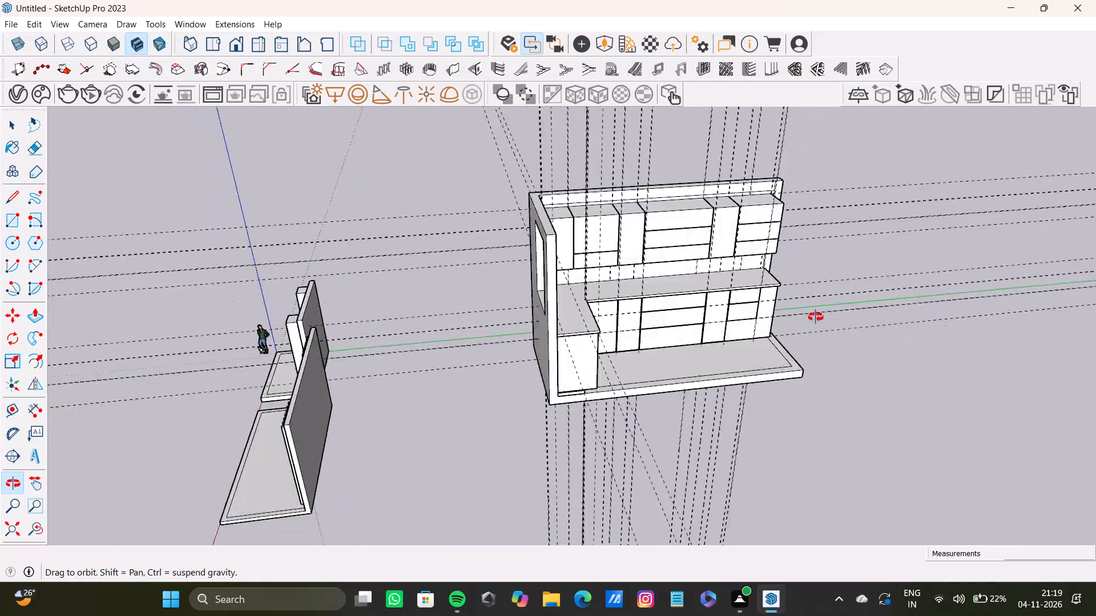
# Place a vertical guide pair on the short cabinet front, about 2' 10 9/16" from the inner-corner guide and 0.5" apart.
pyautogui.scroll(8, 612, 292)
pyautogui.scroll(-8, 634, 311)
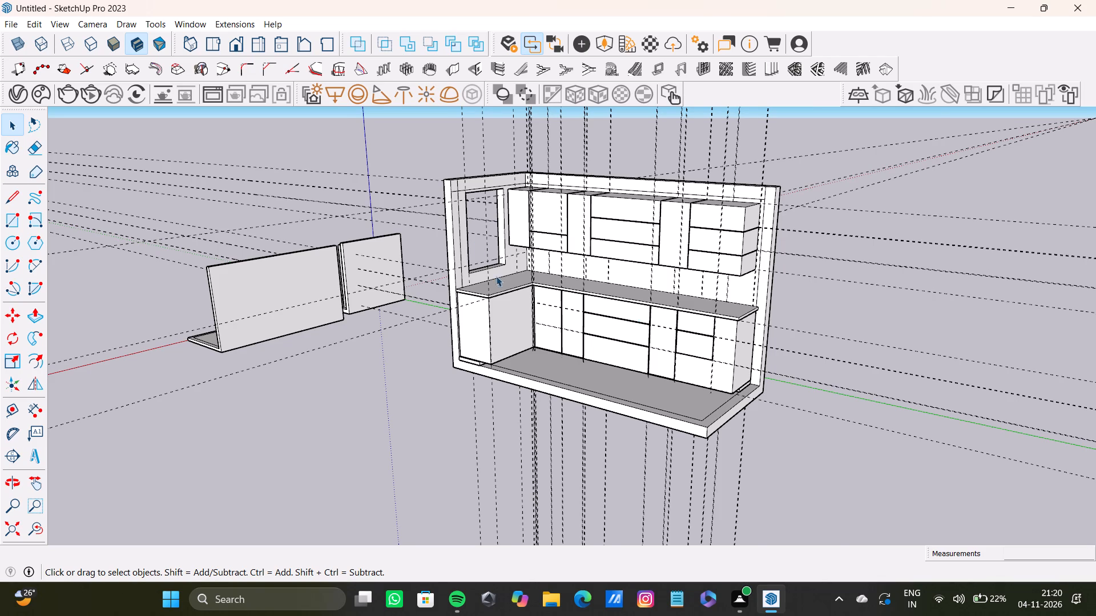
pyautogui.scroll(11, 545, 285)
pyautogui.moveTo(550, 337); pyautogui.dragTo(494, 329, button='middle')
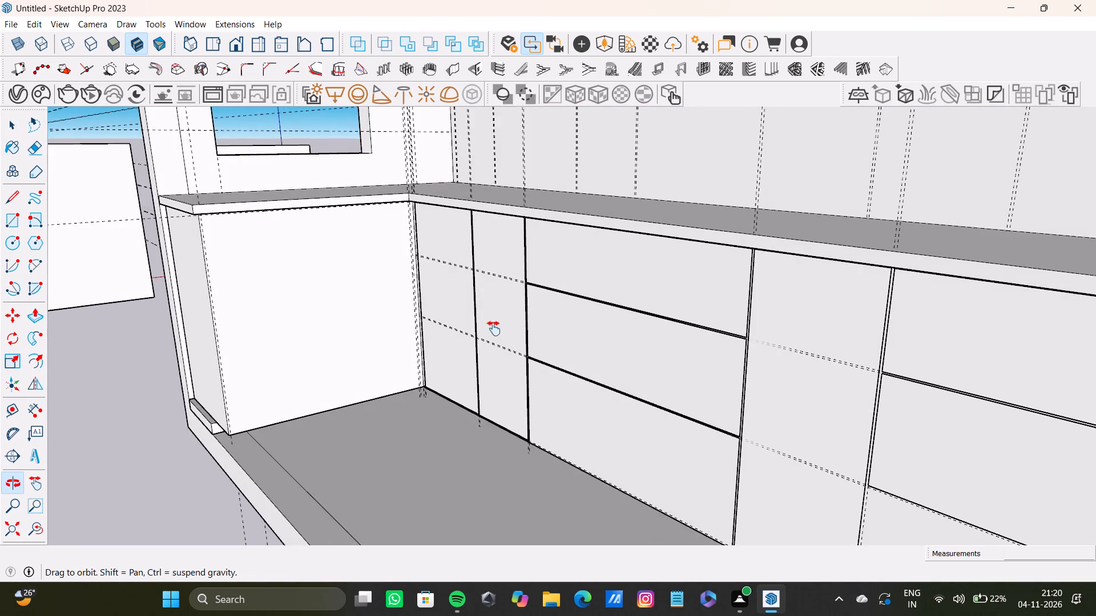
pyautogui.moveTo(494, 329); pyautogui.dragTo(716, 402, button='middle')
pyautogui.scroll(9, 642, 335)
pyautogui.scroll(4, 584, 279)
pyautogui.press('t')
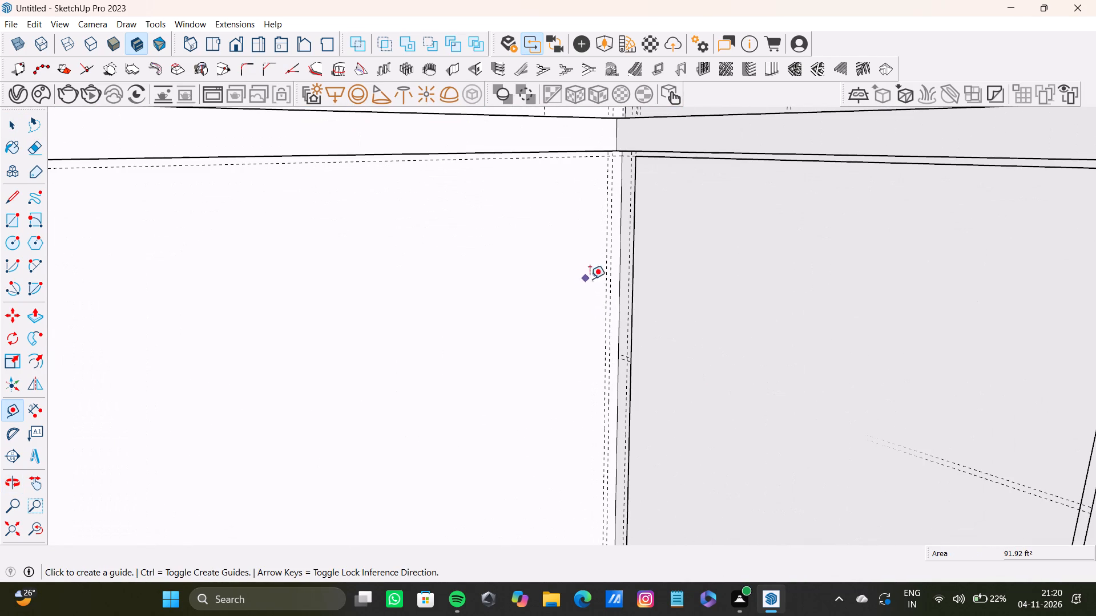
pyautogui.moveTo(603, 281); pyautogui.dragTo(597, 281)
pyautogui.scroll(-12, 523, 277)
pyautogui.keyDown('shift'); pyautogui.moveTo(409, 291); pyautogui.dragTo(481, 229, button='middle'); pyautogui.keyUp('shift')
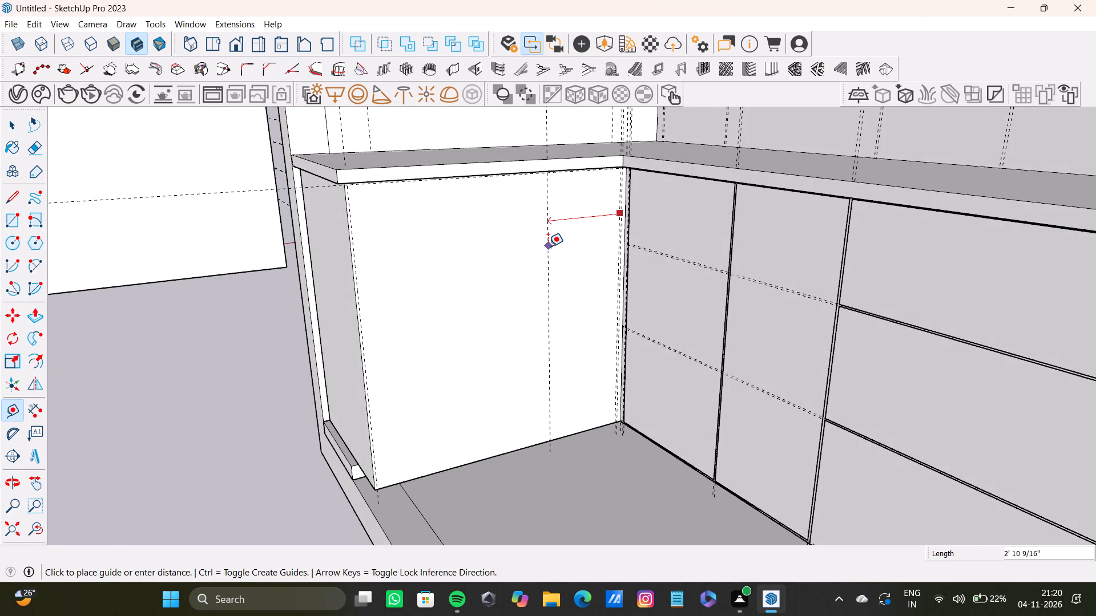
pyautogui.doubleClick(548, 246)
pyautogui.write('0.5"')
pyautogui.press('Return')
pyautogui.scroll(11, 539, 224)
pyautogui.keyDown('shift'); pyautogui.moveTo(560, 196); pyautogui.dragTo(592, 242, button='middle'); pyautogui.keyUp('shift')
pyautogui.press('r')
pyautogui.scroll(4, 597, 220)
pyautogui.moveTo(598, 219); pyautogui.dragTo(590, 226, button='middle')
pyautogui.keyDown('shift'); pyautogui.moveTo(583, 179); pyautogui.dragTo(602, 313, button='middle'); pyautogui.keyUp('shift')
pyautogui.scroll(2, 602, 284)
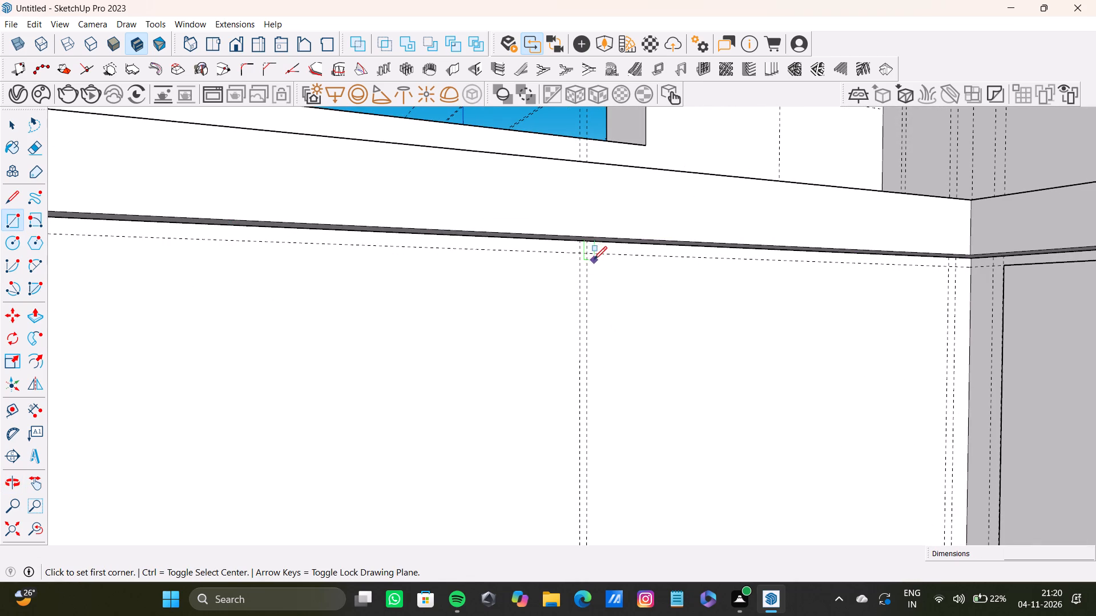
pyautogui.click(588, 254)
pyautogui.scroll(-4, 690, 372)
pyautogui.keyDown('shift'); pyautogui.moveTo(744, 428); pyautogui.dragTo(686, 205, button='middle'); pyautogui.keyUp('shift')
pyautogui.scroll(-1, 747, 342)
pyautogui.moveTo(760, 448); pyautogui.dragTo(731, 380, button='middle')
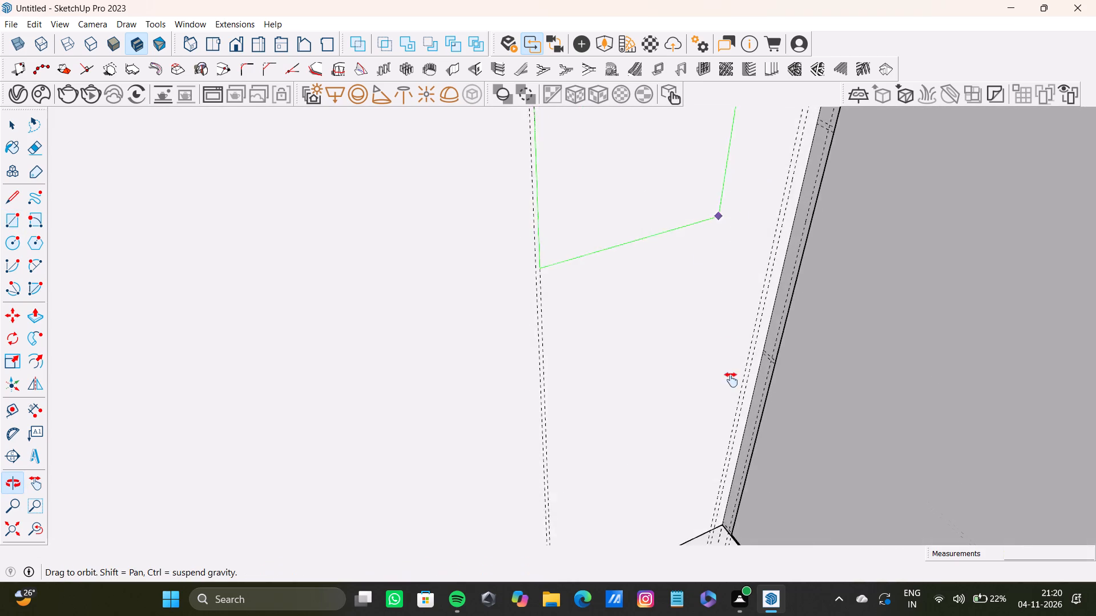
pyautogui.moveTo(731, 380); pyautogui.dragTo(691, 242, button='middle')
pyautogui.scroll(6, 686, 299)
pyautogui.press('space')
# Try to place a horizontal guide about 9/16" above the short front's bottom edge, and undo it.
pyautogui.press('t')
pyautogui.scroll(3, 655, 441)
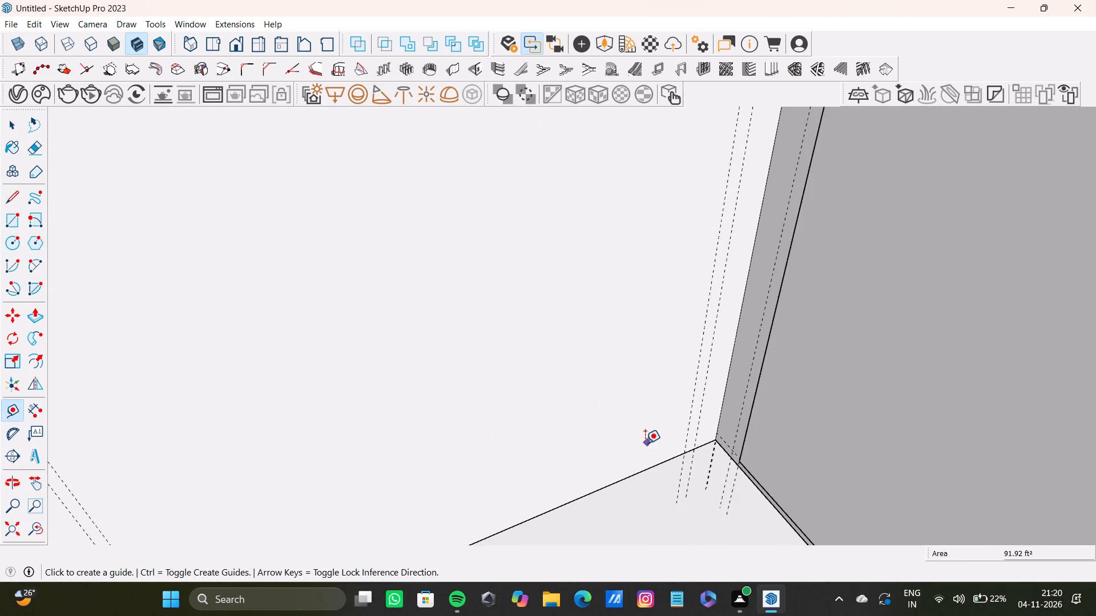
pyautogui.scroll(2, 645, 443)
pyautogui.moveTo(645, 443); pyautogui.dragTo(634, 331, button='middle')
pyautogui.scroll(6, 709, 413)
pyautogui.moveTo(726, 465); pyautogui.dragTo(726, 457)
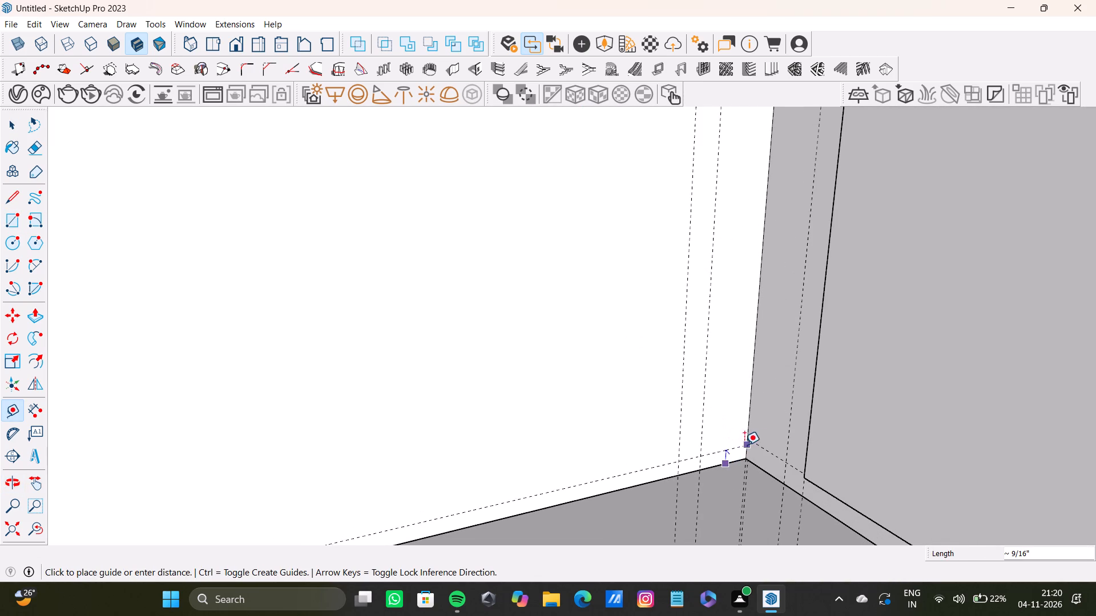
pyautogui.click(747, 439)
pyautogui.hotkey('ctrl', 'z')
# Place a base guide about 13/16" above the short front's bottom edge, level with the long front's base guide.
pyautogui.scroll(5, 776, 469)
pyautogui.moveTo(734, 447); pyautogui.dragTo(726, 388, button='middle')
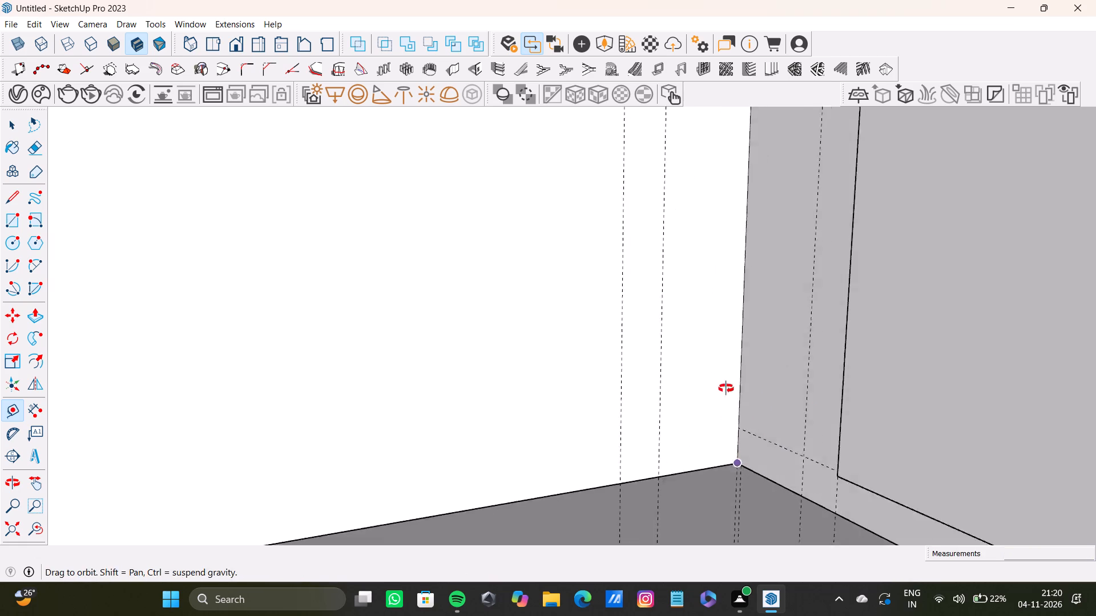
pyautogui.moveTo(726, 388); pyautogui.dragTo(716, 355, button='middle')
pyautogui.scroll(3, 711, 410)
pyautogui.click(738, 495)
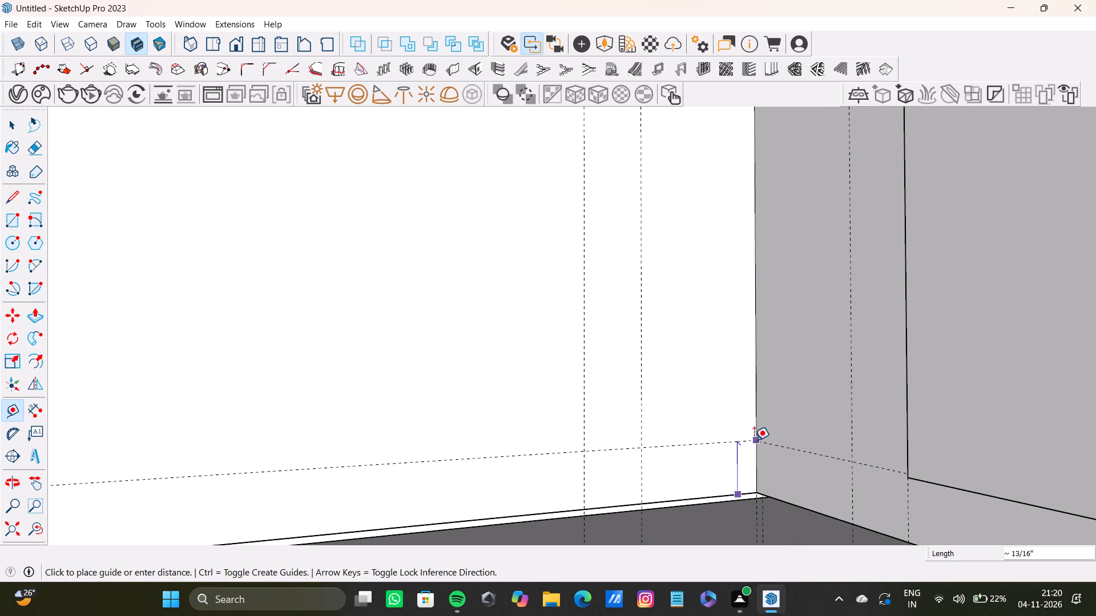
pyautogui.click(754, 441)
pyautogui.scroll(-10, 571, 371)
pyautogui.click(16, 522)
# Draw a full-height front about 2' 10 9/16" by 9' 6 1/16" beside the inner corner, from the top guide to the base guide.
pyautogui.moveTo(469, 360); pyautogui.dragTo(510, 451, button='middle')
pyautogui.scroll(17, 511, 445)
pyautogui.moveTo(444, 375); pyautogui.dragTo(462, 195, button='middle')
pyautogui.scroll(8, 526, 186)
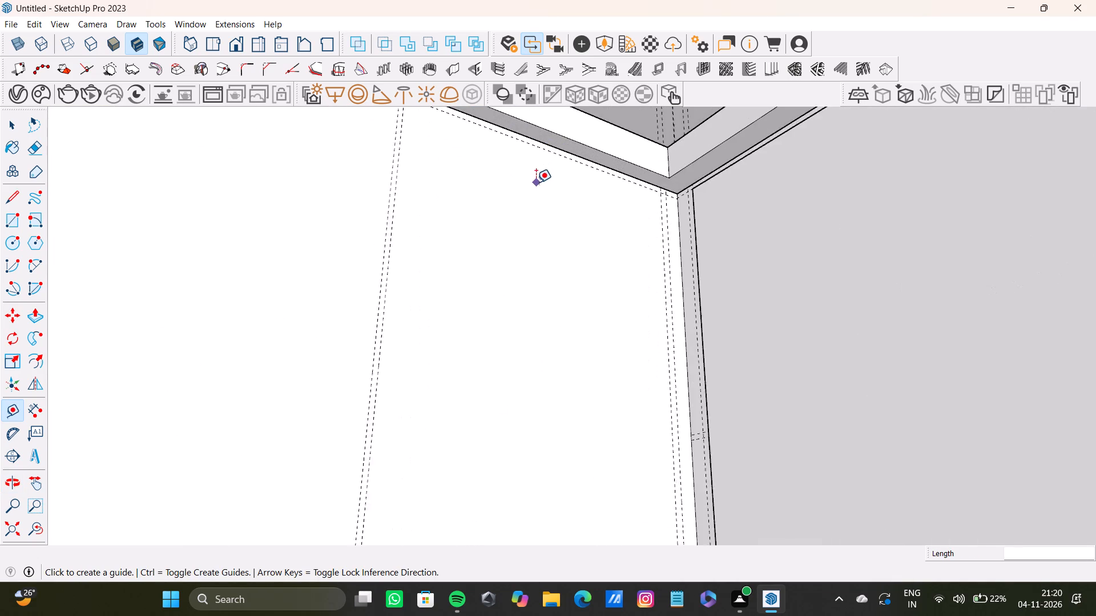
pyautogui.scroll(-7, 569, 191)
pyautogui.moveTo(562, 212); pyautogui.dragTo(554, 295, button='middle')
pyautogui.press('r')
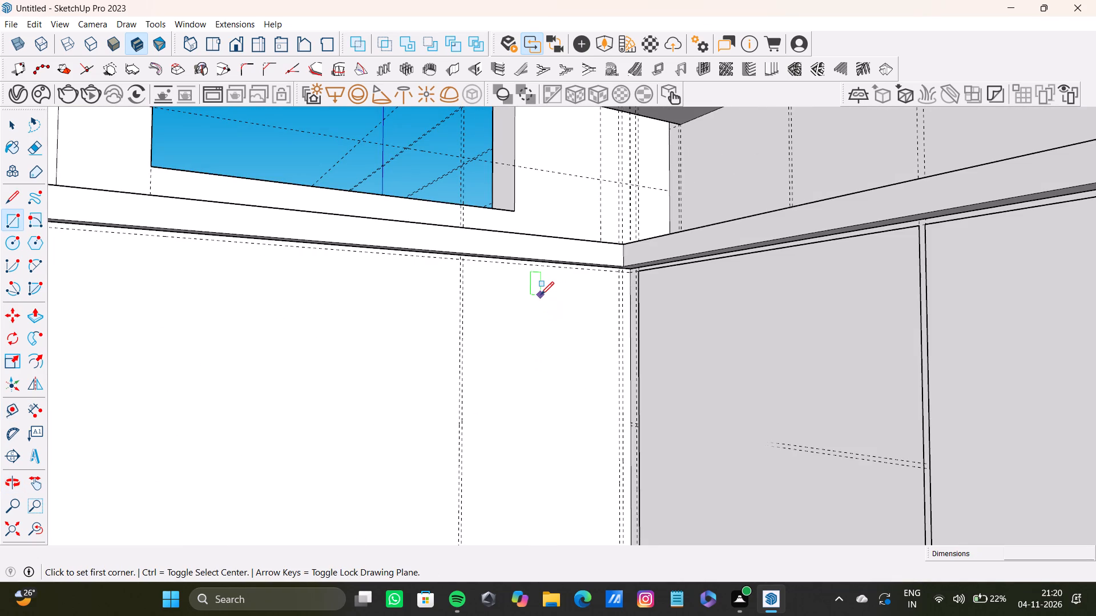
pyautogui.scroll(8, 492, 271)
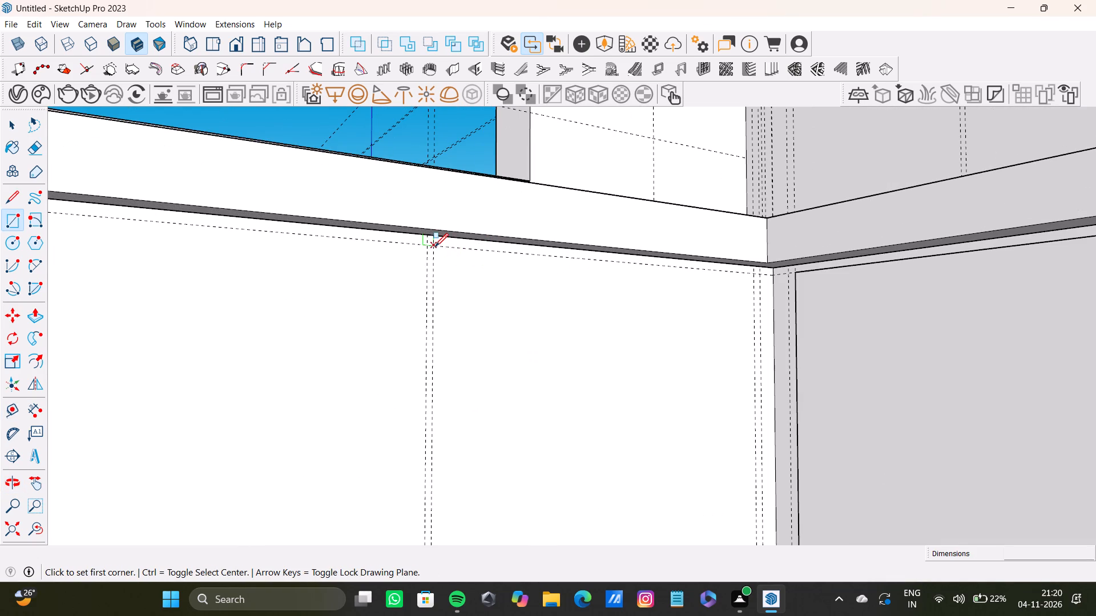
pyautogui.click(435, 246)
pyautogui.scroll(-6, 544, 344)
pyautogui.keyDown('shift'); pyautogui.moveTo(566, 359); pyautogui.dragTo(522, 214, button='middle'); pyautogui.keyUp('shift')
pyautogui.scroll(-4, 542, 262)
pyautogui.moveTo(563, 392); pyautogui.dragTo(550, 238, button='middle')
pyautogui.keyDown('shift'); pyautogui.moveTo(533, 162); pyautogui.dragTo(483, 78, button='middle'); pyautogui.keyUp('shift')
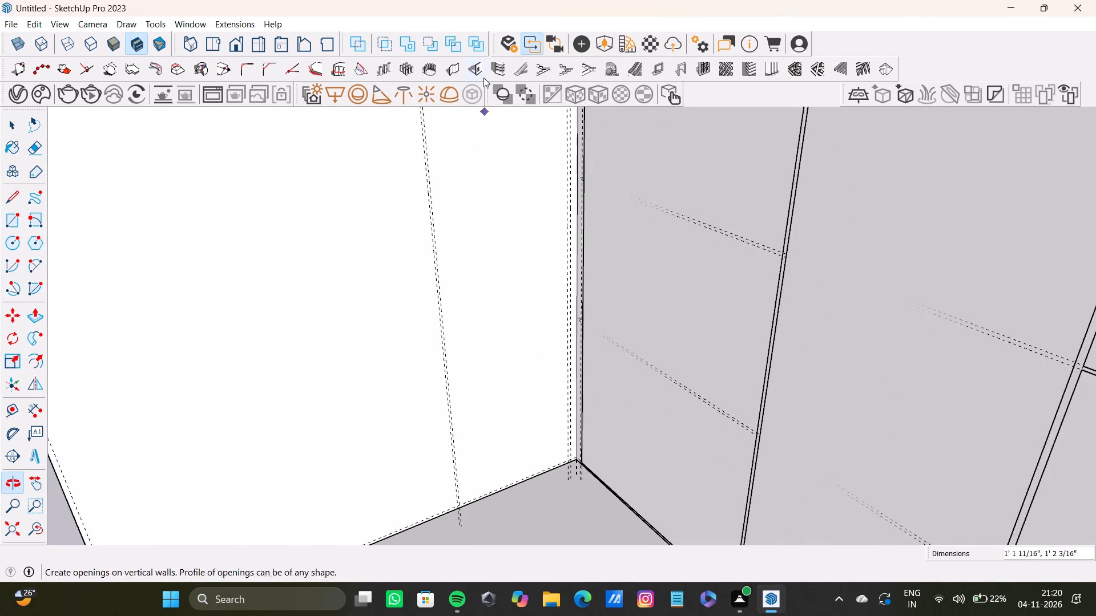
pyautogui.moveTo(514, 289); pyautogui.dragTo(523, 140, button='middle')
pyautogui.scroll(7, 541, 230)
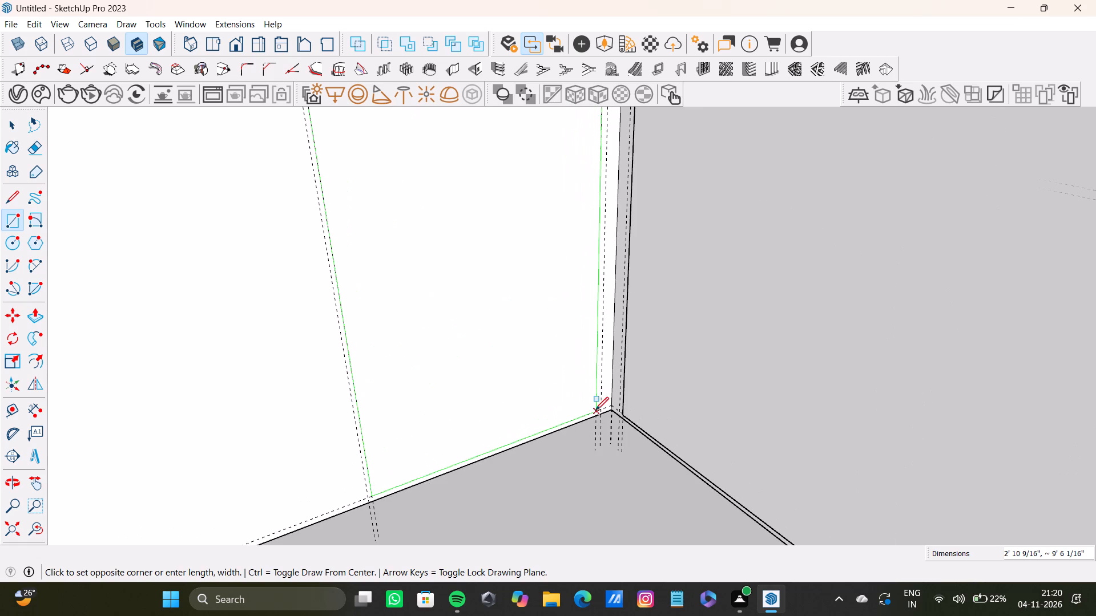
pyautogui.click(595, 410)
# Place a pair of horizontal guides 0.6" apart across the middle of the short front, offset down from its top guide.
pyautogui.scroll(-13, 571, 374)
pyautogui.keyDown('shift'); pyautogui.moveTo(513, 314); pyautogui.dragTo(719, 286, button='middle'); pyautogui.keyUp('shift')
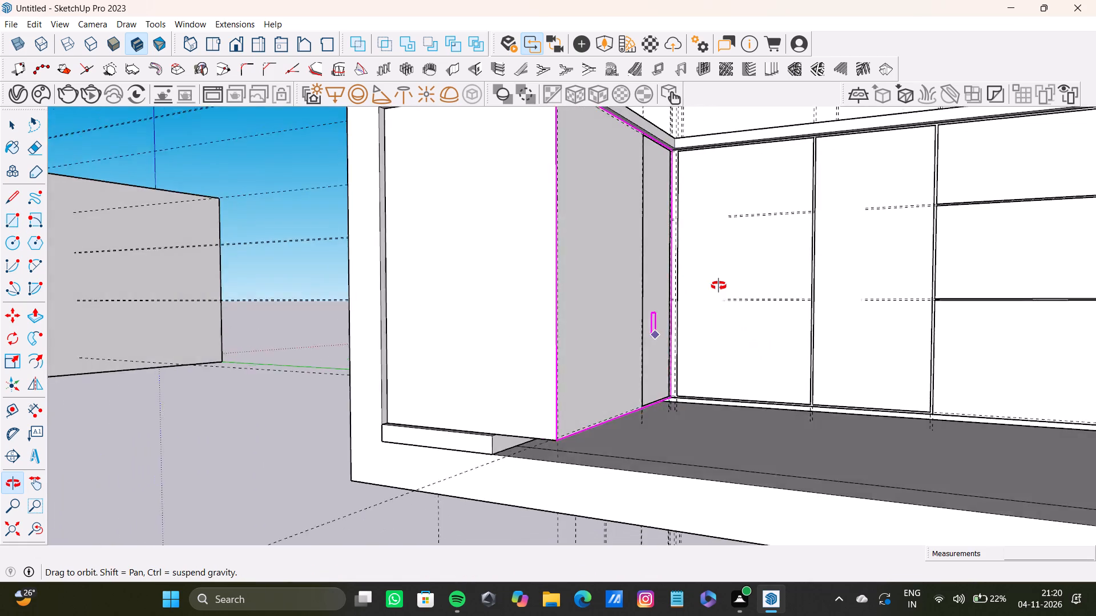
pyautogui.keyDown('shift'); pyautogui.moveTo(719, 286); pyautogui.dragTo(696, 284, button='middle'); pyautogui.keyUp('shift')
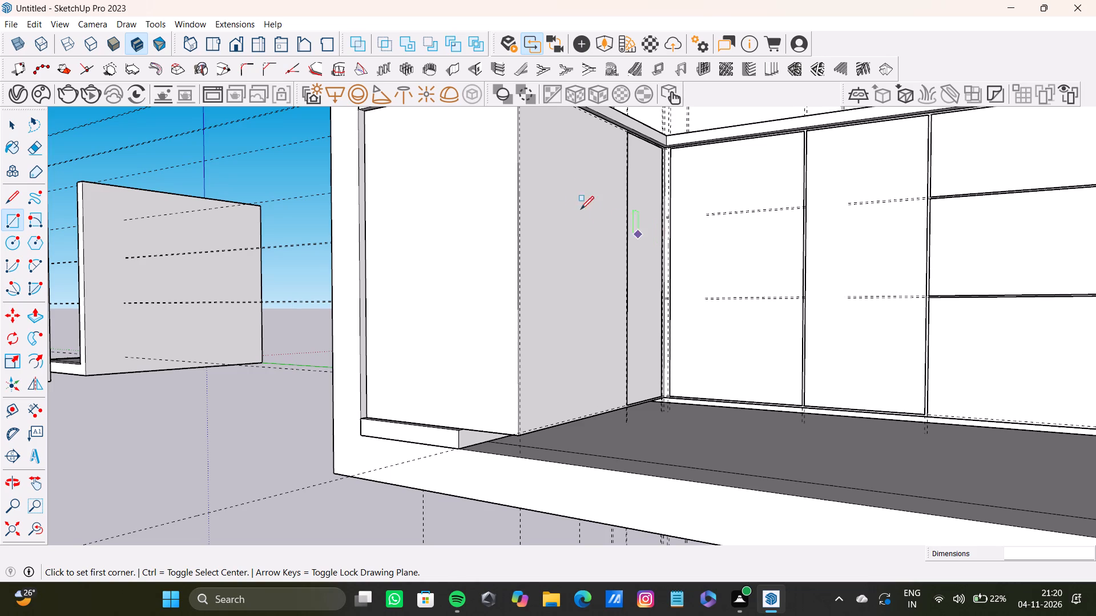
pyautogui.scroll(4, 636, 245)
pyautogui.scroll(-4, 639, 240)
pyautogui.keyDown('shift'); pyautogui.moveTo(640, 244); pyautogui.dragTo(513, 260, button='middle'); pyautogui.keyUp('shift')
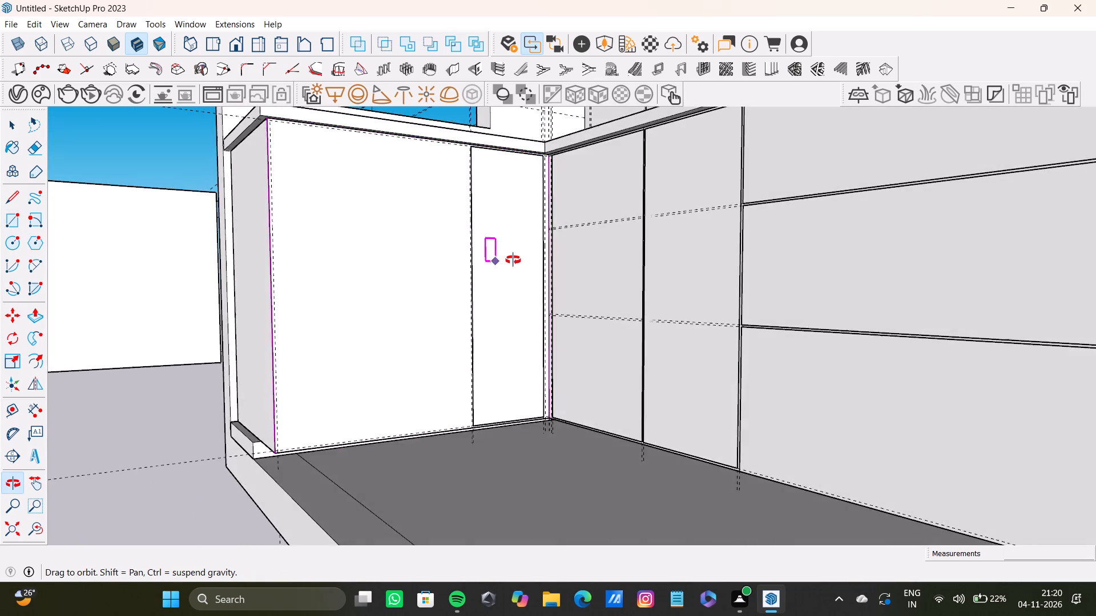
pyautogui.keyDown('shift'); pyautogui.moveTo(513, 260); pyautogui.dragTo(673, 290, button='middle'); pyautogui.keyUp('shift')
pyautogui.scroll(6, 493, 218)
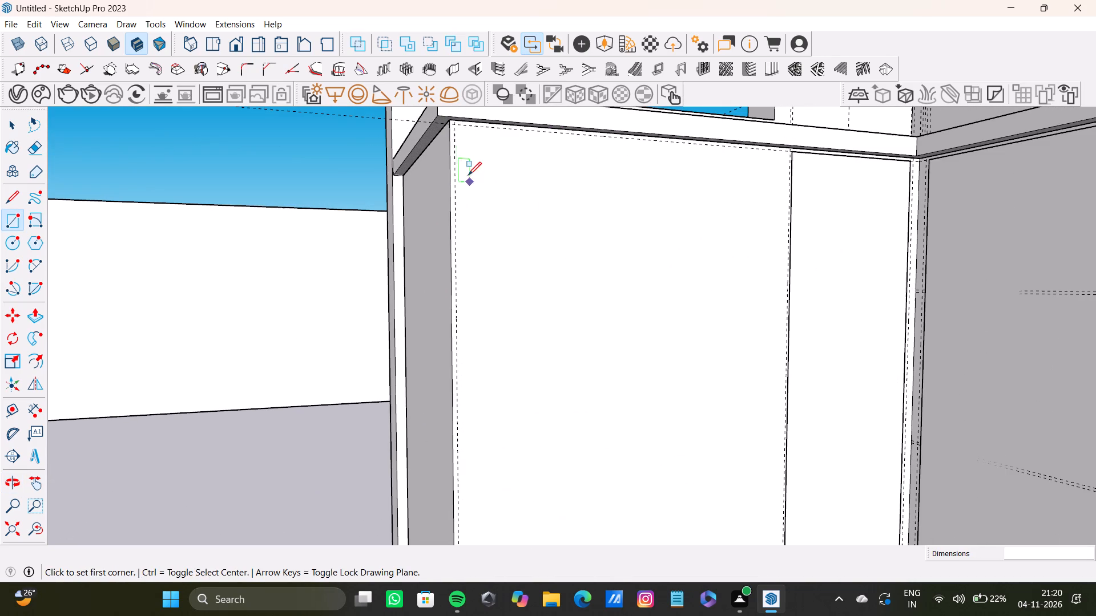
pyautogui.press('t')
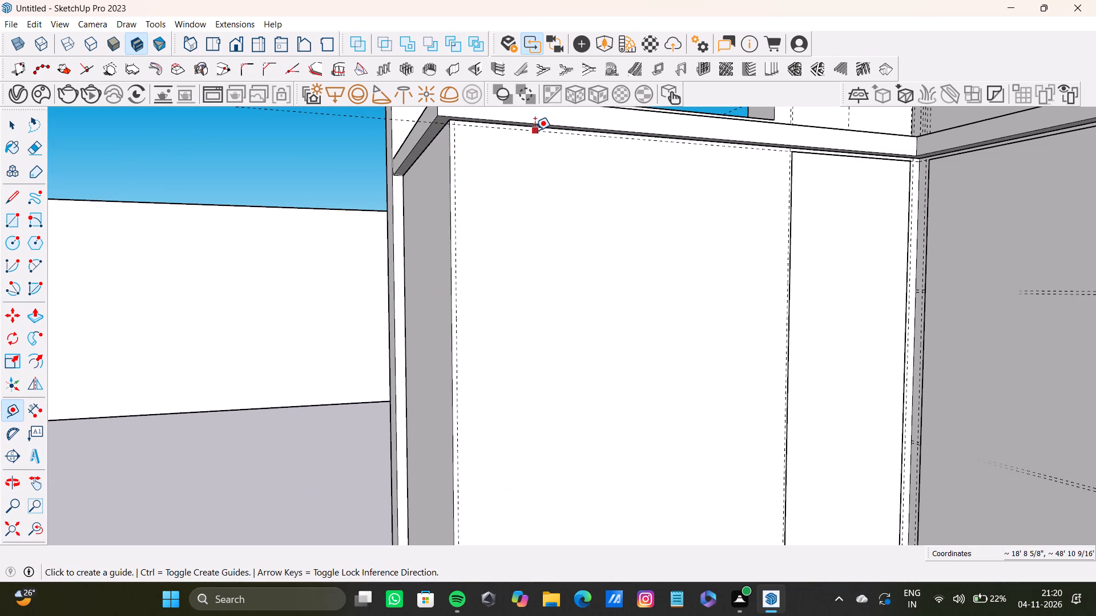
pyautogui.scroll(7, 542, 129)
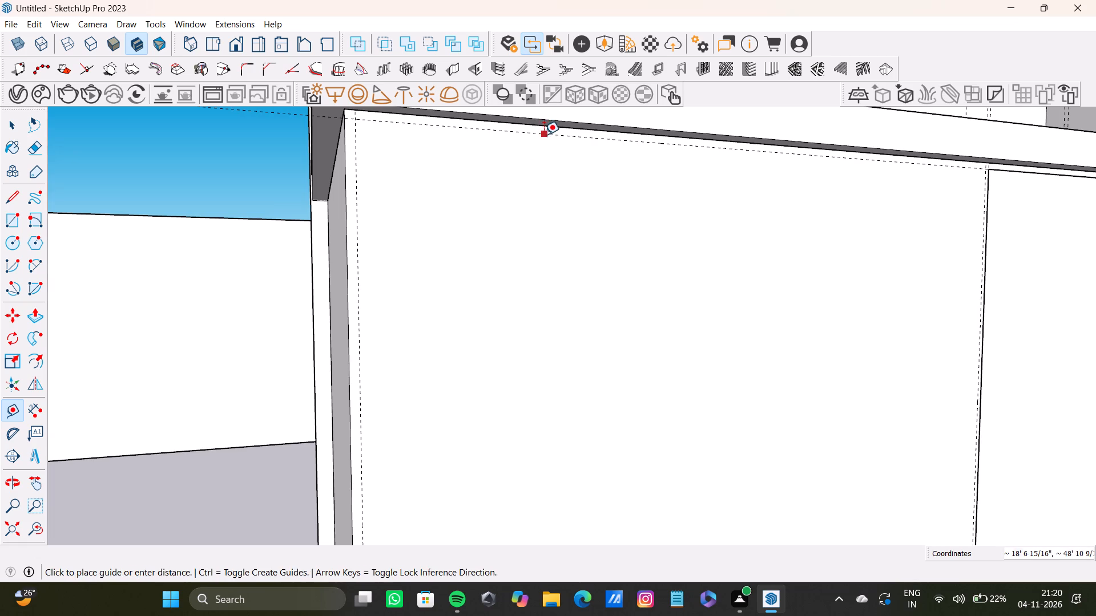
pyautogui.click(544, 135)
pyautogui.scroll(-7, 622, 414)
pyautogui.keyDown('shift'); pyautogui.moveTo(642, 414); pyautogui.dragTo(608, 307, button='middle'); pyautogui.keyUp('shift')
pyautogui.scroll(-3, 613, 339)
pyautogui.moveTo(618, 352); pyautogui.dragTo(657, 319, button='middle')
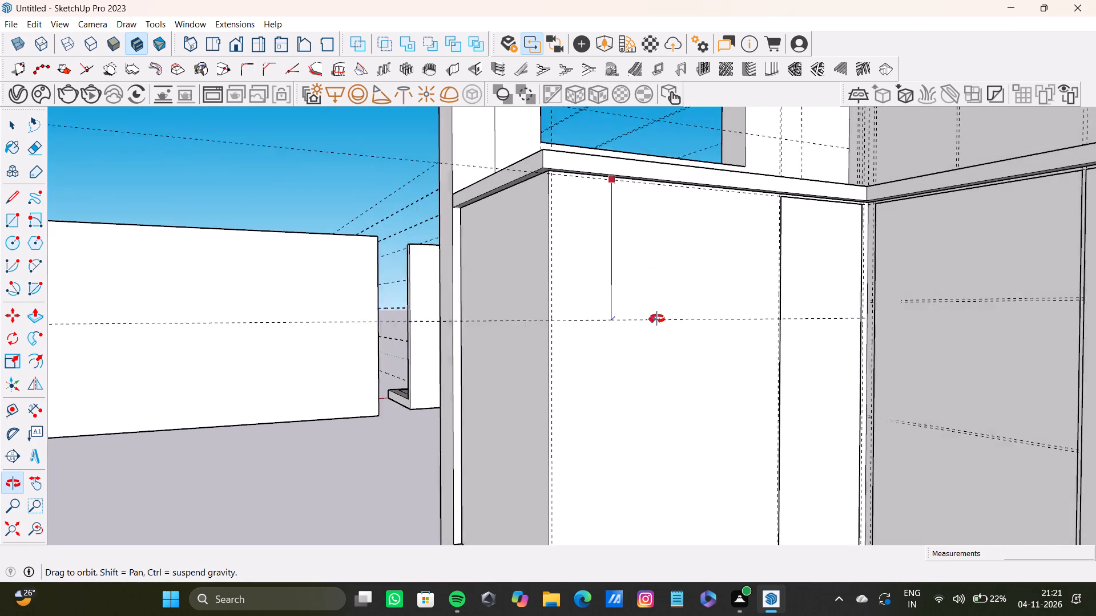
pyautogui.moveTo(657, 319); pyautogui.dragTo(532, 325, button='middle')
pyautogui.scroll(-3, 532, 325)
pyautogui.keyDown('shift'); pyautogui.moveTo(531, 329); pyautogui.dragTo(526, 304, button='middle'); pyautogui.keyUp('shift')
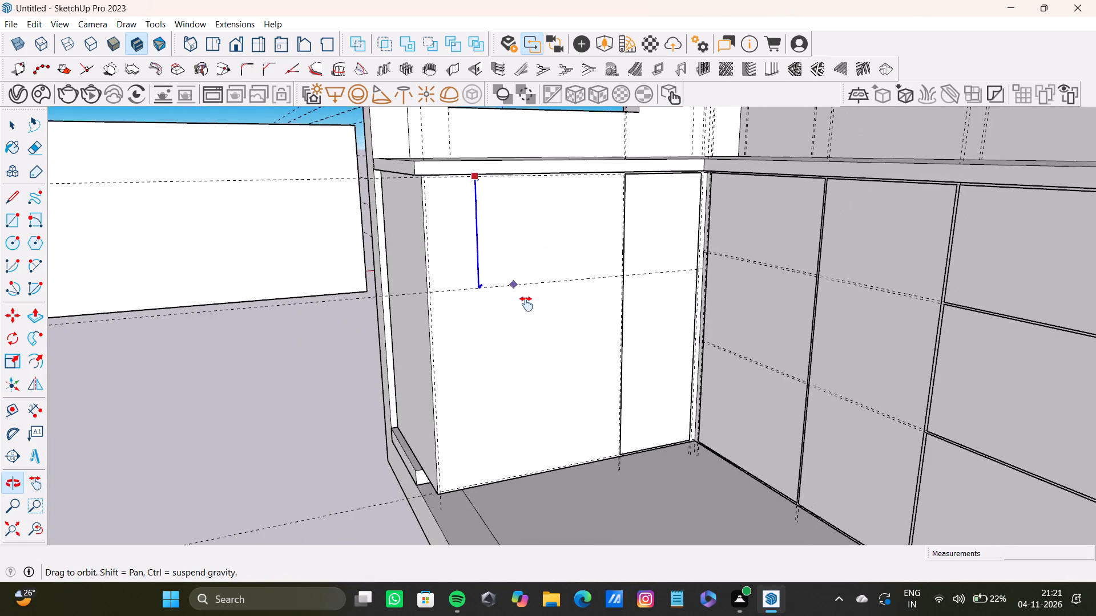
pyautogui.keyDown('shift'); pyautogui.moveTo(526, 304); pyautogui.dragTo(538, 309, button='middle'); pyautogui.keyUp('shift')
pyautogui.scroll(3, 525, 315)
pyautogui.doubleClick(519, 305)
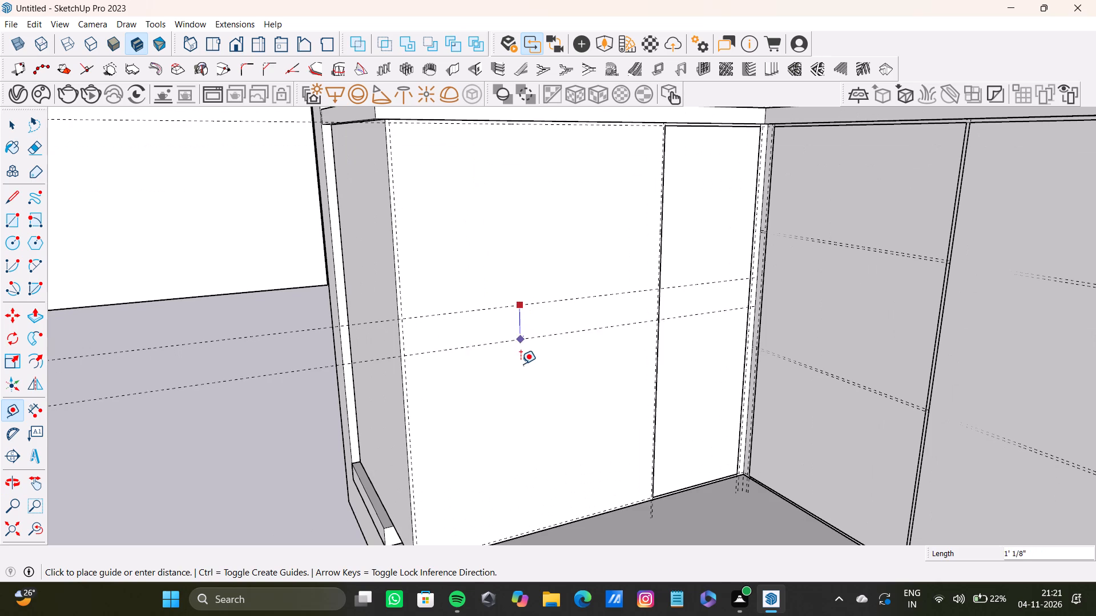
pyautogui.write('0.6')
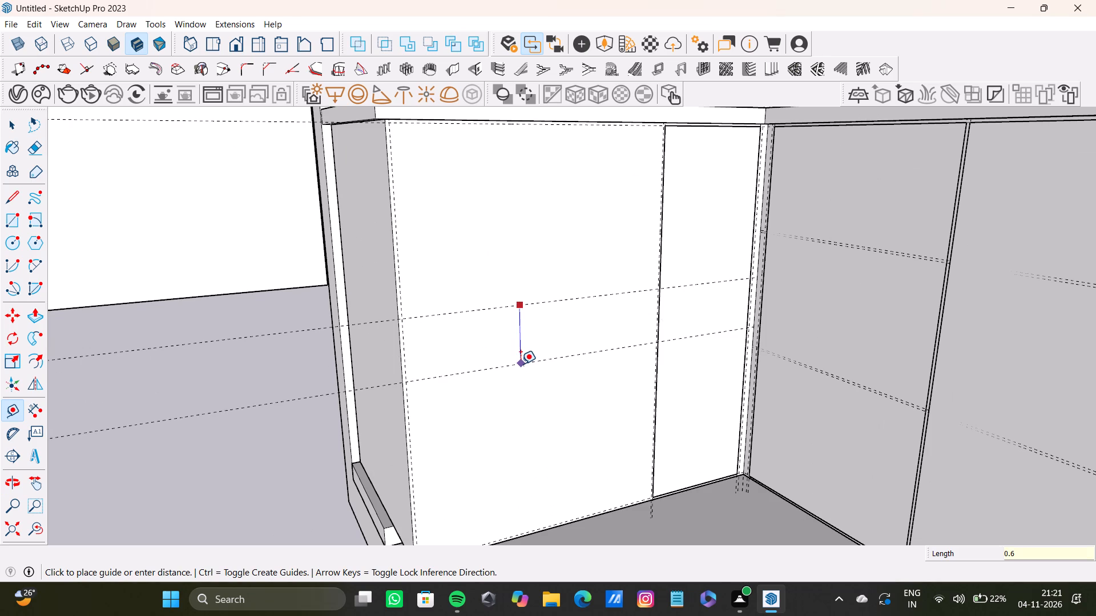
pyautogui.hotkey('shift', '"')
pyautogui.press('Return')
pyautogui.press('space')
# Draw the short run's upper drawer front about 3' 10" high, from the top outer guide corner to the upper horizontal guide.
pyautogui.press('r')
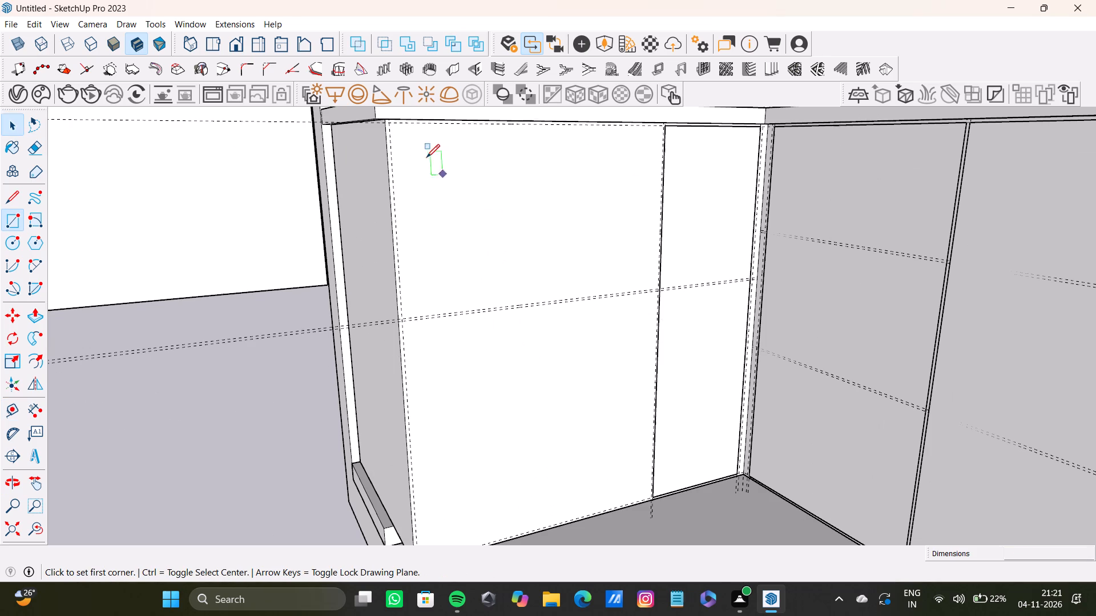
pyautogui.click(390, 125)
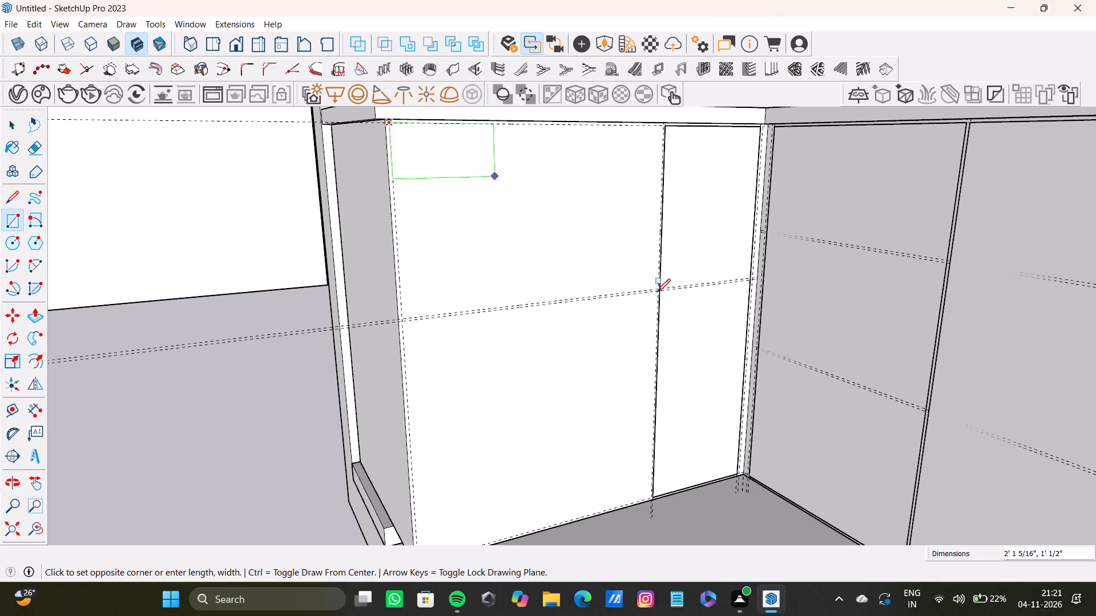
pyautogui.scroll(10, 643, 278)
pyautogui.moveTo(651, 284); pyautogui.dragTo(621, 287, button='middle')
pyautogui.scroll(2, 665, 302)
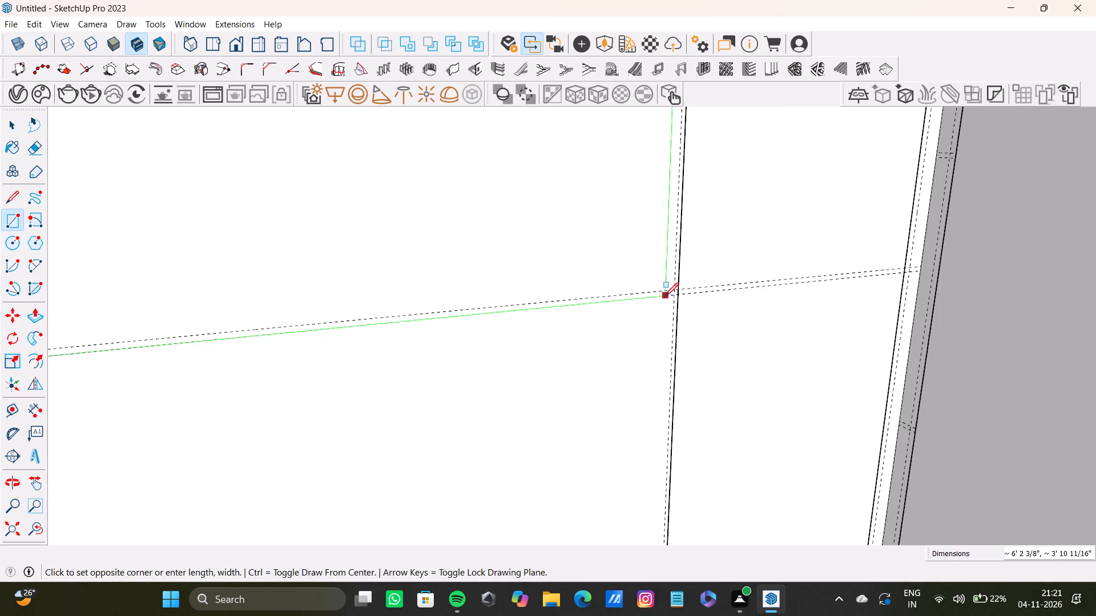
pyautogui.click(672, 288)
# Draw the short run's lower drawer front about 5' 6" high, from the lower horizontal guide down to the base guide.
pyautogui.scroll(-4, 663, 293)
pyautogui.keyDown('shift'); pyautogui.moveTo(647, 301); pyautogui.dragTo(706, 236, button='middle'); pyautogui.keyUp('shift')
pyautogui.scroll(3, 228, 264)
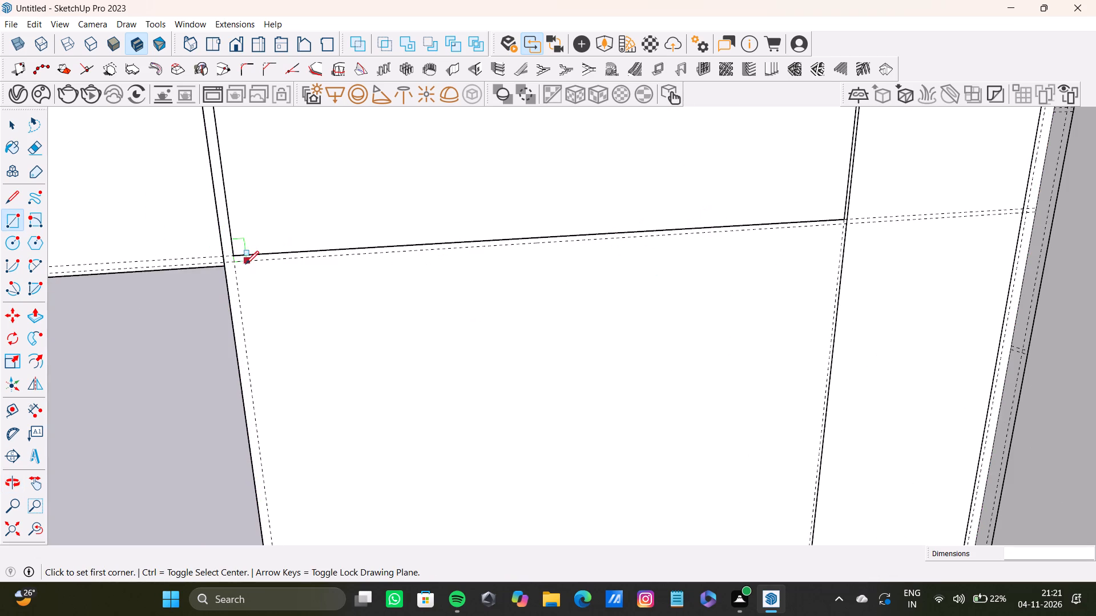
pyautogui.click(237, 261)
pyautogui.scroll(-3, 617, 349)
pyautogui.moveTo(630, 374); pyautogui.dragTo(634, 244, button='middle')
pyautogui.scroll(3, 716, 389)
pyautogui.moveTo(747, 429); pyautogui.dragTo(733, 375, button='middle')
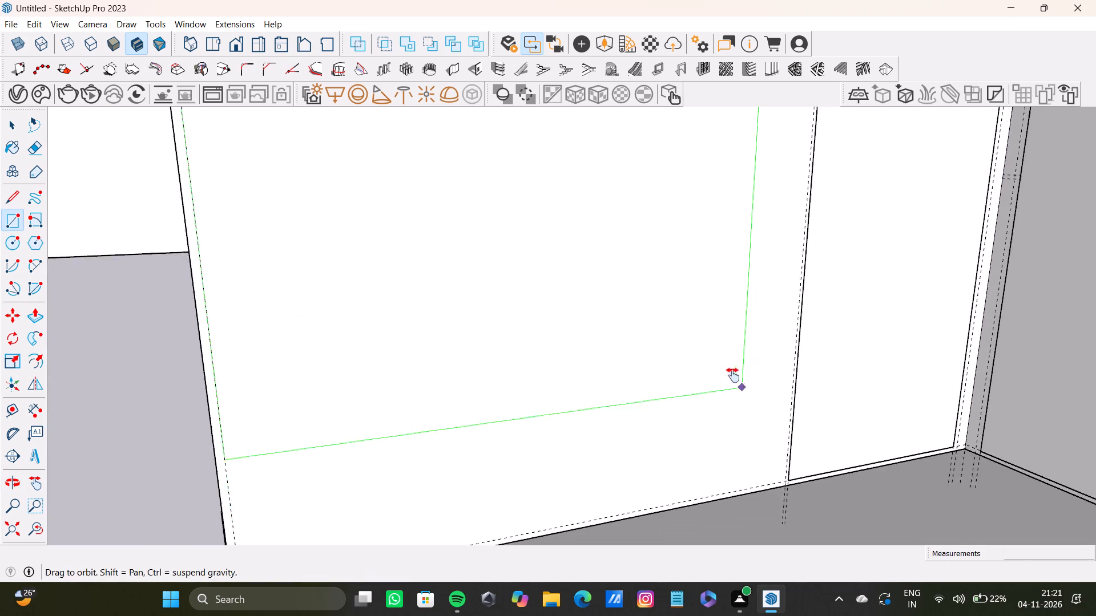
pyautogui.moveTo(733, 375); pyautogui.dragTo(712, 312, button='middle')
pyautogui.scroll(3, 755, 366)
pyautogui.scroll(4, 755, 412)
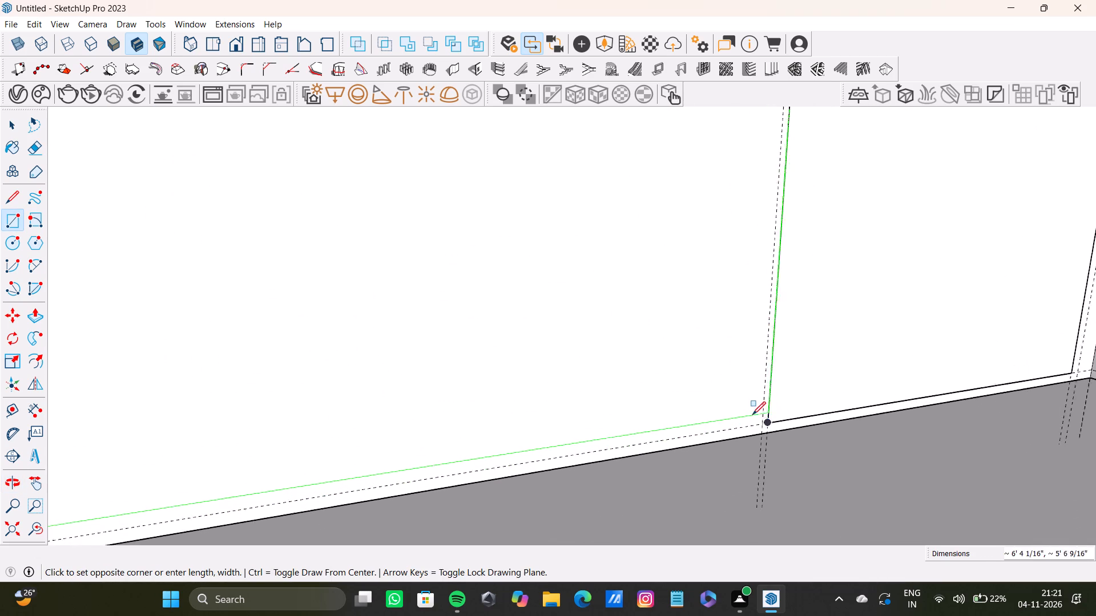
pyautogui.scroll(3, 752, 415)
pyautogui.click(764, 427)
# Pull the short run's upper drawer front outward about 4 5/16", and push it back about 3" to thin it.
pyautogui.scroll(-20, 691, 382)
pyautogui.scroll(-1, 691, 382)
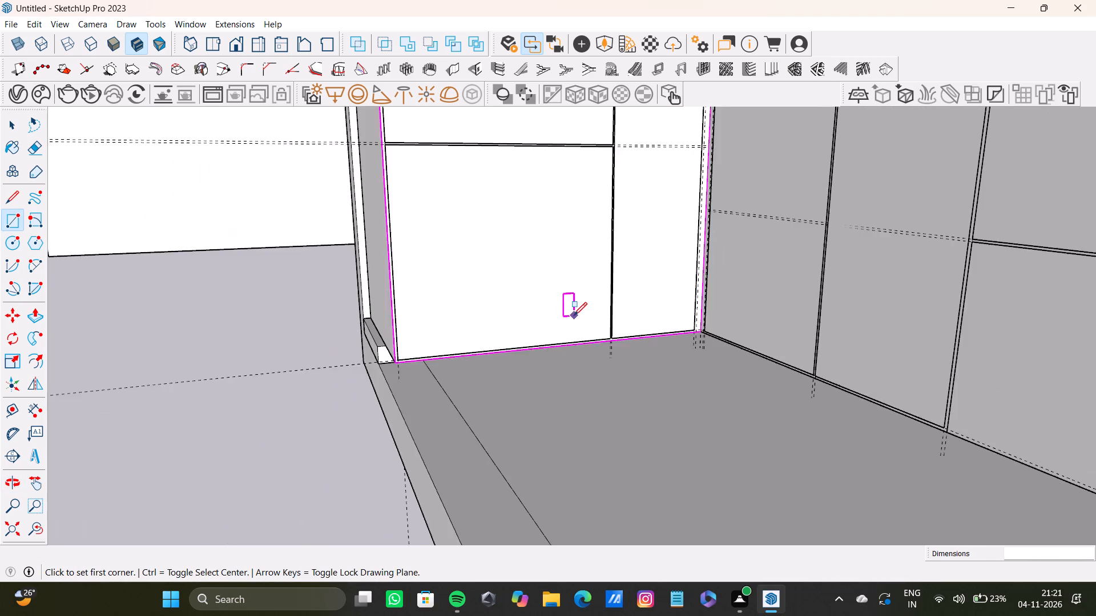
pyautogui.moveTo(574, 313); pyautogui.dragTo(691, 420, button='middle')
pyautogui.scroll(-3, 608, 271)
pyautogui.keyDown('shift'); pyautogui.moveTo(605, 266); pyautogui.dragTo(589, 342, button='middle'); pyautogui.keyUp('shift')
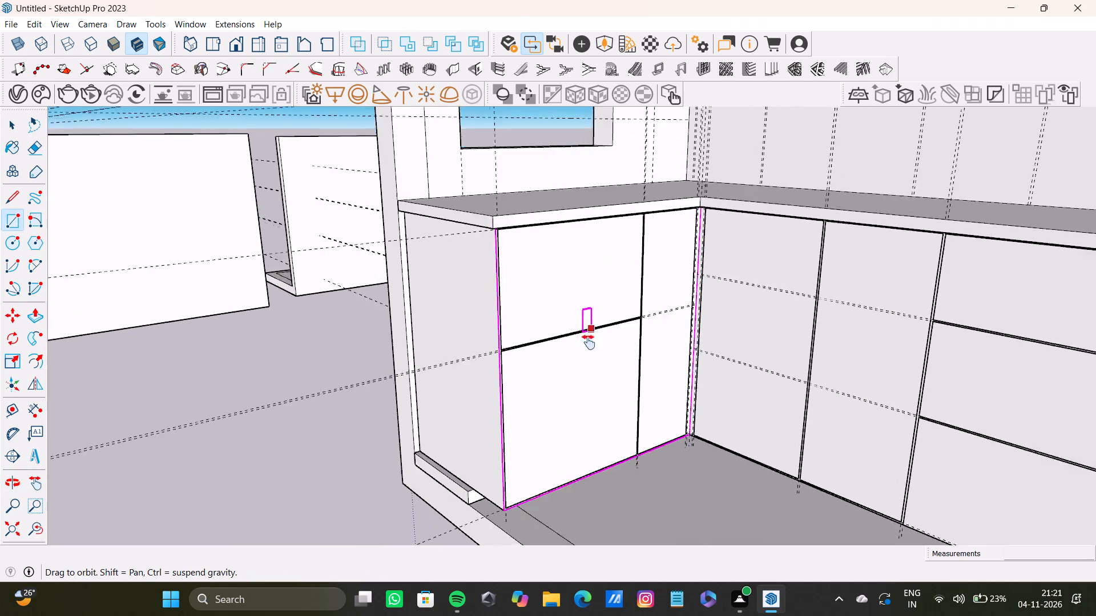
pyautogui.keyDown('shift'); pyautogui.moveTo(589, 342); pyautogui.dragTo(541, 317, button='middle'); pyautogui.keyUp('shift')
pyautogui.press('space')
pyautogui.scroll(4, 541, 282)
pyautogui.click(537, 278)
pyautogui.press('p')
pyautogui.moveTo(538, 249); pyautogui.dragTo(548, 252)
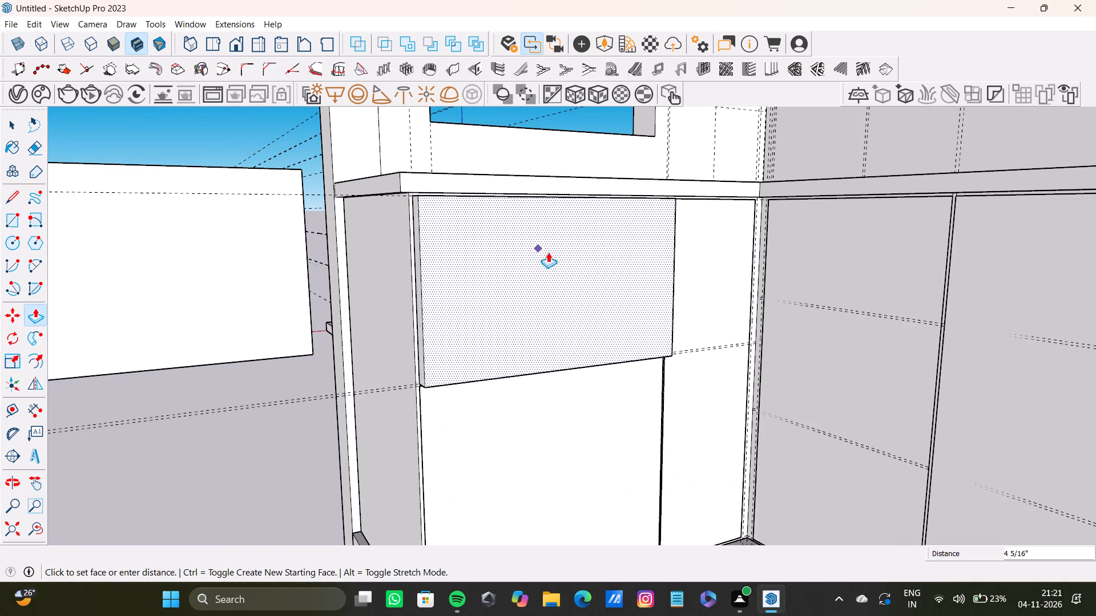
pyautogui.moveTo(548, 252); pyautogui.dragTo(546, 253)
pyautogui.moveTo(492, 242); pyautogui.dragTo(710, 260, button='middle')
pyautogui.scroll(3, 698, 261)
pyautogui.moveTo(687, 256); pyautogui.dragTo(671, 255)
pyautogui.scroll(-4, 675, 262)
pyautogui.keyDown('shift'); pyautogui.moveTo(673, 283); pyautogui.dragTo(613, 119, button='middle'); pyautogui.keyUp('shift')
pyautogui.scroll(4, 595, 218)
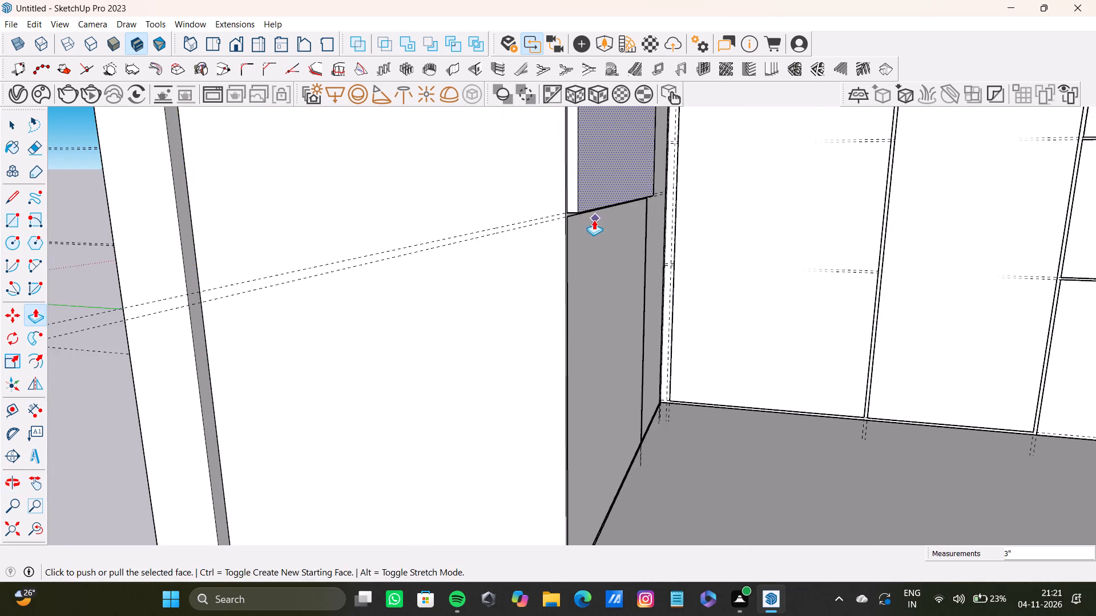
# Pull the short run's lower drawer front outward to give it thickness like the upper front.
pyautogui.moveTo(594, 221); pyautogui.dragTo(591, 216, button='middle')
pyautogui.press('space')
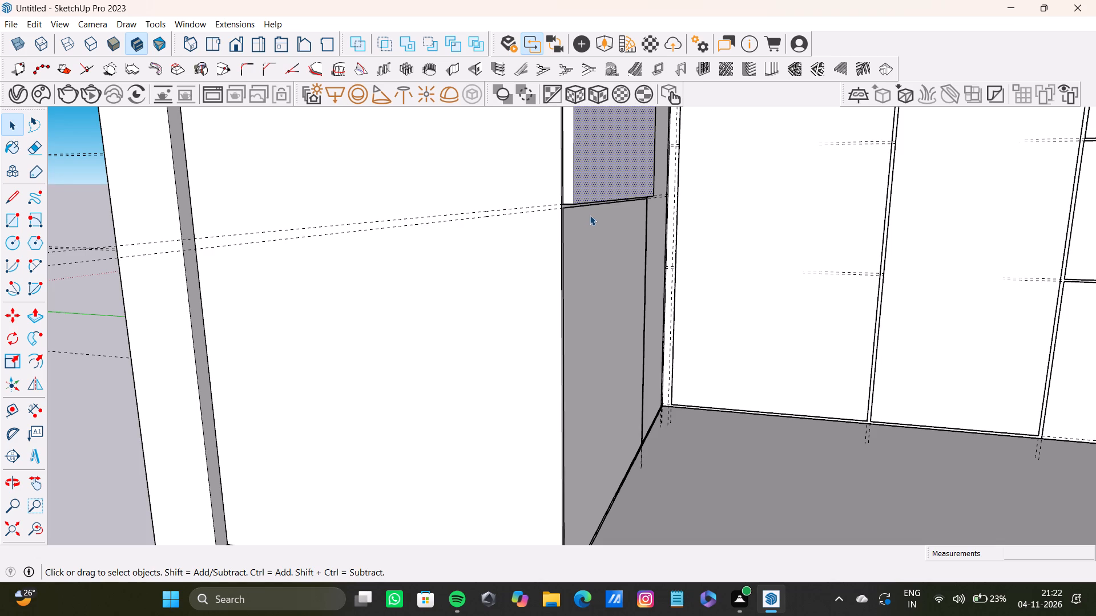
pyautogui.scroll(-3, 578, 237)
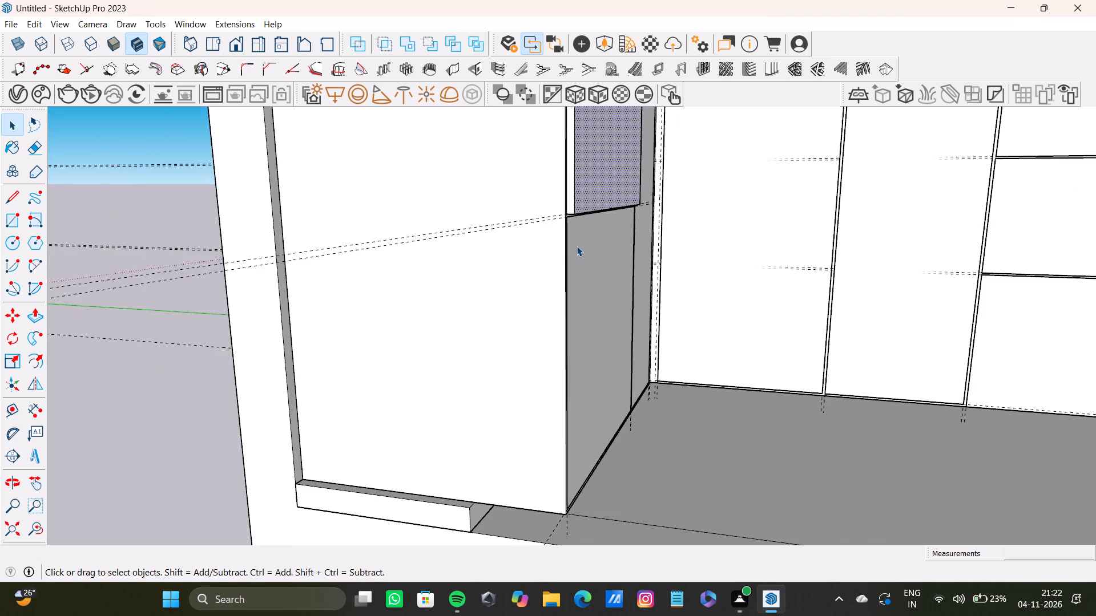
pyautogui.scroll(-4, 577, 246)
pyautogui.moveTo(643, 291); pyautogui.dragTo(573, 301, button='middle')
pyautogui.scroll(4, 478, 290)
pyautogui.click(466, 266)
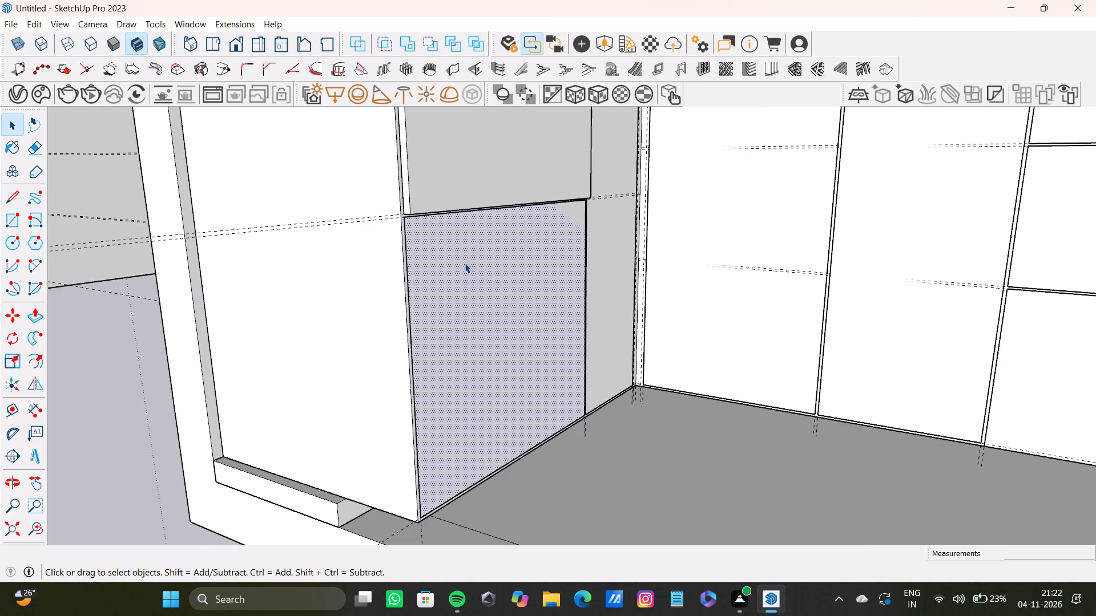
pyautogui.press('p')
pyautogui.moveTo(466, 259); pyautogui.dragTo(445, 214)
# Pull the short run's narrow front beside the inner corner outward about 1 3/4".
pyautogui.scroll(-4, 484, 219)
pyautogui.keyDown('shift'); pyautogui.moveTo(527, 236); pyautogui.dragTo(454, 319, button='middle'); pyautogui.keyUp('shift')
pyautogui.scroll(2, 716, 196)
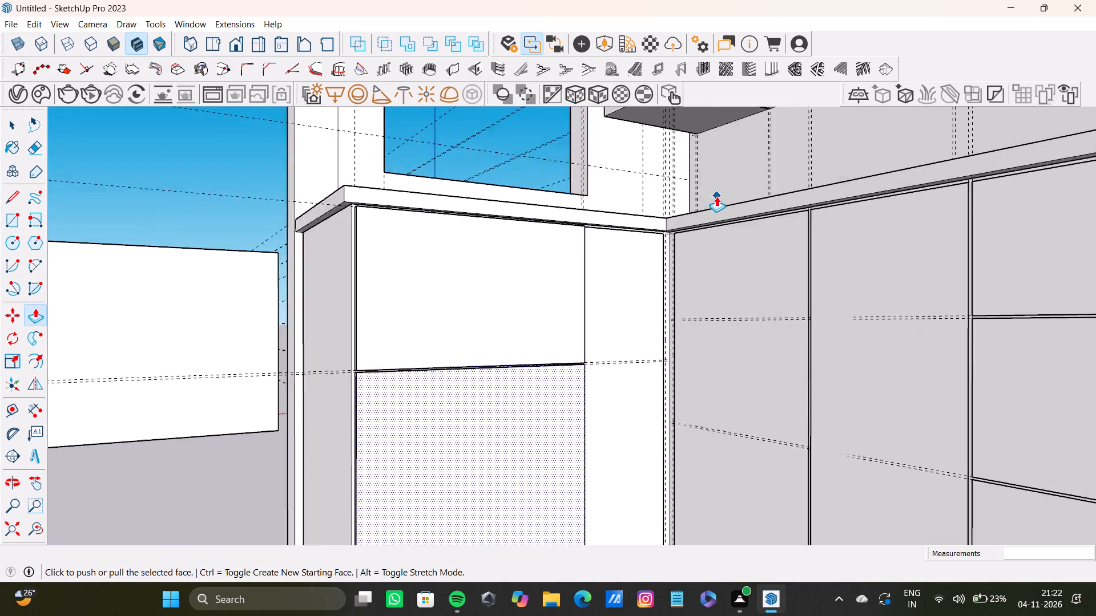
pyautogui.scroll(5, 716, 196)
pyautogui.press('space')
pyautogui.click(488, 286)
pyautogui.press('p')
pyautogui.moveTo(487, 281); pyautogui.dragTo(436, 273)
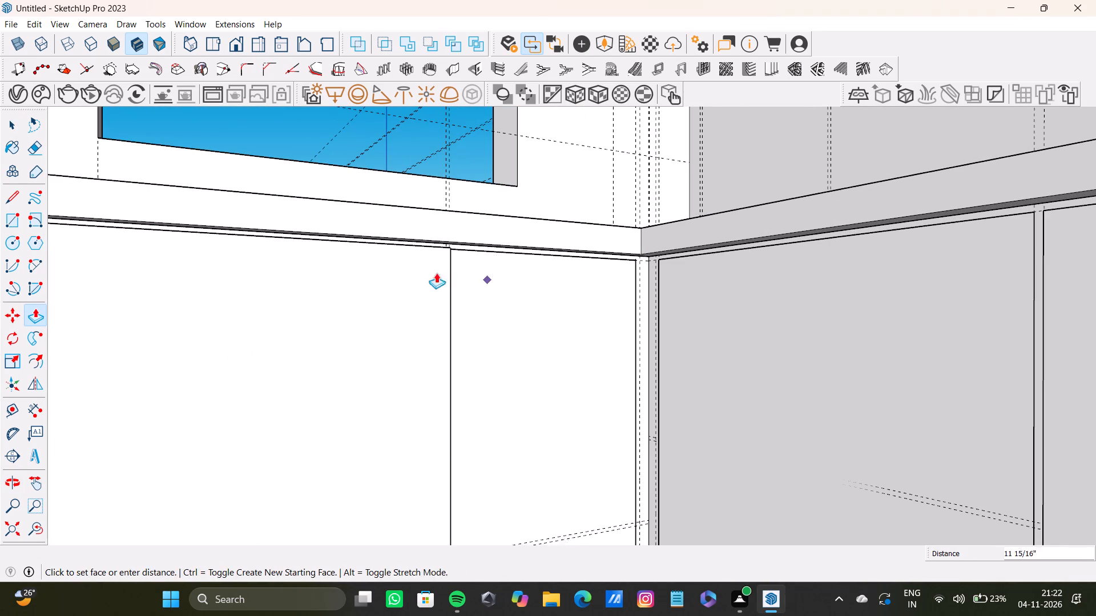
pyautogui.moveTo(436, 273); pyautogui.dragTo(416, 268)
# Pull the long run's first door front, next to the inner corner, outward to give it thickness.
pyautogui.scroll(-2, 607, 293)
pyautogui.moveTo(656, 329); pyautogui.dragTo(725, 327, button='middle')
pyautogui.press('space')
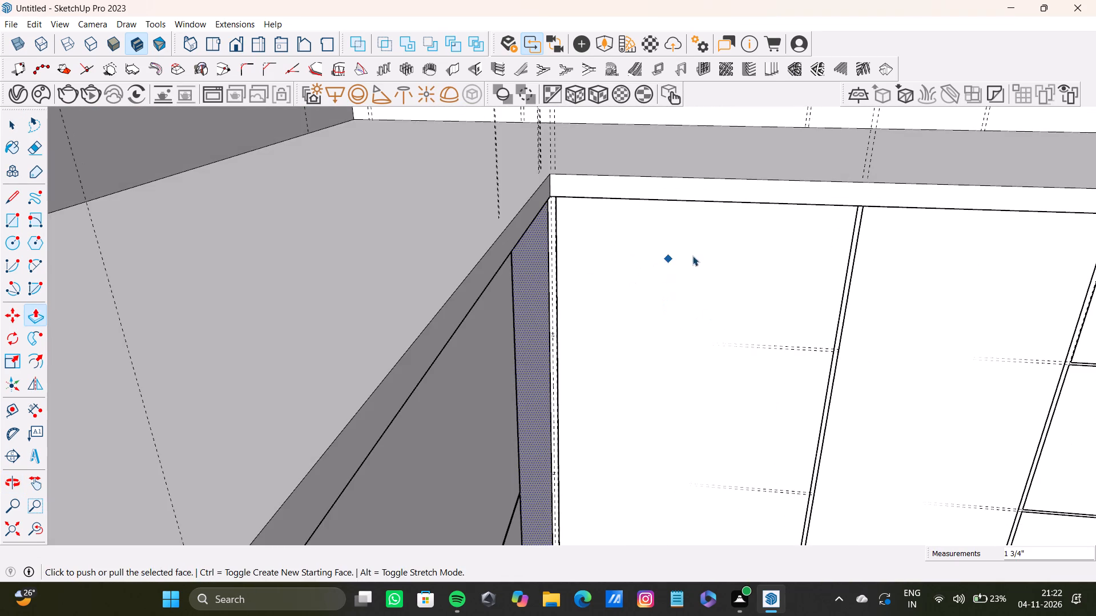
pyautogui.moveTo(691, 266); pyautogui.dragTo(625, 234, button='middle')
pyautogui.scroll(4, 623, 236)
pyautogui.click(594, 201)
pyautogui.moveTo(811, 242); pyautogui.dragTo(750, 238, button='middle')
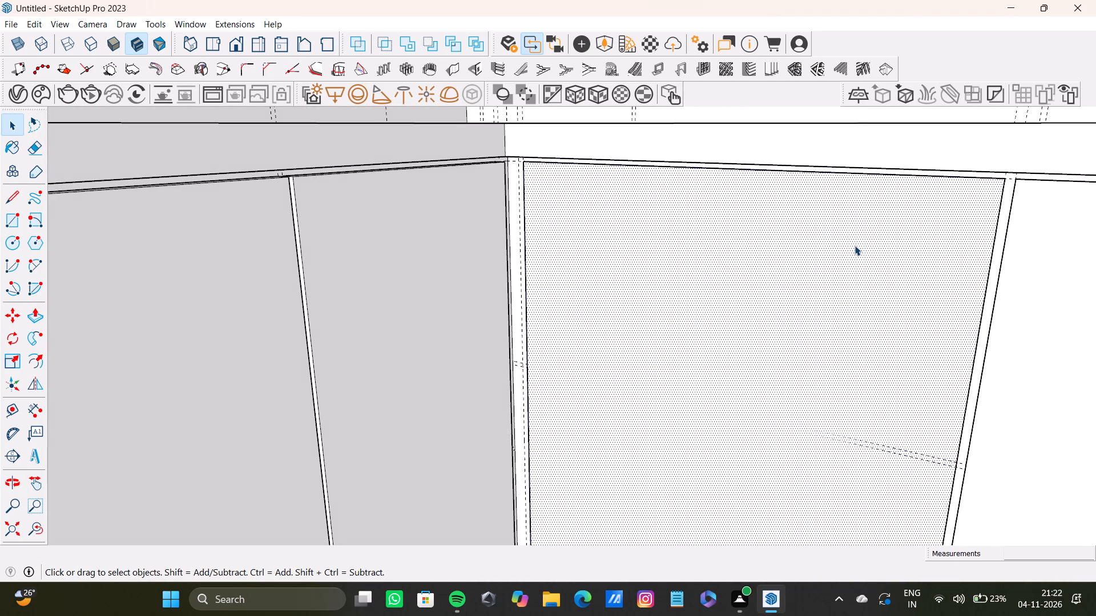
pyautogui.press('p')
pyautogui.moveTo(857, 246); pyautogui.dragTo(849, 249)
# Pull the long run's second door front outward about 5 5/16", and adjust its depth by about 2".
pyautogui.scroll(-3, 849, 249)
pyautogui.keyDown('shift'); pyautogui.moveTo(848, 264); pyautogui.dragTo(627, 249, button='middle'); pyautogui.keyUp('shift')
pyautogui.press('space')
pyautogui.scroll(3, 740, 222)
pyautogui.click(773, 204)
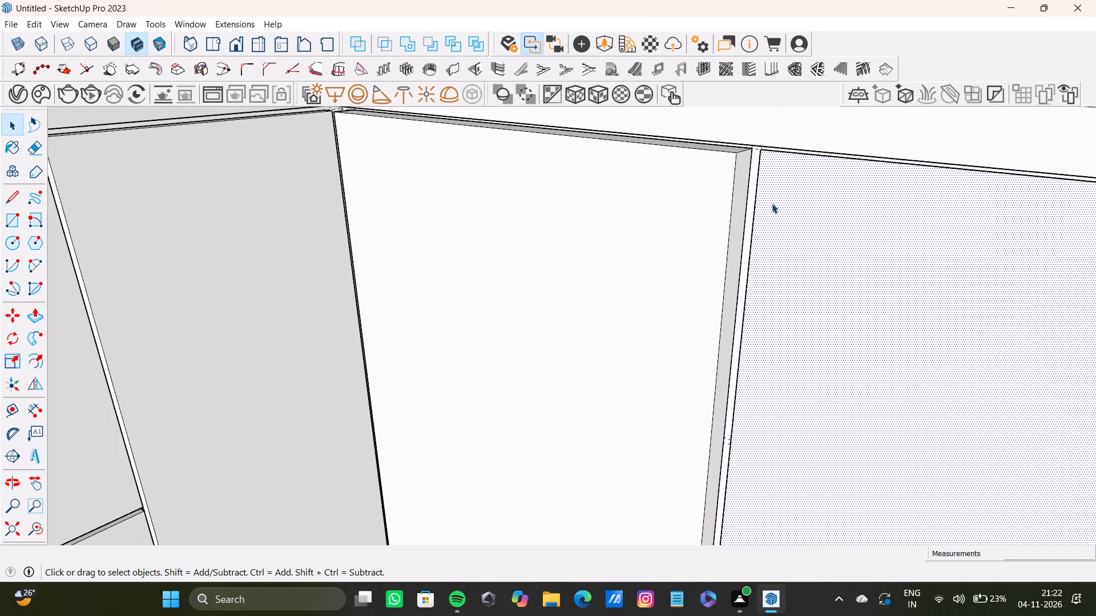
pyautogui.press('p')
pyautogui.moveTo(767, 202); pyautogui.dragTo(730, 163)
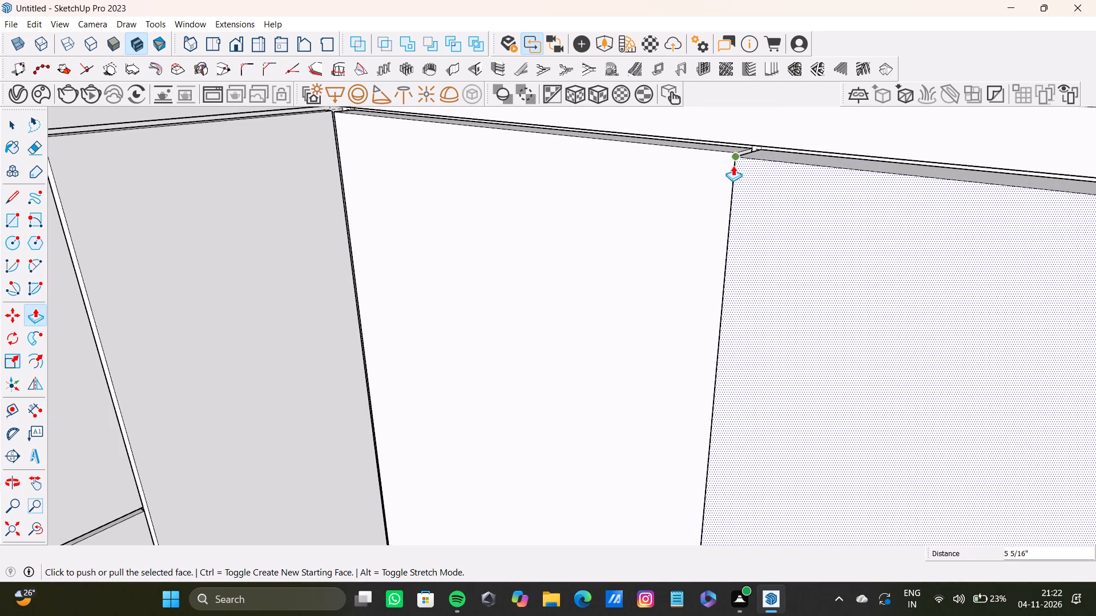
pyautogui.moveTo(734, 167); pyautogui.dragTo(732, 145)
# Pull the top drawer front of the long run's three-drawer stack outward about 4 3/16".
pyautogui.scroll(-3, 793, 204)
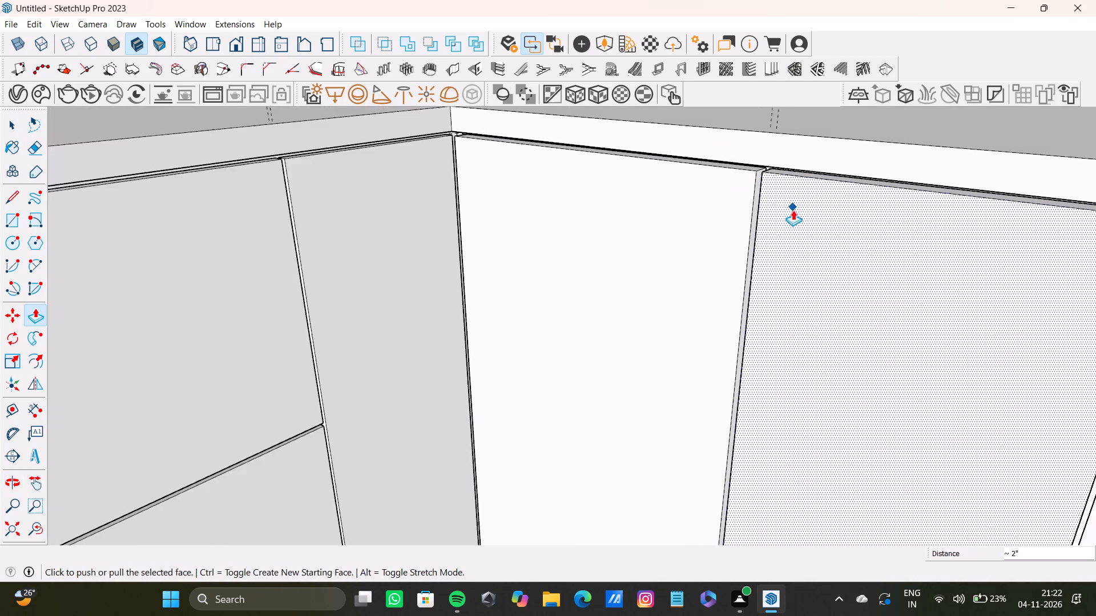
pyautogui.scroll(-10, 793, 210)
pyautogui.keyDown('shift'); pyautogui.moveTo(813, 228); pyautogui.dragTo(659, 207, button='middle'); pyautogui.keyUp('shift')
pyautogui.scroll(4, 811, 230)
pyautogui.press('space')
pyautogui.click(785, 199)
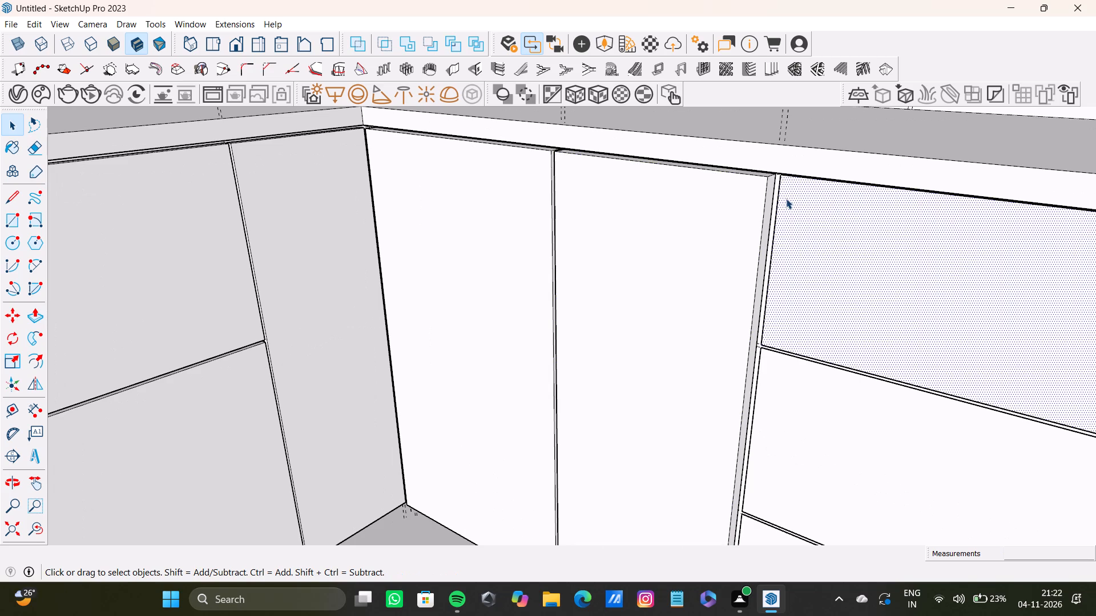
pyautogui.press('p')
pyautogui.moveTo(787, 190); pyautogui.dragTo(764, 173)
# Pull the stack's middle drawer front outward, fine-tuning its depth with a final adjustment of about 1 15/16".
pyautogui.scroll(-4, 812, 250)
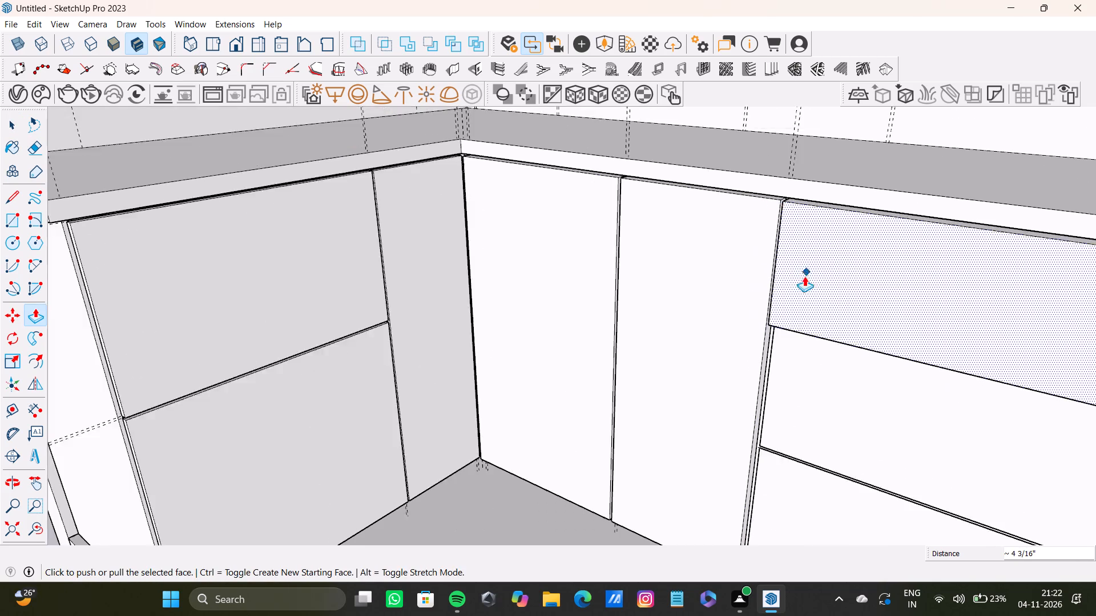
pyautogui.keyDown('shift'); pyautogui.moveTo(804, 275); pyautogui.dragTo(719, 125, button='middle'); pyautogui.keyUp('shift')
pyautogui.scroll(4, 708, 200)
pyautogui.press('space')
pyautogui.click(708, 201)
pyautogui.press('p')
pyautogui.moveTo(715, 201); pyautogui.dragTo(702, 168)
pyautogui.moveTo(712, 209); pyautogui.dragTo(698, 163)
pyautogui.moveTo(707, 202); pyautogui.dragTo(680, 165)
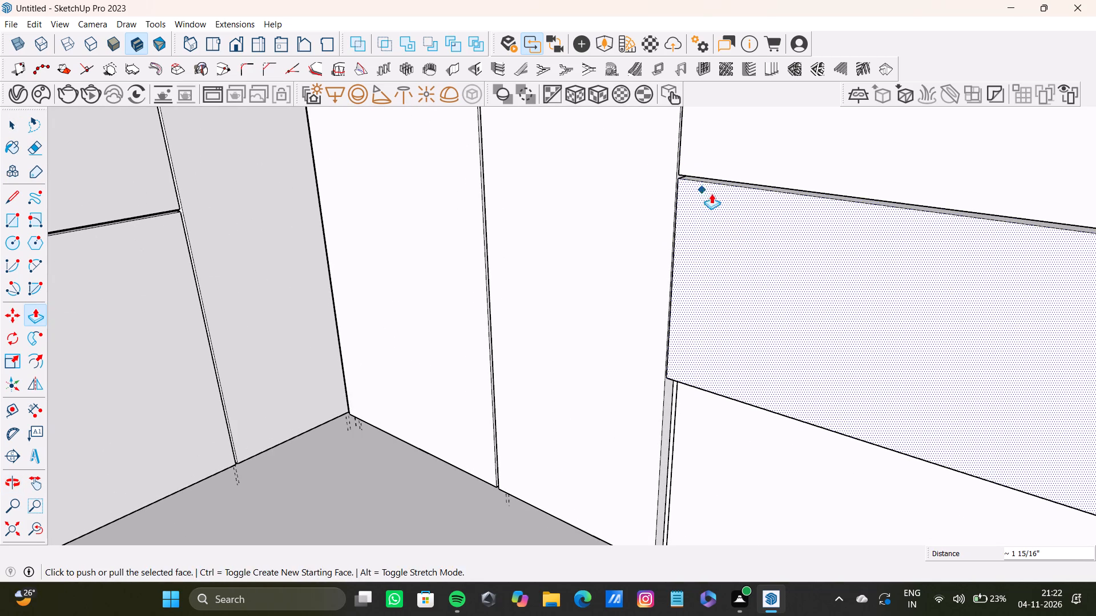
# Pull the bottom drawer front of the long run's three-drawer stack outward about 4 3/8".
pyautogui.scroll(-3, 722, 215)
pyautogui.keyDown('shift'); pyautogui.moveTo(726, 249); pyautogui.dragTo(622, 112, button='middle'); pyautogui.keyUp('shift')
pyautogui.press('space')
pyautogui.click(616, 219)
pyautogui.click(598, 254)
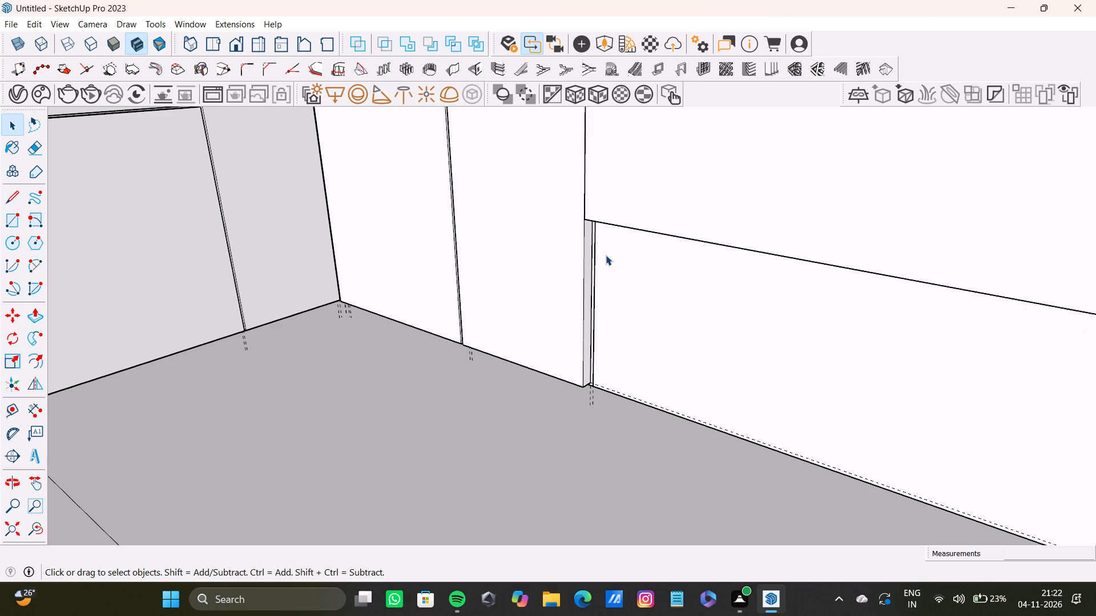
pyautogui.click(676, 268)
pyautogui.scroll(-8, 680, 283)
pyautogui.moveTo(683, 303); pyautogui.dragTo(687, 262, button='middle')
pyautogui.scroll(3, 869, 308)
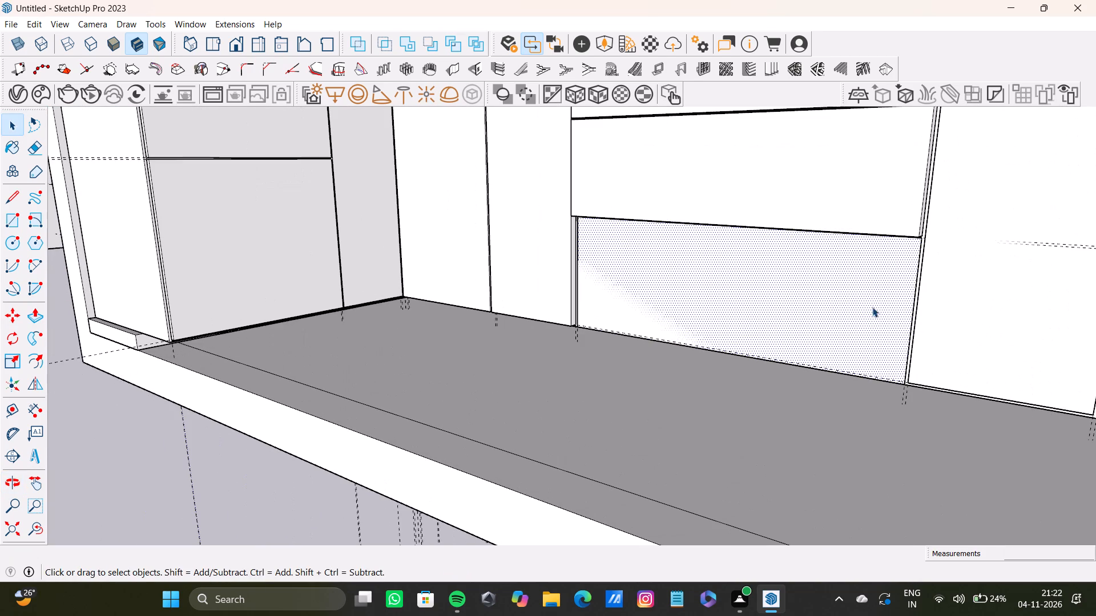
pyautogui.press('p')
pyautogui.moveTo(839, 239); pyautogui.dragTo(825, 218)
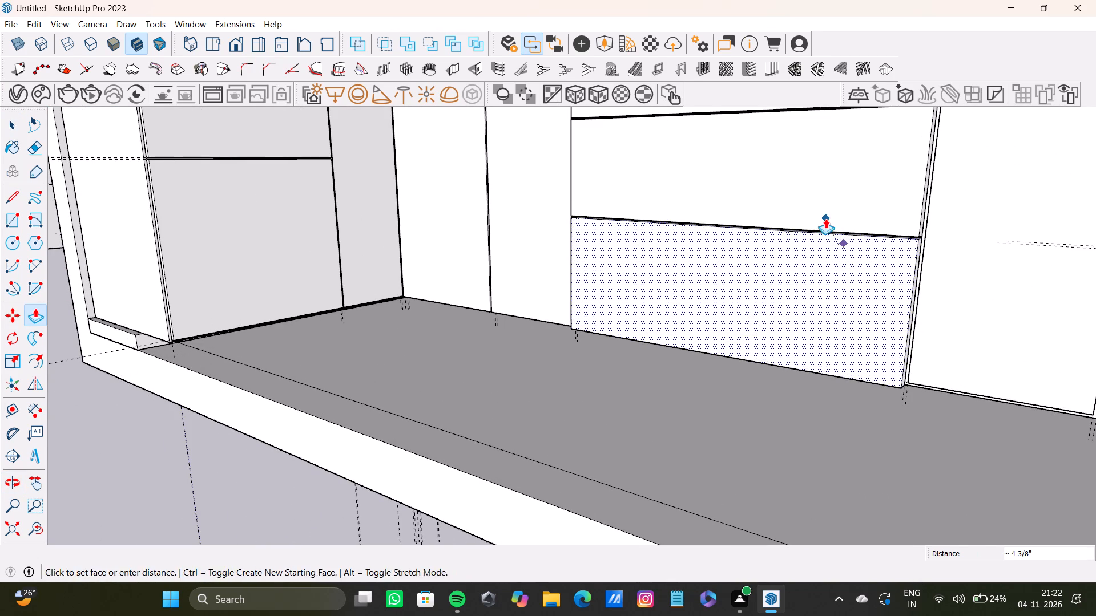
pyautogui.moveTo(825, 218); pyautogui.dragTo(825, 217)
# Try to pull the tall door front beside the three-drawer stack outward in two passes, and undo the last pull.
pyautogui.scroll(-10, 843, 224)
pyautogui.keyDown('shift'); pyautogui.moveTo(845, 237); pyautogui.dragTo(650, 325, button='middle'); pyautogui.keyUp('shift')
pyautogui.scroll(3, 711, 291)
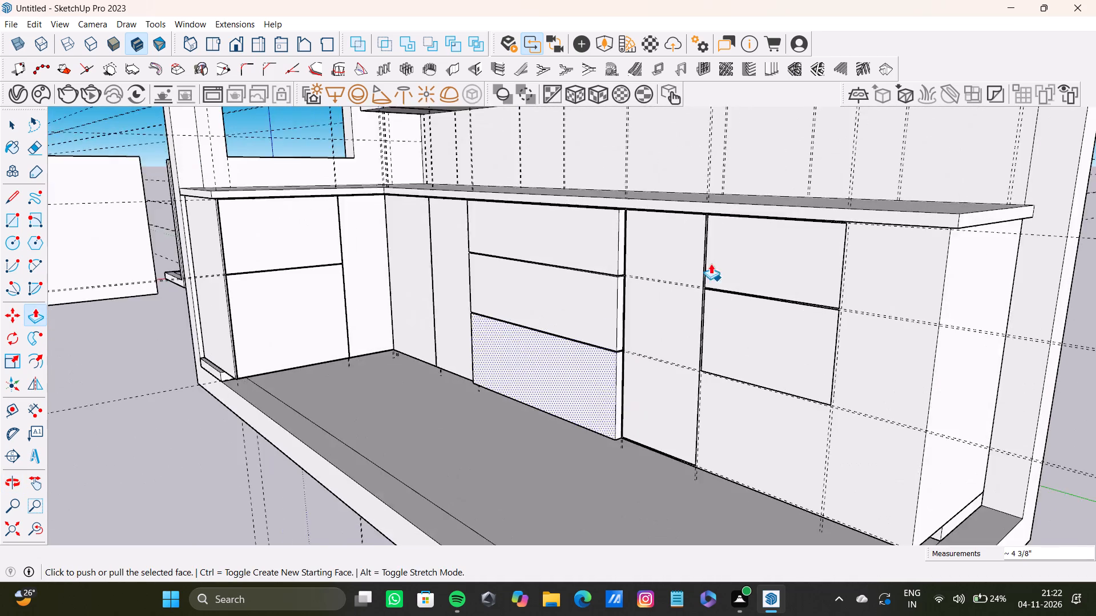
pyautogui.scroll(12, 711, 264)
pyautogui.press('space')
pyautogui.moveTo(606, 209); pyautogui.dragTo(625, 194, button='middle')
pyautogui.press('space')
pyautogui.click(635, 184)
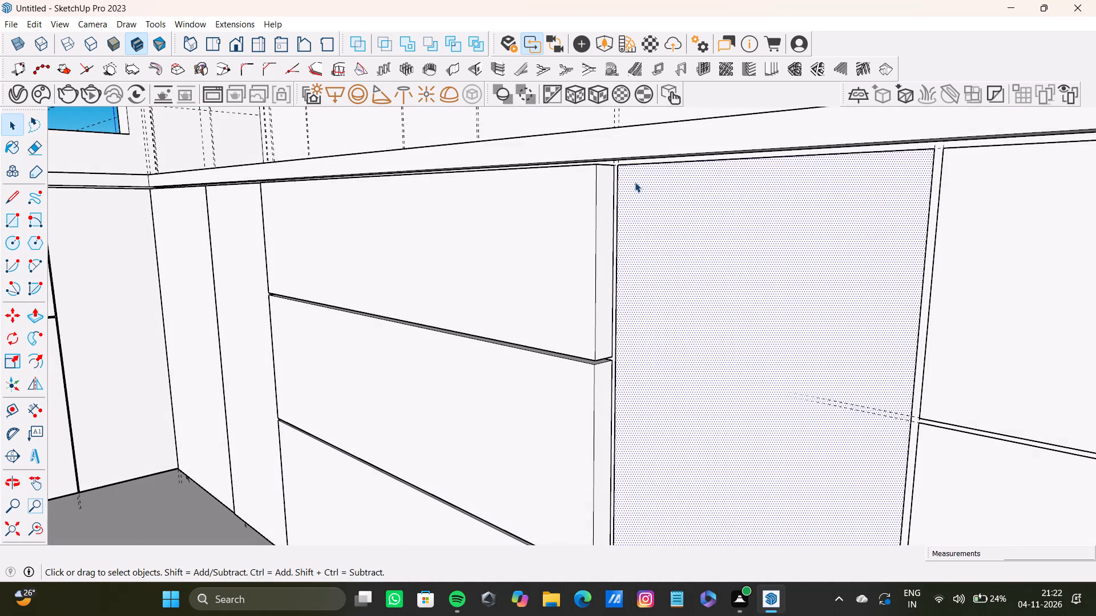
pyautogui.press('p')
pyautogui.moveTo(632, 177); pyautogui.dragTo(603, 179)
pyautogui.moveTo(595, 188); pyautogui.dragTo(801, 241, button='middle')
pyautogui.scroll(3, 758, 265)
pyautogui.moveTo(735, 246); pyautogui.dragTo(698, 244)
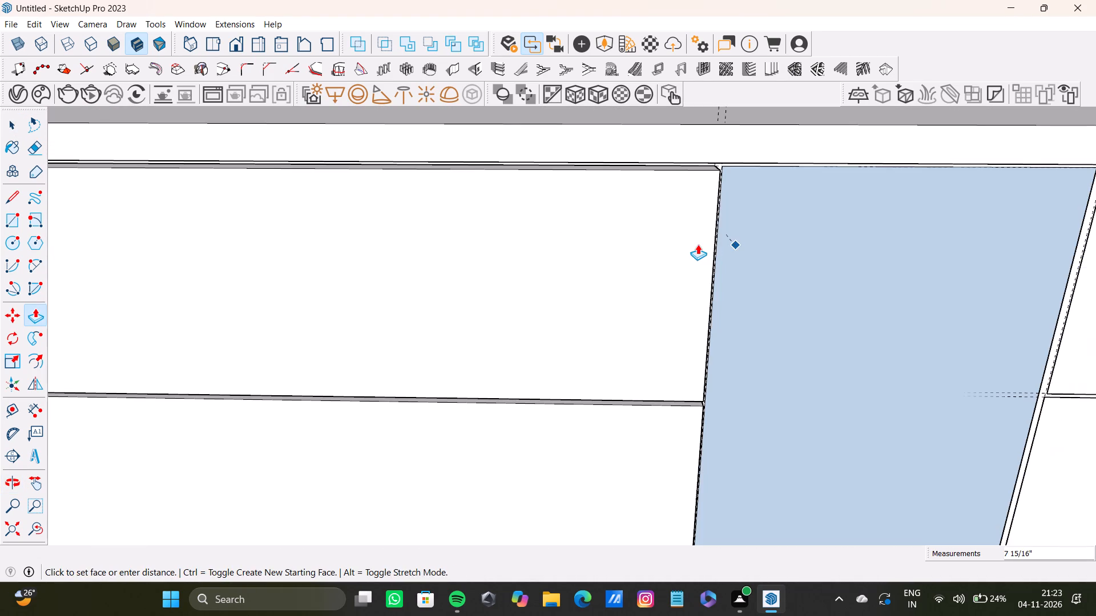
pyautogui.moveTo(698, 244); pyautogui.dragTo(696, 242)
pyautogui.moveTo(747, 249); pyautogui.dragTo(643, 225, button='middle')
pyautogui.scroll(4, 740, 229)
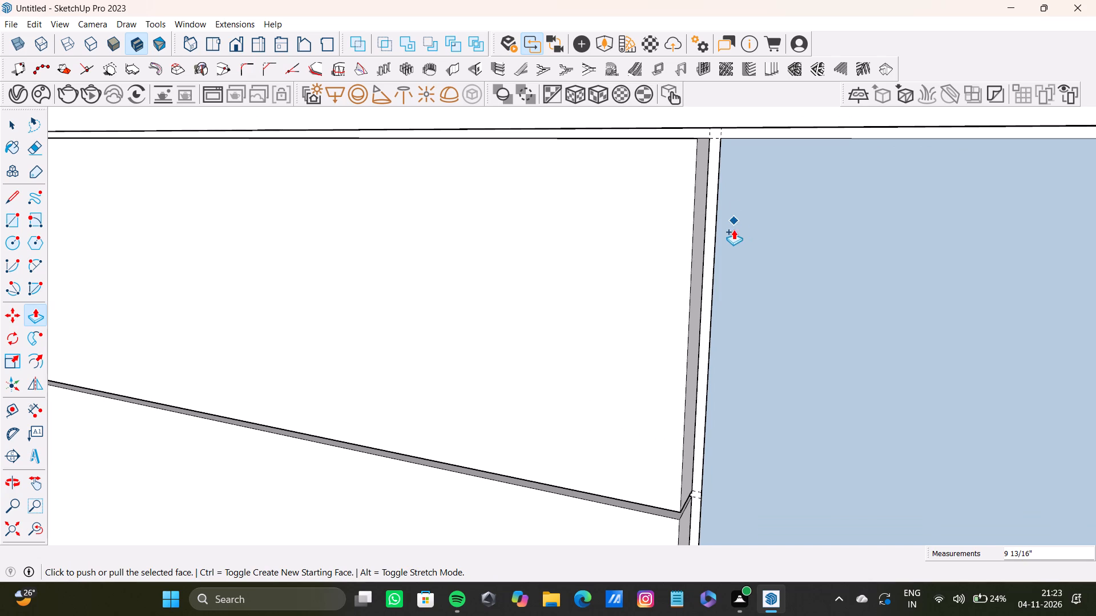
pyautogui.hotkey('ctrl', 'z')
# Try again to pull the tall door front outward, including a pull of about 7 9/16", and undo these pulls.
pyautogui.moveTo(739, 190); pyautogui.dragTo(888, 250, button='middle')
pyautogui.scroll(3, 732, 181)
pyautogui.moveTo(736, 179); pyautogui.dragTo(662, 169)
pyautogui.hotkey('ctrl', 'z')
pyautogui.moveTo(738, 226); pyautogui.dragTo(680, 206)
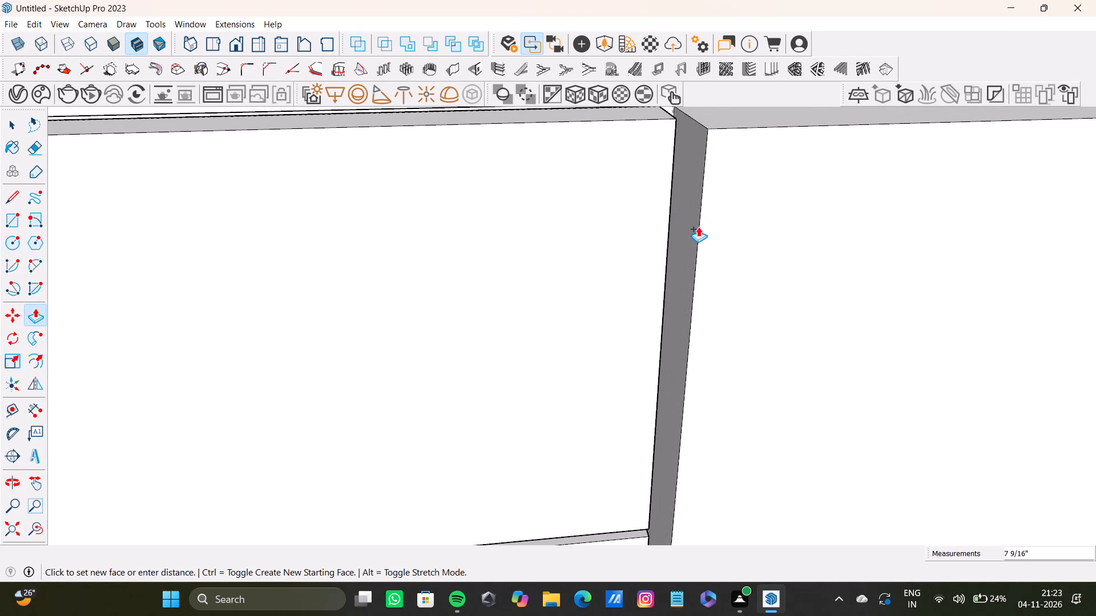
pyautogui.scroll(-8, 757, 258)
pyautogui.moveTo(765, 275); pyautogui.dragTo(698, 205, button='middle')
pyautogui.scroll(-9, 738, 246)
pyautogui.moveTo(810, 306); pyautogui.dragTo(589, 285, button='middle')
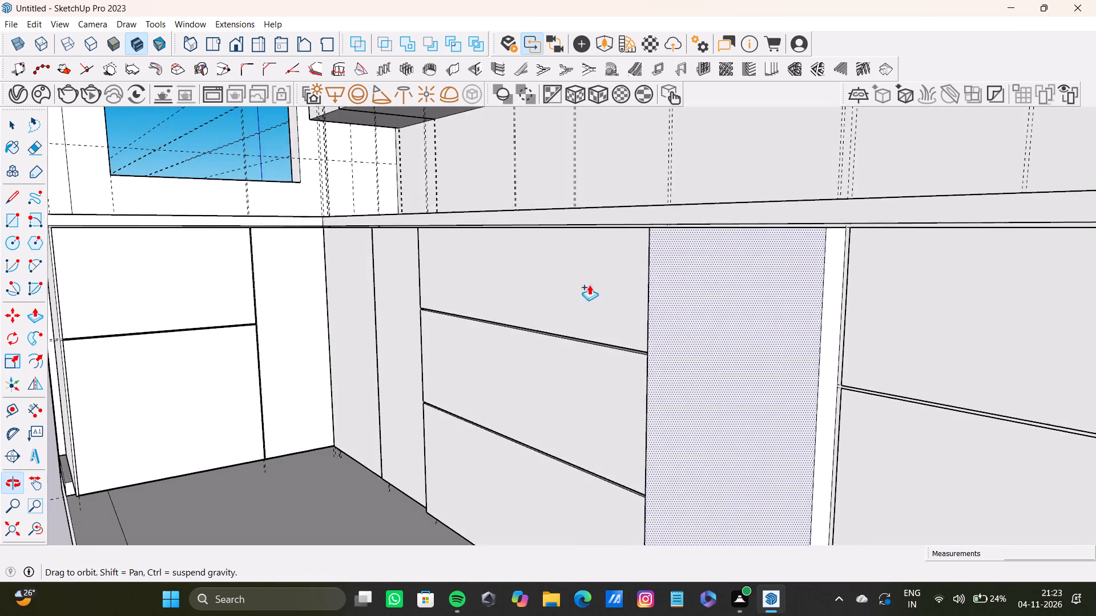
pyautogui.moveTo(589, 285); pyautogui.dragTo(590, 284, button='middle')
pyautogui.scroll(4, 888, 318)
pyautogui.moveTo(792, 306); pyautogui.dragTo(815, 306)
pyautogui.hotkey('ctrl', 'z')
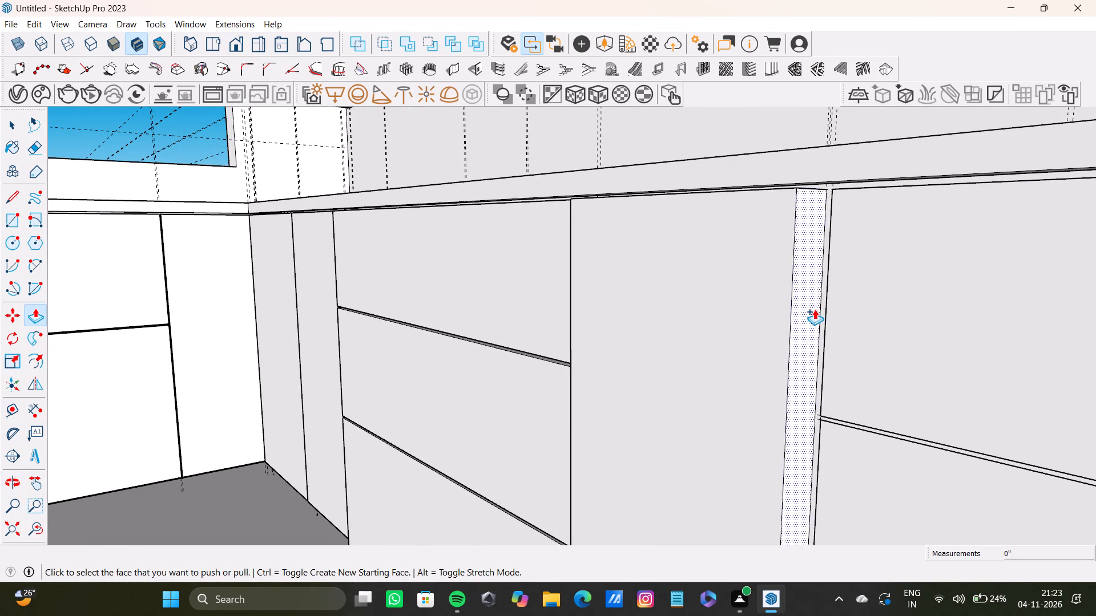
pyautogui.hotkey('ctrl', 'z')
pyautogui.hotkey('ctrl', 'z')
# Pull the tall door front between the two drawer stacks outward about 4".
pyautogui.moveTo(634, 275); pyautogui.dragTo(805, 317, button='middle')
pyautogui.scroll(3, 753, 277)
pyautogui.moveTo(824, 245); pyautogui.dragTo(793, 245)
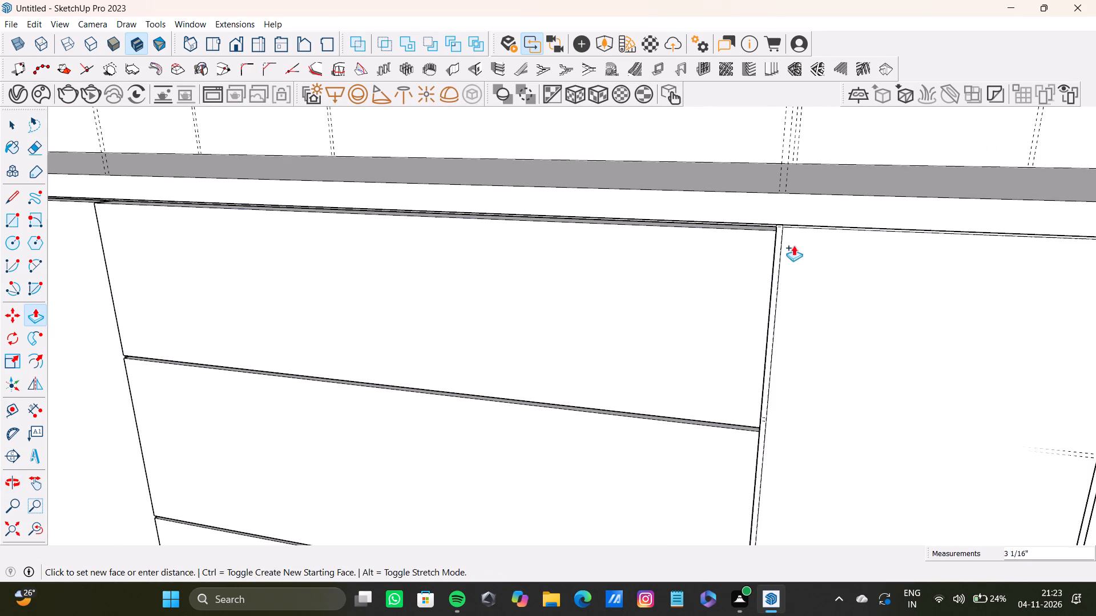
pyautogui.moveTo(793, 245); pyautogui.dragTo(772, 239)
# Pull the top drawer front of the long run's second stack outward to give it thickness.
pyautogui.scroll(-14, 786, 245)
pyautogui.keyDown('shift'); pyautogui.moveTo(815, 296); pyautogui.dragTo(663, 252, button='middle'); pyautogui.keyUp('shift')
pyautogui.scroll(7, 690, 239)
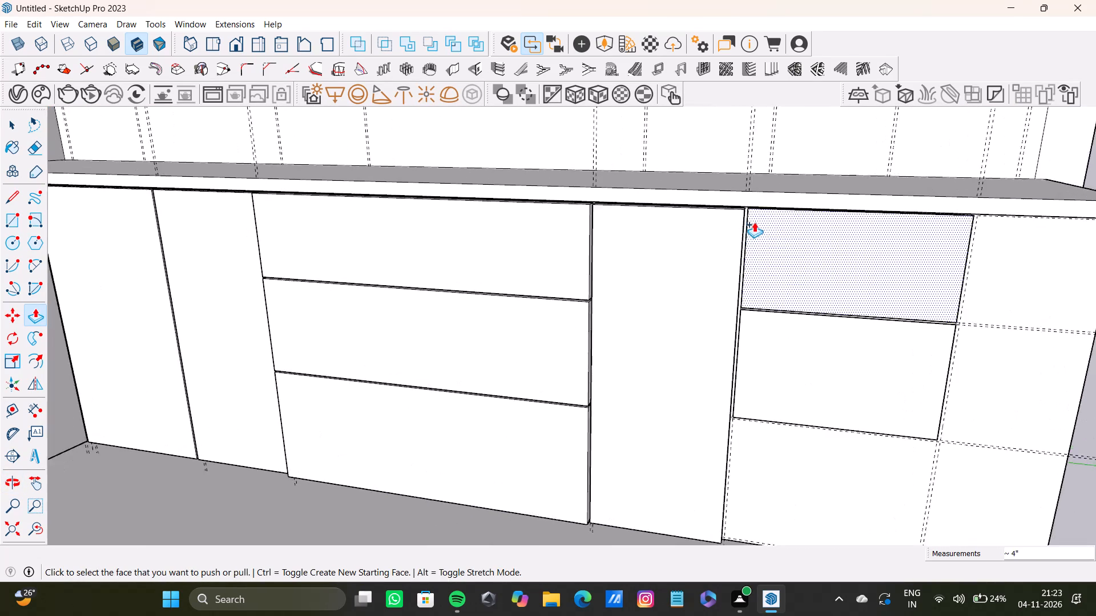
pyautogui.scroll(2, 754, 222)
pyautogui.moveTo(758, 208); pyautogui.dragTo(738, 205)
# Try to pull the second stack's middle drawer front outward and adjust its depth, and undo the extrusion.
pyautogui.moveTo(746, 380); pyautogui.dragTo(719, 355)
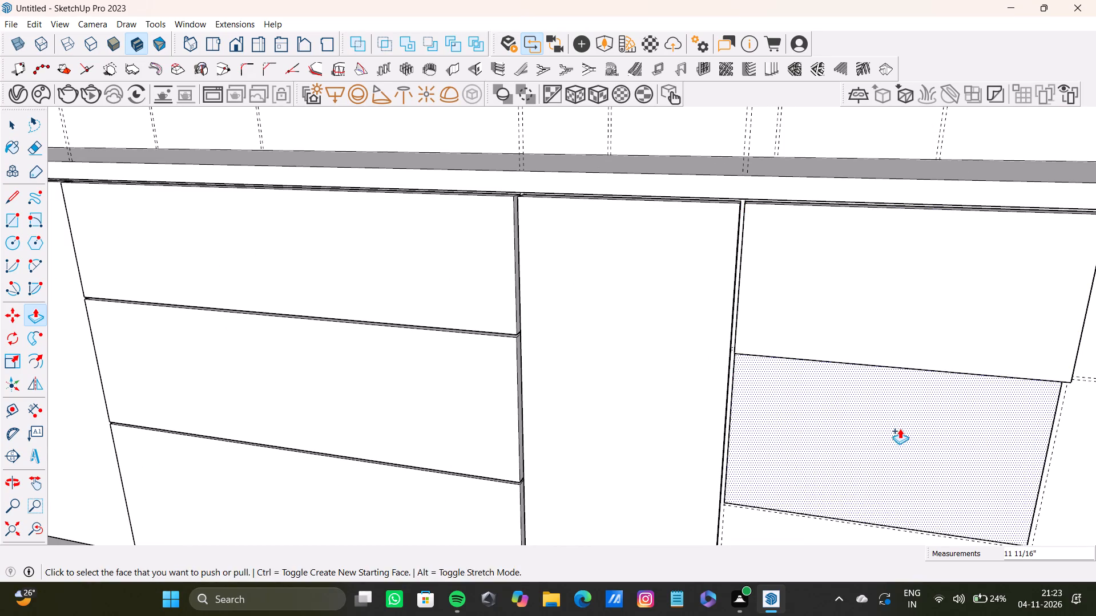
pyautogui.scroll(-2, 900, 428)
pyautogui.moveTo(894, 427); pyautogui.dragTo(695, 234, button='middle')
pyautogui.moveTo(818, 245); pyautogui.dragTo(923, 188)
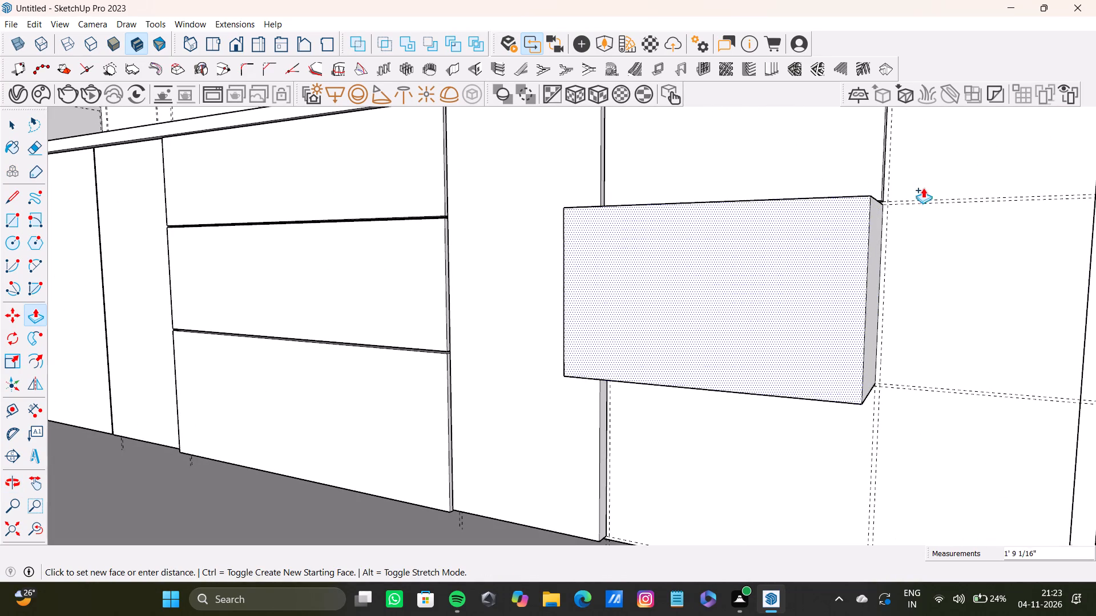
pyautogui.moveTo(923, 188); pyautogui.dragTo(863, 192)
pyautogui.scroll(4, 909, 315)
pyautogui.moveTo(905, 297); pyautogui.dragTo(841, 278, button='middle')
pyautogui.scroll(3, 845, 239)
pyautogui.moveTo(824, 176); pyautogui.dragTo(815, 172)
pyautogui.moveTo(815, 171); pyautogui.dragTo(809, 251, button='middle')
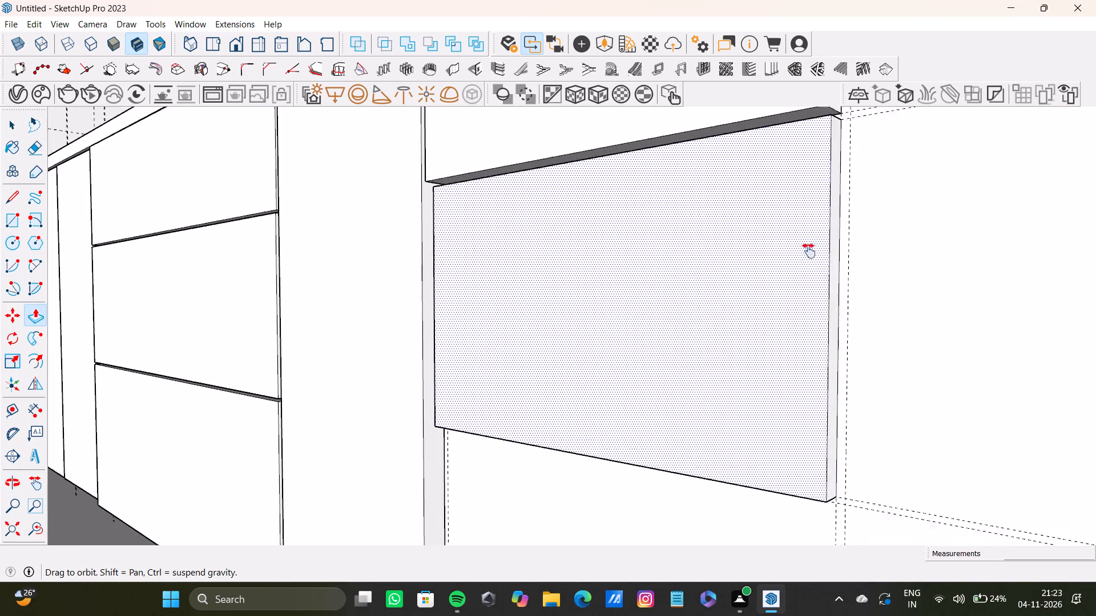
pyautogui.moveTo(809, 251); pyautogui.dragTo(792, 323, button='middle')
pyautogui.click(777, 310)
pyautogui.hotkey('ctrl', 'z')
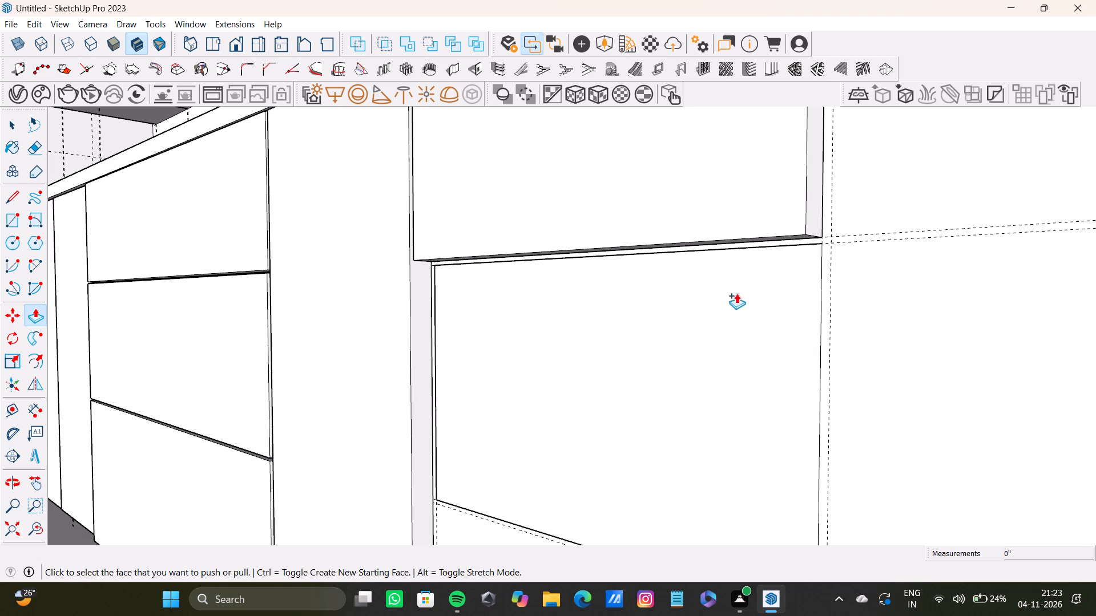
# Pull the second stack's middle drawer front outward about 3 13/16".
pyautogui.click(772, 267)
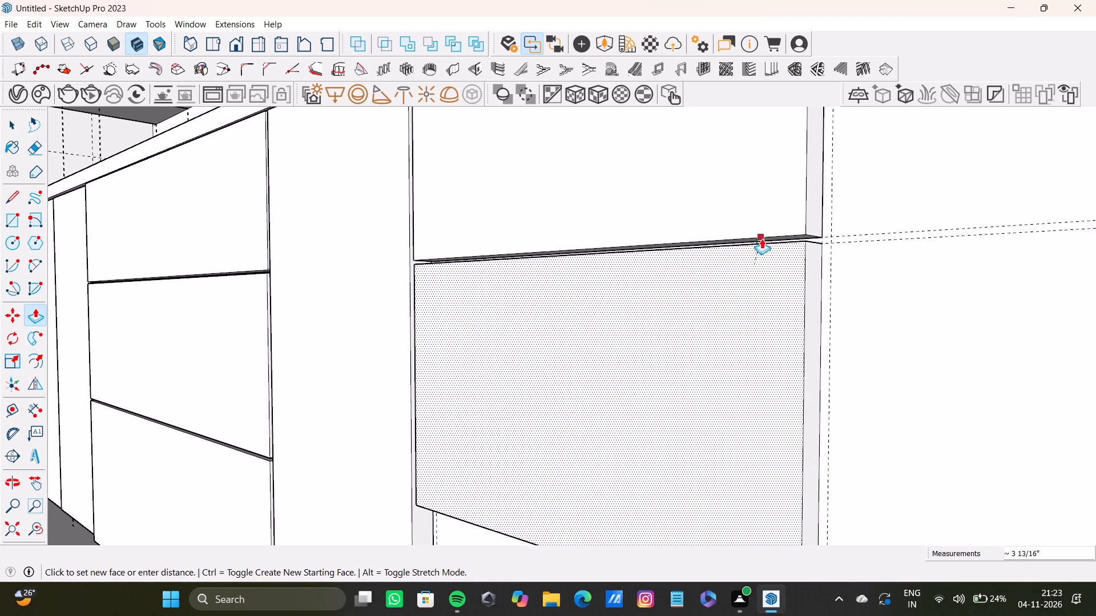
pyautogui.click(761, 230)
# Draw the bottom drawer front of the long run's second stack as a rectangle between the guides, about 3' 8 1/4" by 5' 1 1/4".
pyautogui.scroll(-4, 775, 270)
pyautogui.keyDown('shift'); pyautogui.moveTo(769, 309); pyautogui.dragTo(747, 134, button='middle'); pyautogui.keyUp('shift')
pyautogui.press('space')
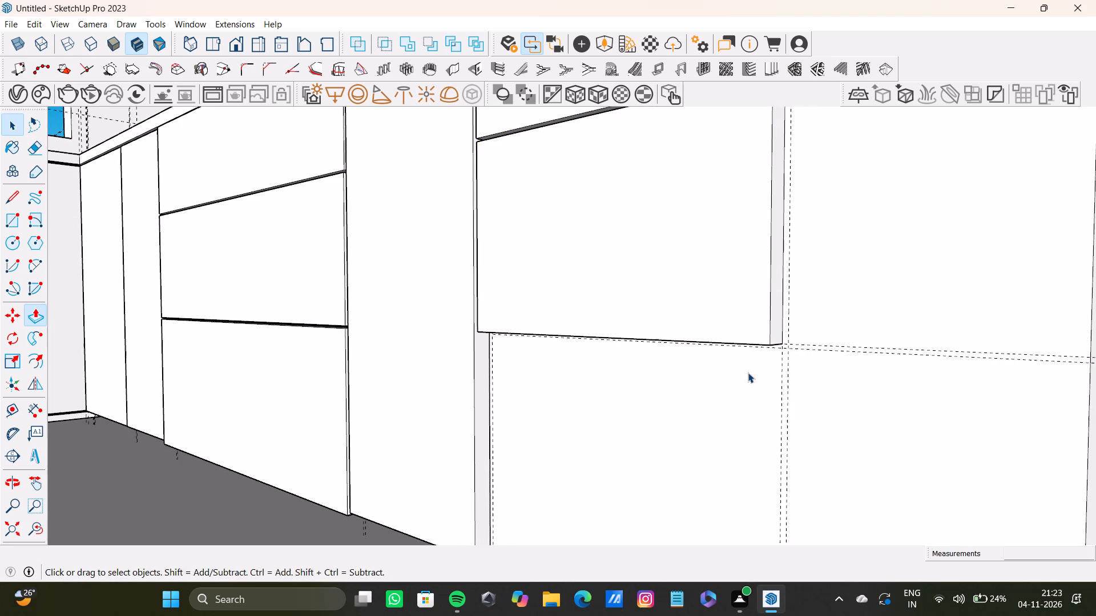
pyautogui.scroll(-4, 748, 373)
pyautogui.moveTo(744, 378); pyautogui.dragTo(838, 269, button='middle')
pyautogui.press('r')
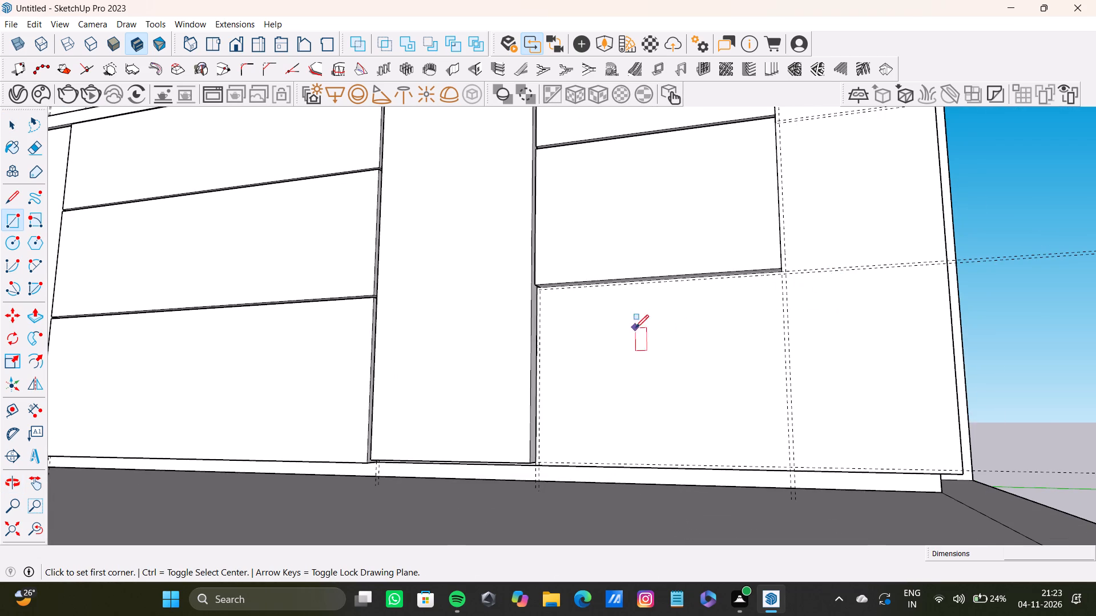
pyautogui.scroll(10, 635, 328)
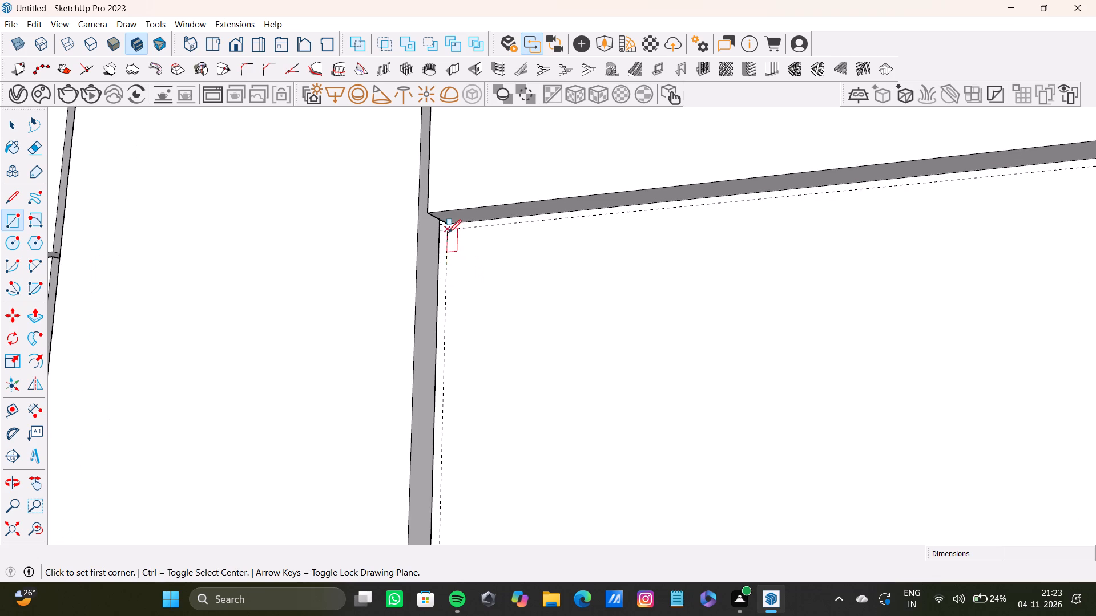
pyautogui.click(446, 232)
pyautogui.scroll(-8, 768, 404)
pyautogui.keyDown('shift'); pyautogui.moveTo(836, 420); pyautogui.dragTo(659, 310, button='middle'); pyautogui.keyUp('shift')
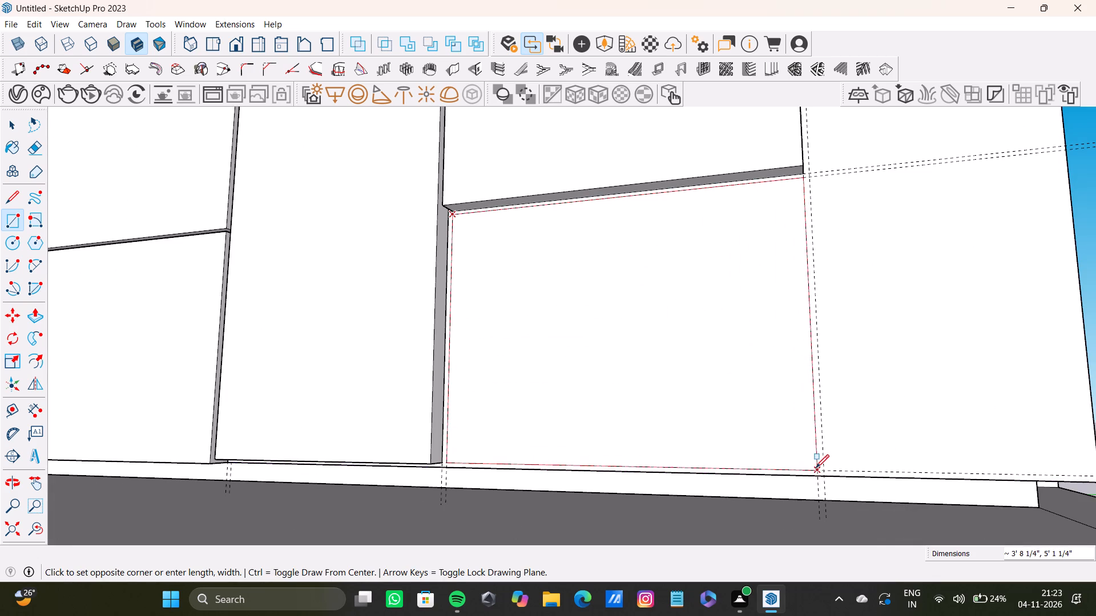
pyautogui.click(816, 468)
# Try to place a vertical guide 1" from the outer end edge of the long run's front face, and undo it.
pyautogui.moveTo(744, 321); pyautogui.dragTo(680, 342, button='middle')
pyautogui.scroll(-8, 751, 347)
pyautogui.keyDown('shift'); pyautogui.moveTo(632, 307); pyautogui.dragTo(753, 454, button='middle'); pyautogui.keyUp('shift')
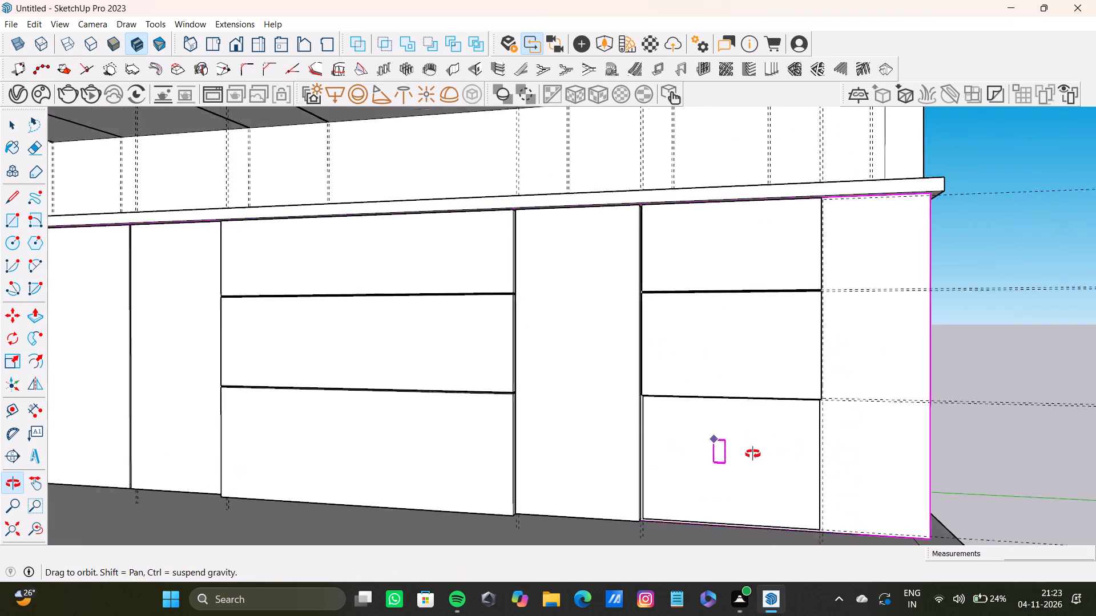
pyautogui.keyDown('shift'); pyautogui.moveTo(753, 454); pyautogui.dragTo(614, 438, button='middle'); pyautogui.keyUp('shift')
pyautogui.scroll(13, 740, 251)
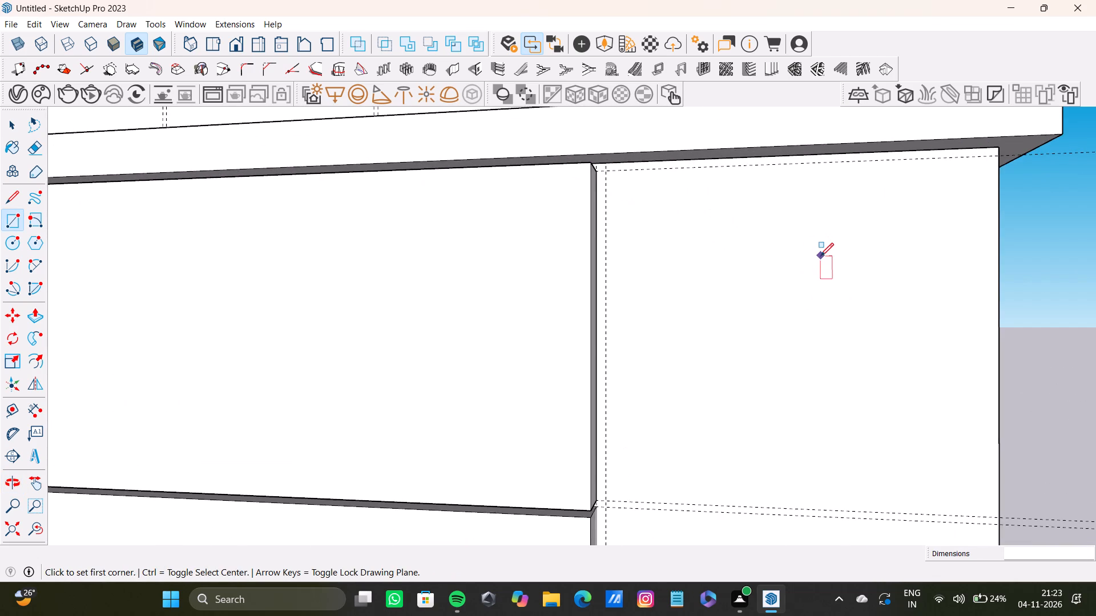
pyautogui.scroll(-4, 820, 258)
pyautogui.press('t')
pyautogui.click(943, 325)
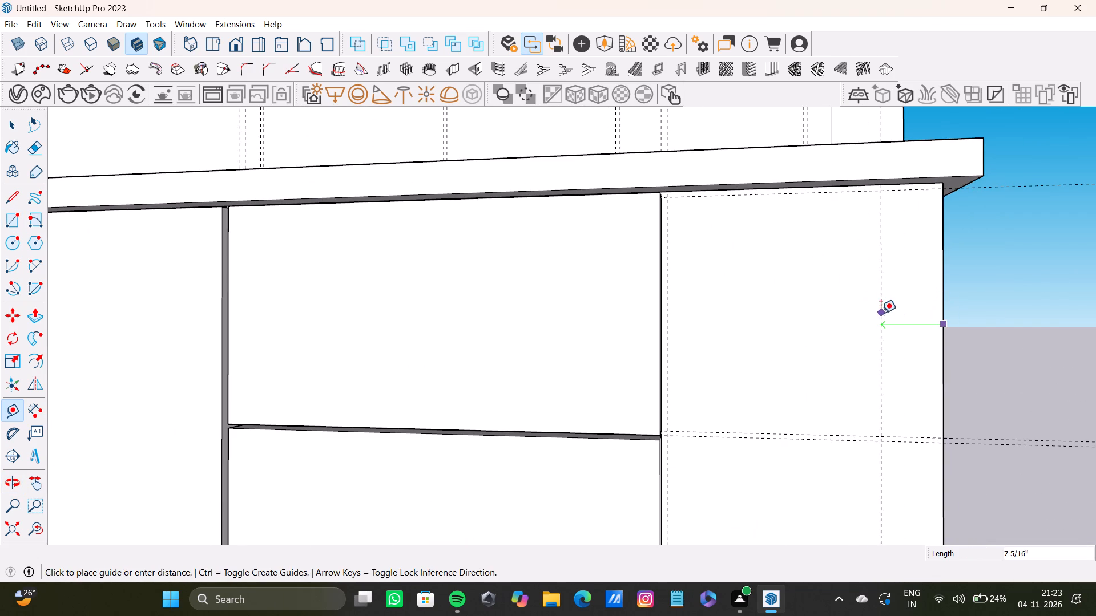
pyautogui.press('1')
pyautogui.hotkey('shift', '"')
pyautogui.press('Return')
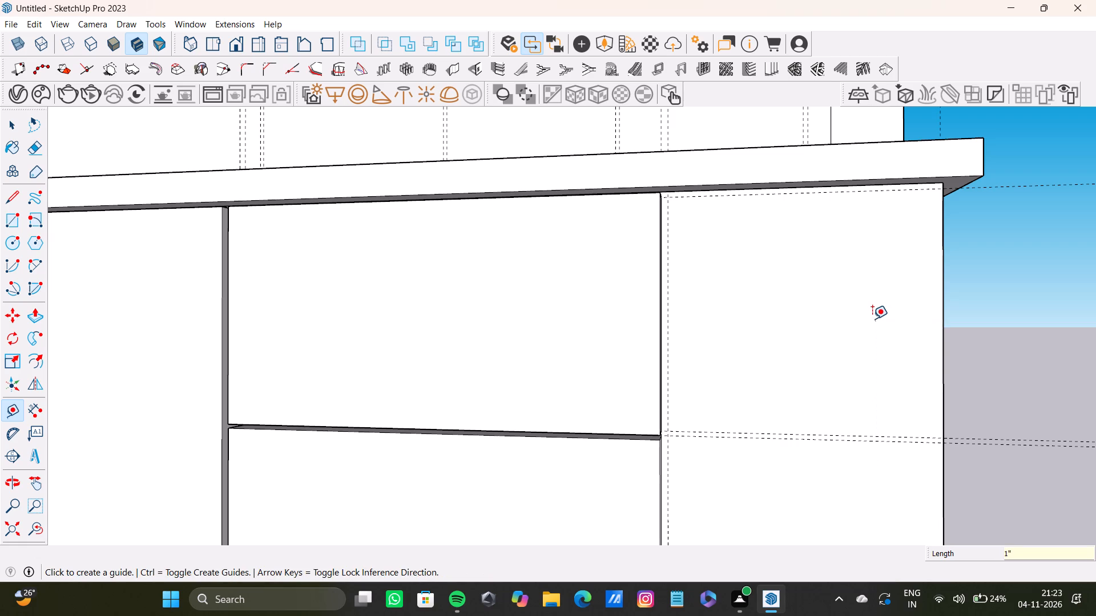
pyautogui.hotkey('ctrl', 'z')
# Place a vertical guide 1" inward from the outer end edge of the long run's front face.
pyautogui.moveTo(946, 317); pyautogui.dragTo(930, 317)
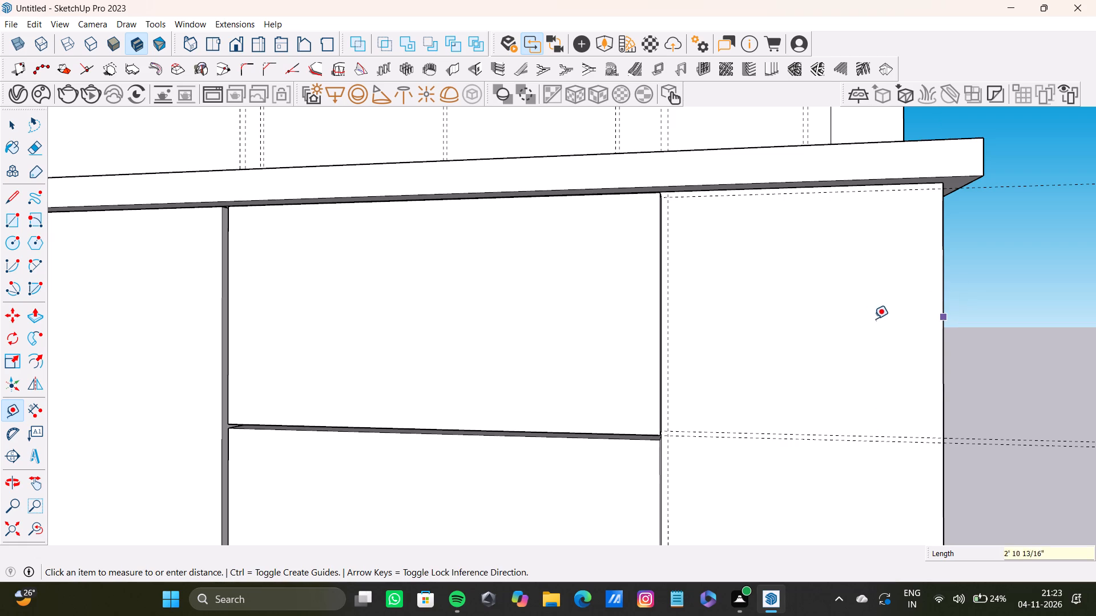
pyautogui.press('space')
pyautogui.press('t')
pyautogui.moveTo(943, 374); pyautogui.dragTo(928, 374)
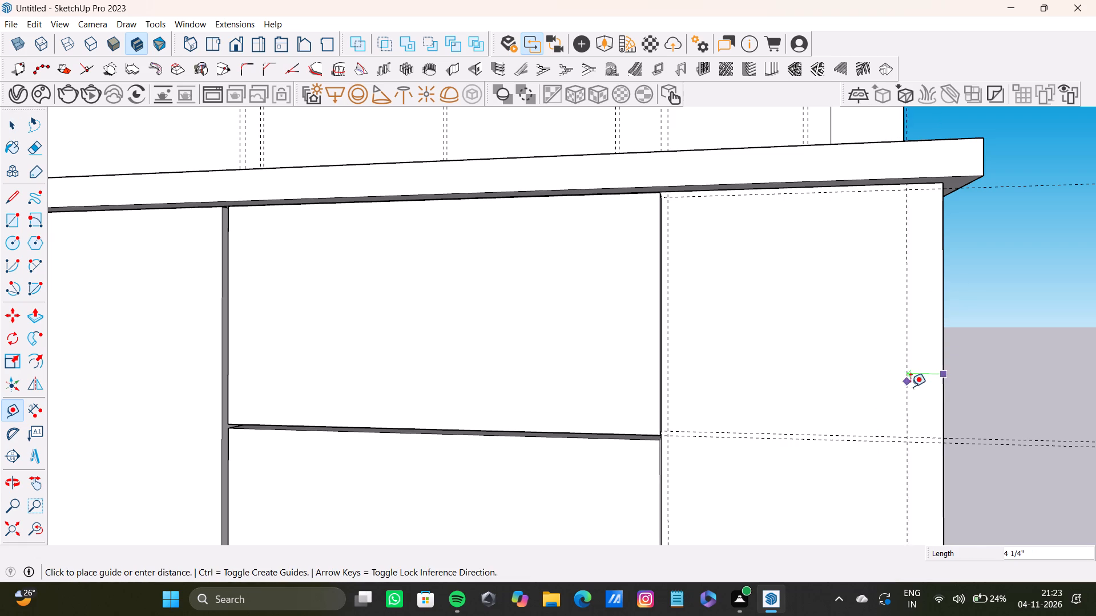
pyautogui.press('1')
pyautogui.hotkey('shift', '"')
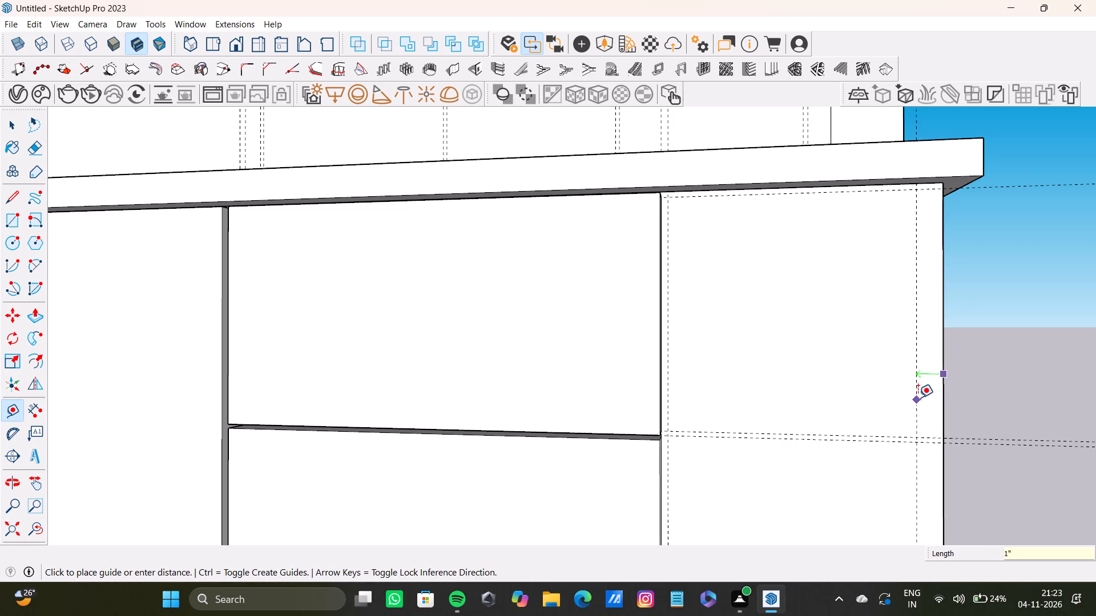
pyautogui.press('Return')
pyautogui.press('space')
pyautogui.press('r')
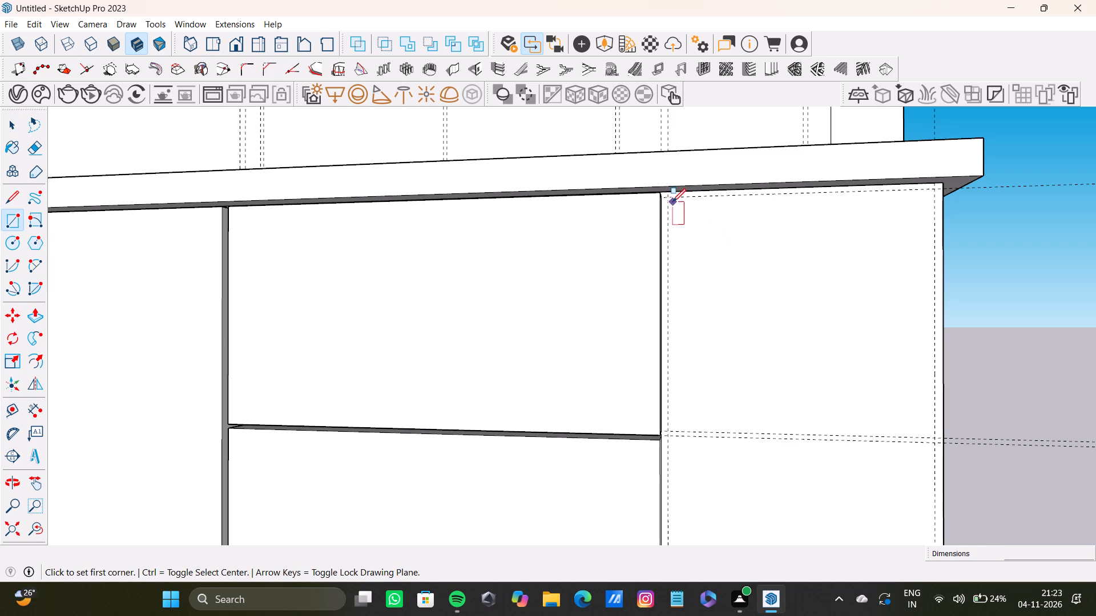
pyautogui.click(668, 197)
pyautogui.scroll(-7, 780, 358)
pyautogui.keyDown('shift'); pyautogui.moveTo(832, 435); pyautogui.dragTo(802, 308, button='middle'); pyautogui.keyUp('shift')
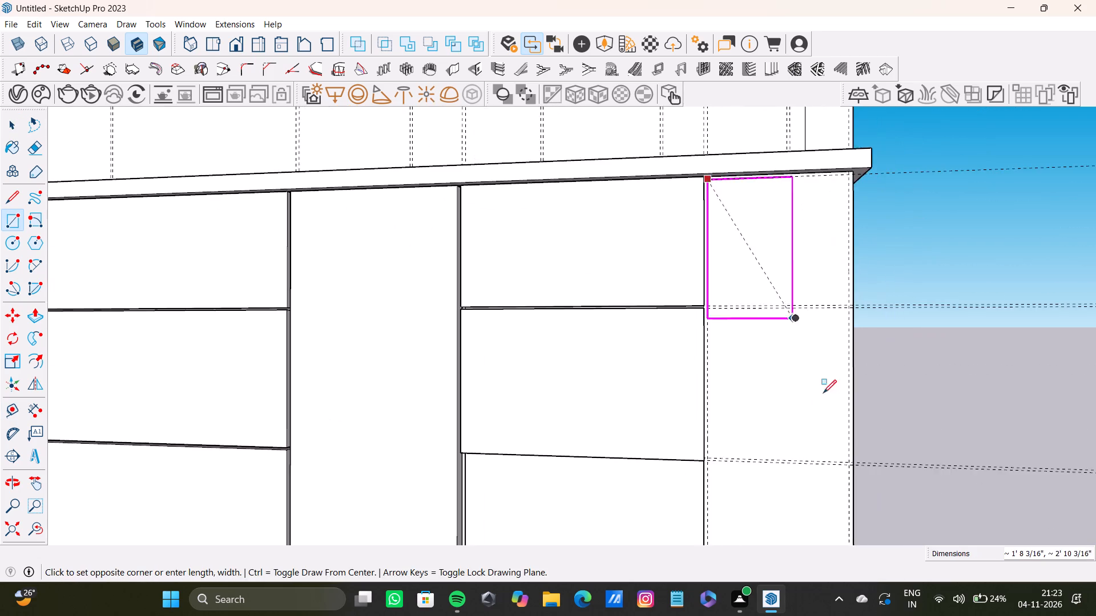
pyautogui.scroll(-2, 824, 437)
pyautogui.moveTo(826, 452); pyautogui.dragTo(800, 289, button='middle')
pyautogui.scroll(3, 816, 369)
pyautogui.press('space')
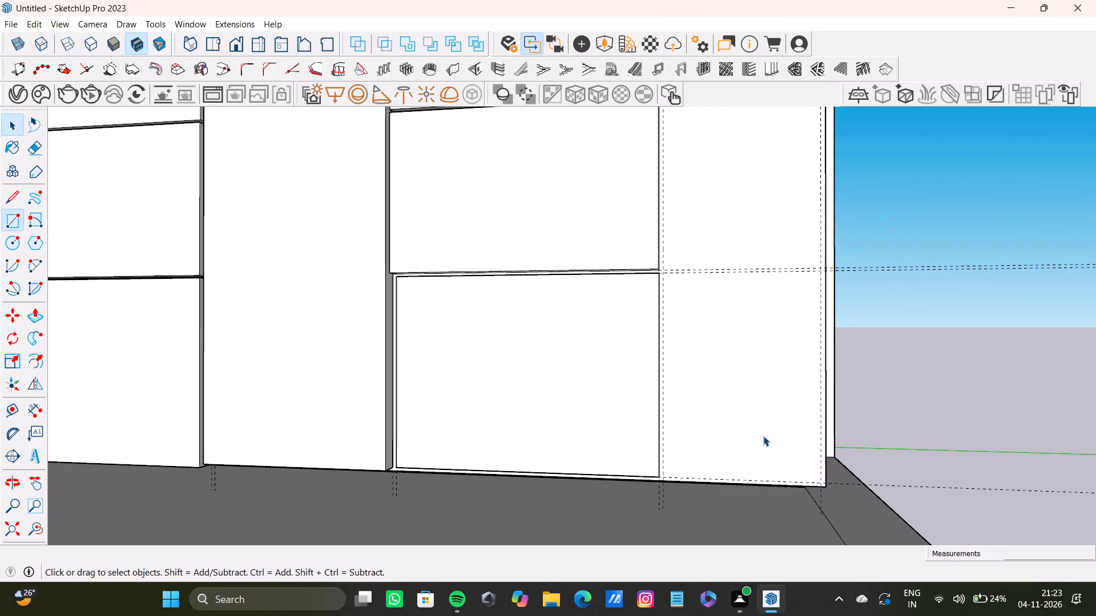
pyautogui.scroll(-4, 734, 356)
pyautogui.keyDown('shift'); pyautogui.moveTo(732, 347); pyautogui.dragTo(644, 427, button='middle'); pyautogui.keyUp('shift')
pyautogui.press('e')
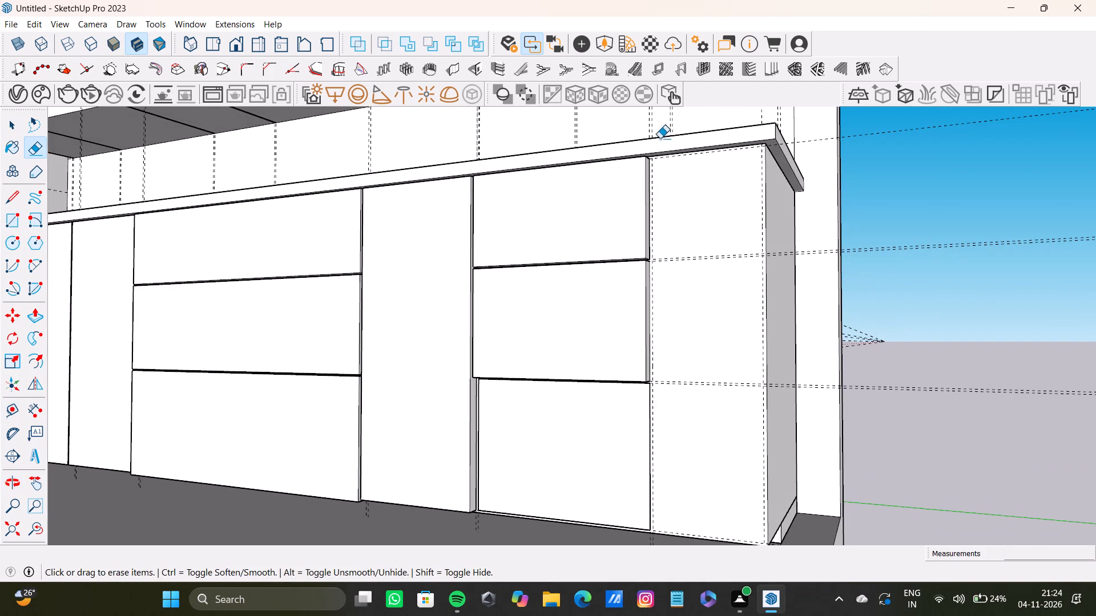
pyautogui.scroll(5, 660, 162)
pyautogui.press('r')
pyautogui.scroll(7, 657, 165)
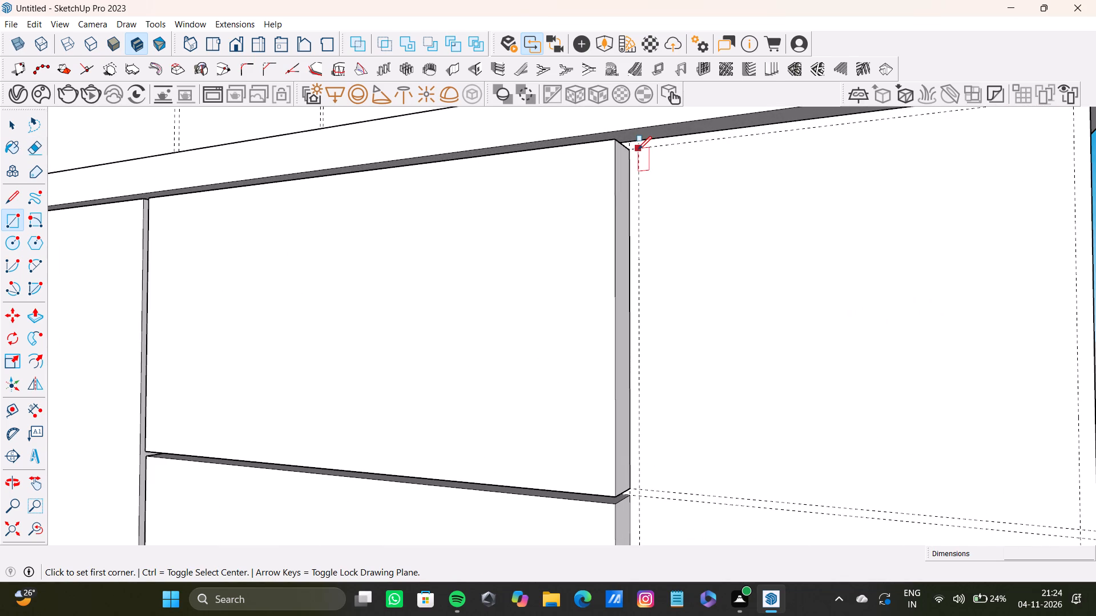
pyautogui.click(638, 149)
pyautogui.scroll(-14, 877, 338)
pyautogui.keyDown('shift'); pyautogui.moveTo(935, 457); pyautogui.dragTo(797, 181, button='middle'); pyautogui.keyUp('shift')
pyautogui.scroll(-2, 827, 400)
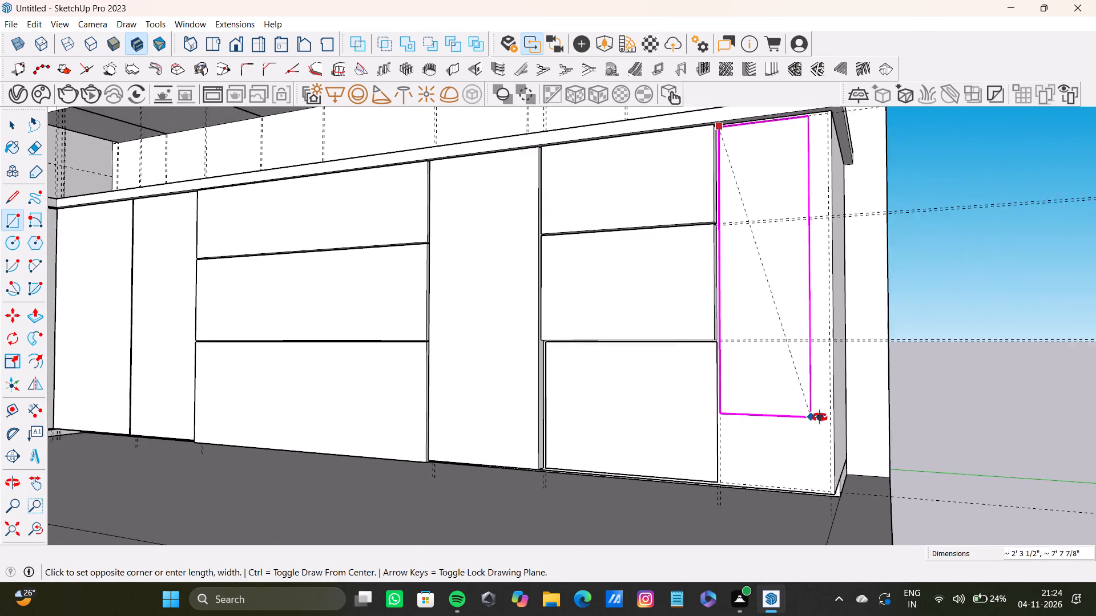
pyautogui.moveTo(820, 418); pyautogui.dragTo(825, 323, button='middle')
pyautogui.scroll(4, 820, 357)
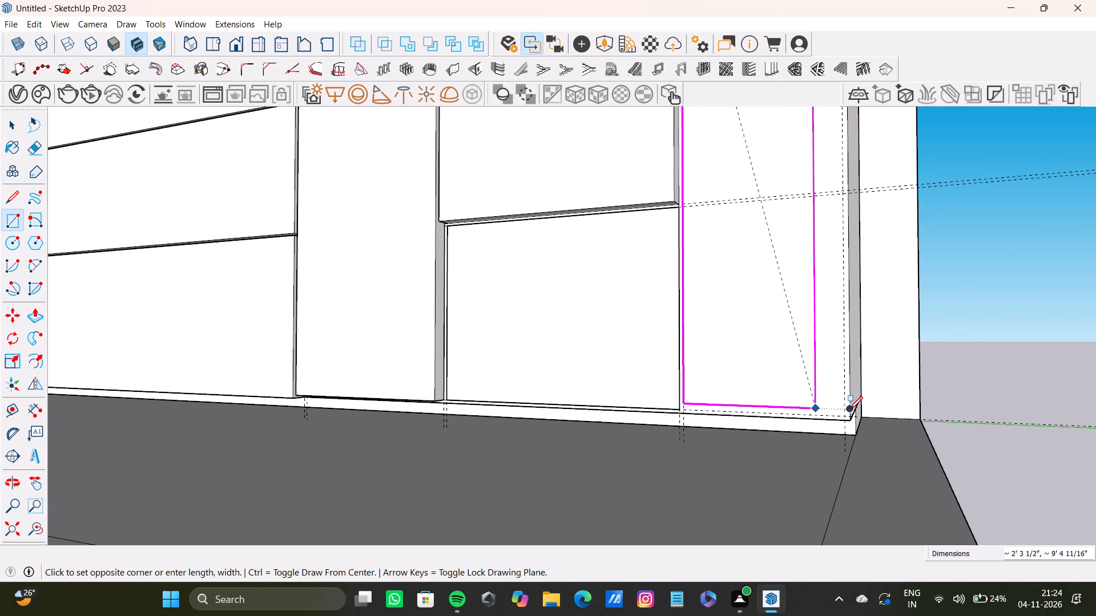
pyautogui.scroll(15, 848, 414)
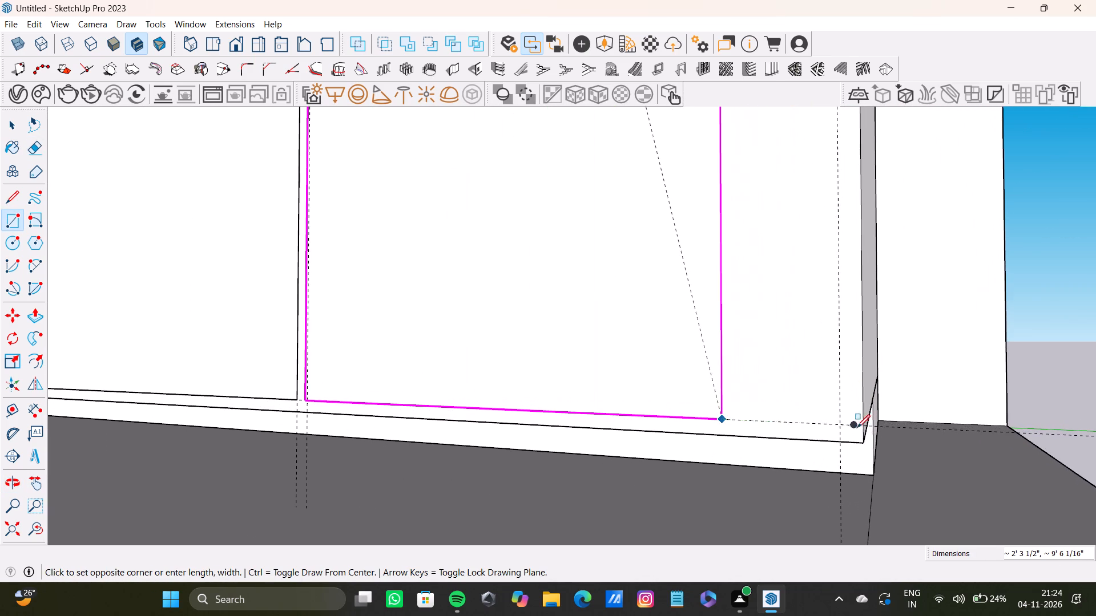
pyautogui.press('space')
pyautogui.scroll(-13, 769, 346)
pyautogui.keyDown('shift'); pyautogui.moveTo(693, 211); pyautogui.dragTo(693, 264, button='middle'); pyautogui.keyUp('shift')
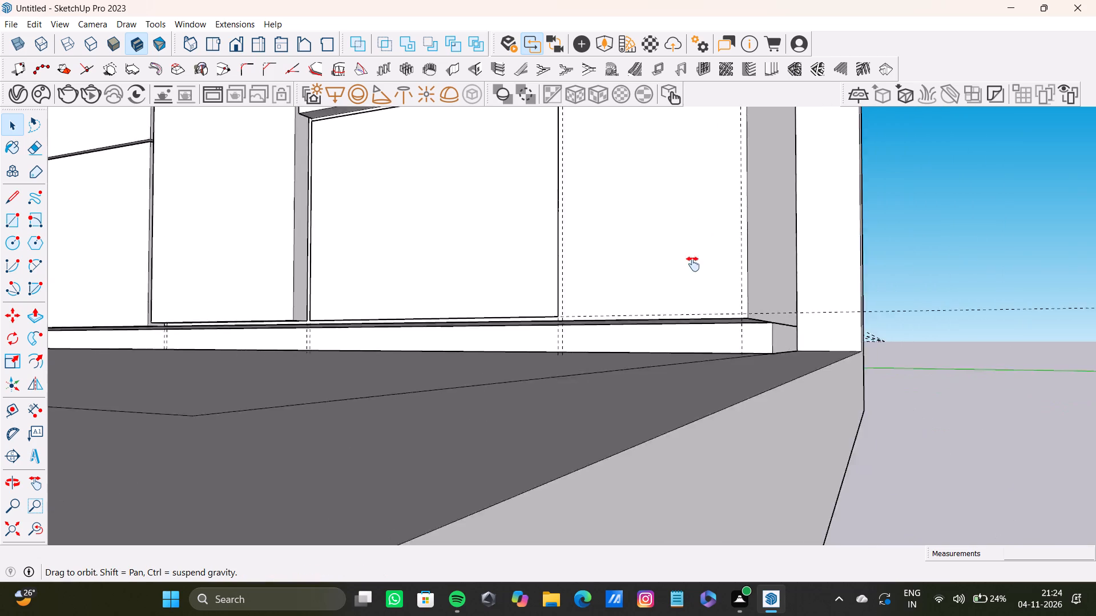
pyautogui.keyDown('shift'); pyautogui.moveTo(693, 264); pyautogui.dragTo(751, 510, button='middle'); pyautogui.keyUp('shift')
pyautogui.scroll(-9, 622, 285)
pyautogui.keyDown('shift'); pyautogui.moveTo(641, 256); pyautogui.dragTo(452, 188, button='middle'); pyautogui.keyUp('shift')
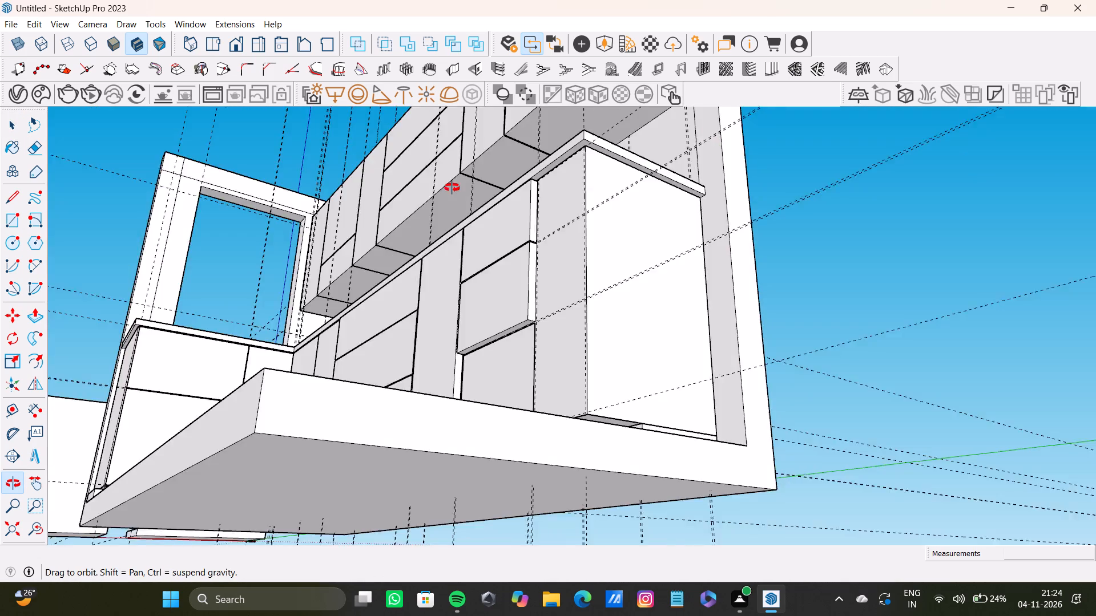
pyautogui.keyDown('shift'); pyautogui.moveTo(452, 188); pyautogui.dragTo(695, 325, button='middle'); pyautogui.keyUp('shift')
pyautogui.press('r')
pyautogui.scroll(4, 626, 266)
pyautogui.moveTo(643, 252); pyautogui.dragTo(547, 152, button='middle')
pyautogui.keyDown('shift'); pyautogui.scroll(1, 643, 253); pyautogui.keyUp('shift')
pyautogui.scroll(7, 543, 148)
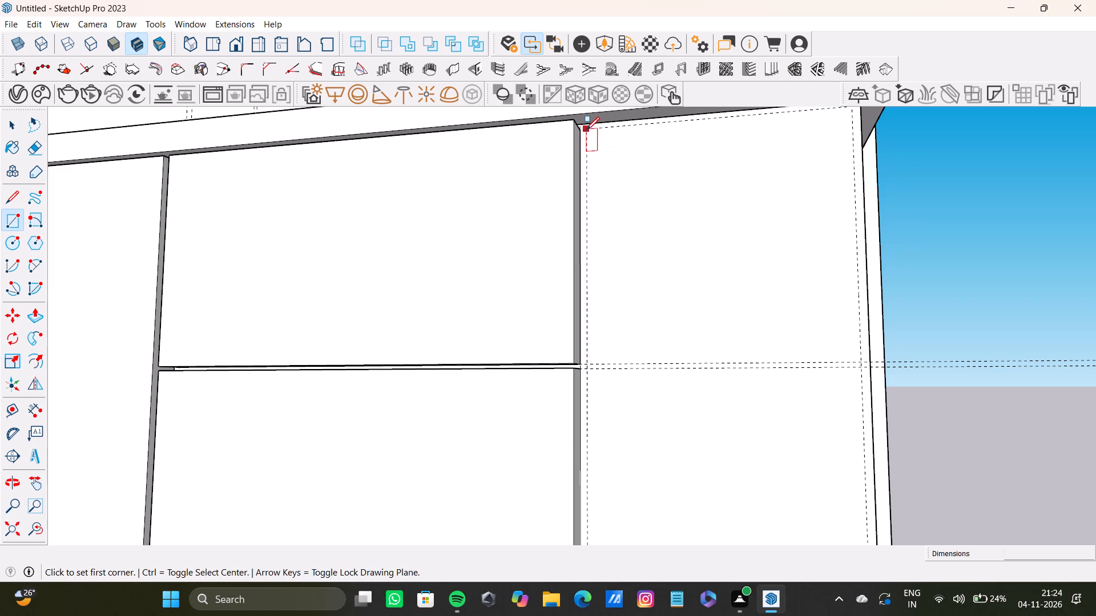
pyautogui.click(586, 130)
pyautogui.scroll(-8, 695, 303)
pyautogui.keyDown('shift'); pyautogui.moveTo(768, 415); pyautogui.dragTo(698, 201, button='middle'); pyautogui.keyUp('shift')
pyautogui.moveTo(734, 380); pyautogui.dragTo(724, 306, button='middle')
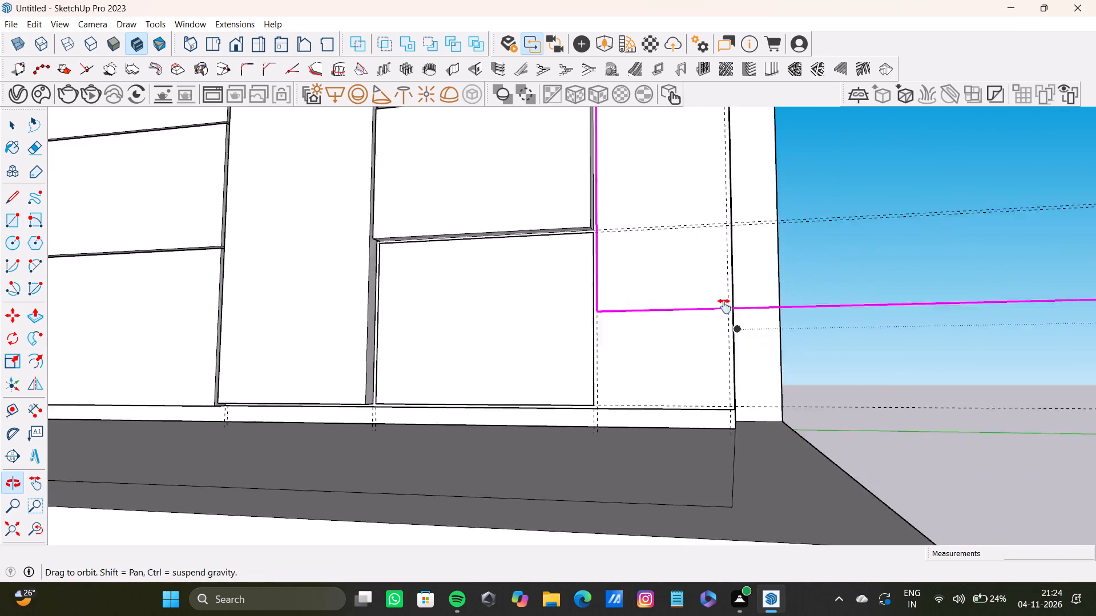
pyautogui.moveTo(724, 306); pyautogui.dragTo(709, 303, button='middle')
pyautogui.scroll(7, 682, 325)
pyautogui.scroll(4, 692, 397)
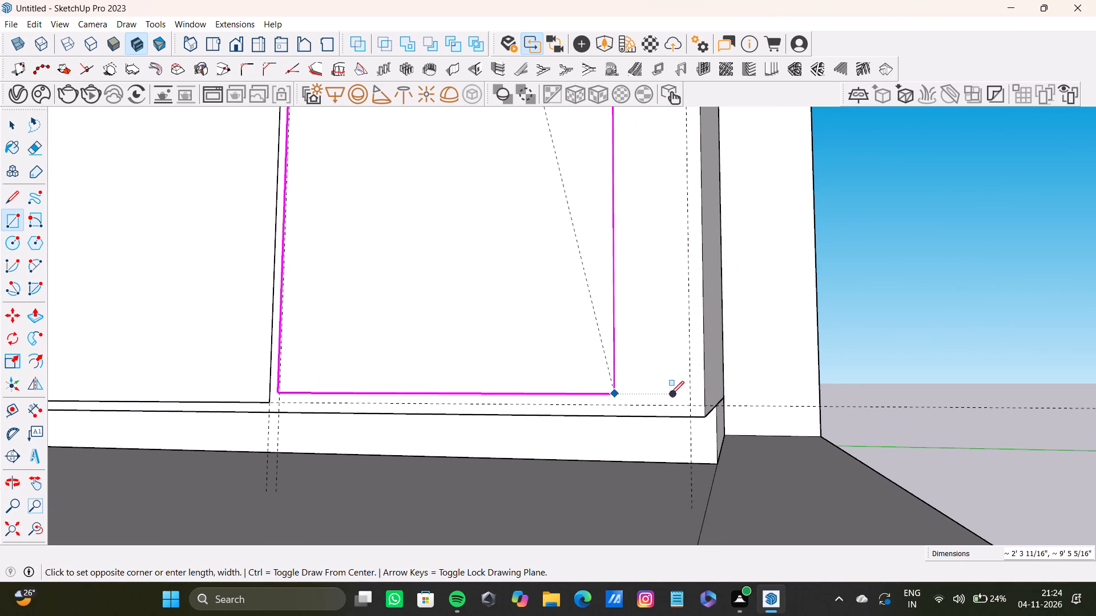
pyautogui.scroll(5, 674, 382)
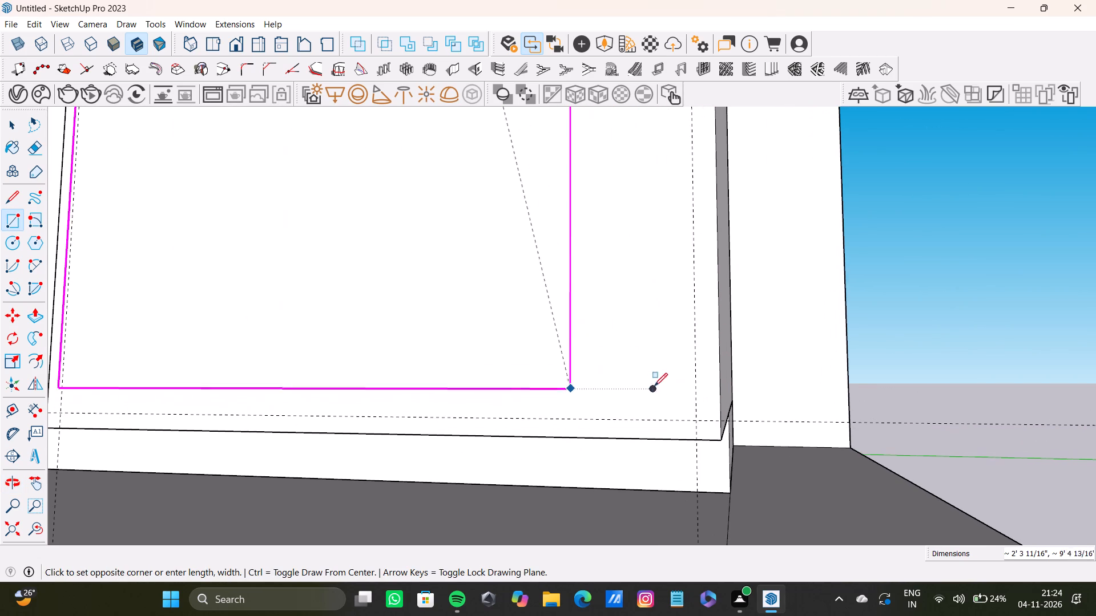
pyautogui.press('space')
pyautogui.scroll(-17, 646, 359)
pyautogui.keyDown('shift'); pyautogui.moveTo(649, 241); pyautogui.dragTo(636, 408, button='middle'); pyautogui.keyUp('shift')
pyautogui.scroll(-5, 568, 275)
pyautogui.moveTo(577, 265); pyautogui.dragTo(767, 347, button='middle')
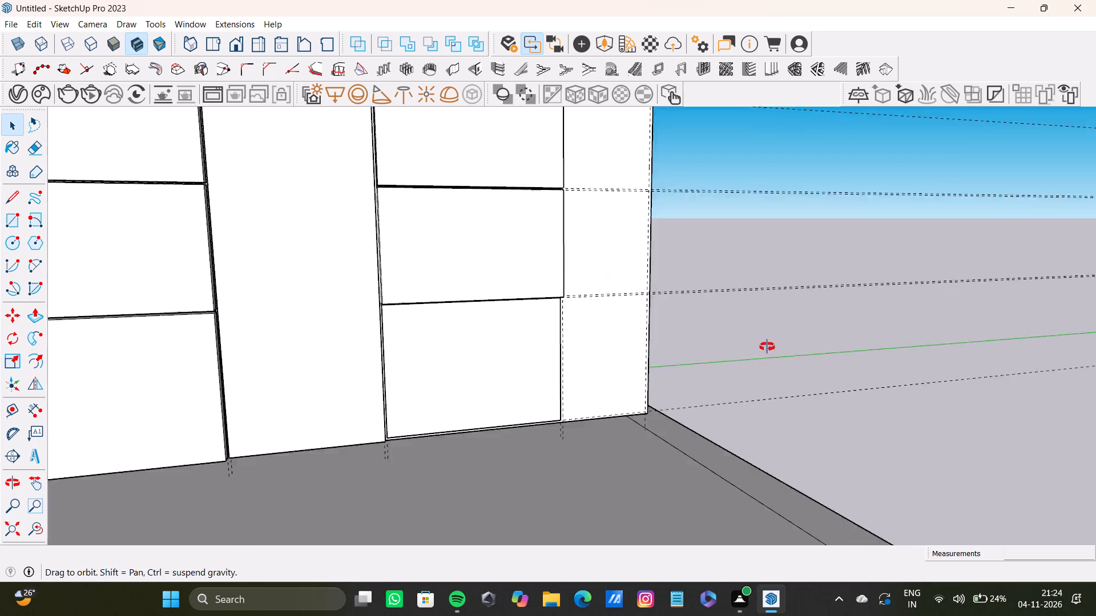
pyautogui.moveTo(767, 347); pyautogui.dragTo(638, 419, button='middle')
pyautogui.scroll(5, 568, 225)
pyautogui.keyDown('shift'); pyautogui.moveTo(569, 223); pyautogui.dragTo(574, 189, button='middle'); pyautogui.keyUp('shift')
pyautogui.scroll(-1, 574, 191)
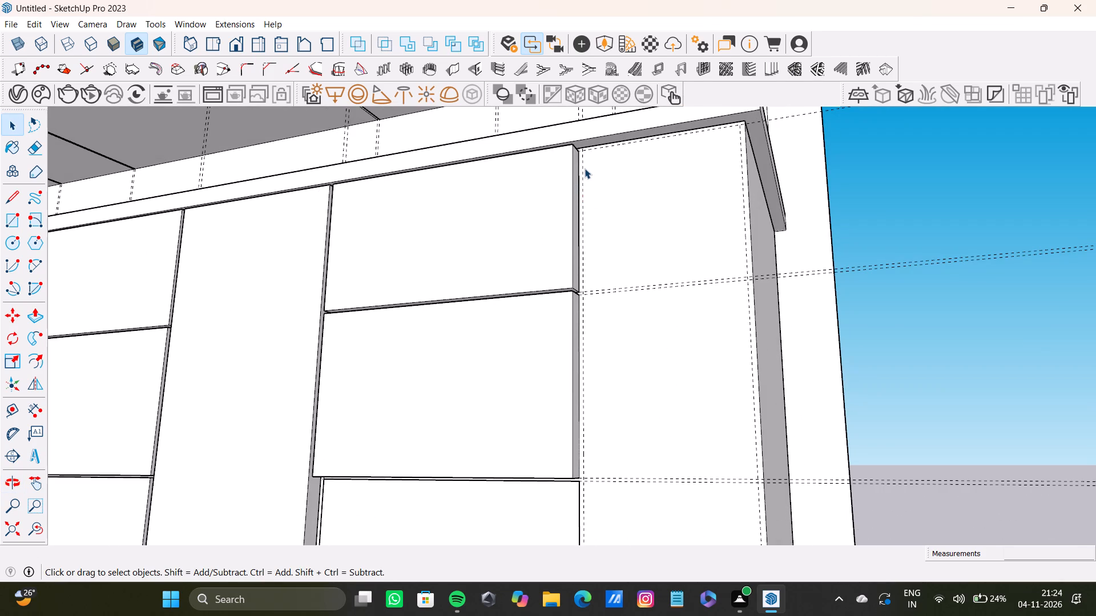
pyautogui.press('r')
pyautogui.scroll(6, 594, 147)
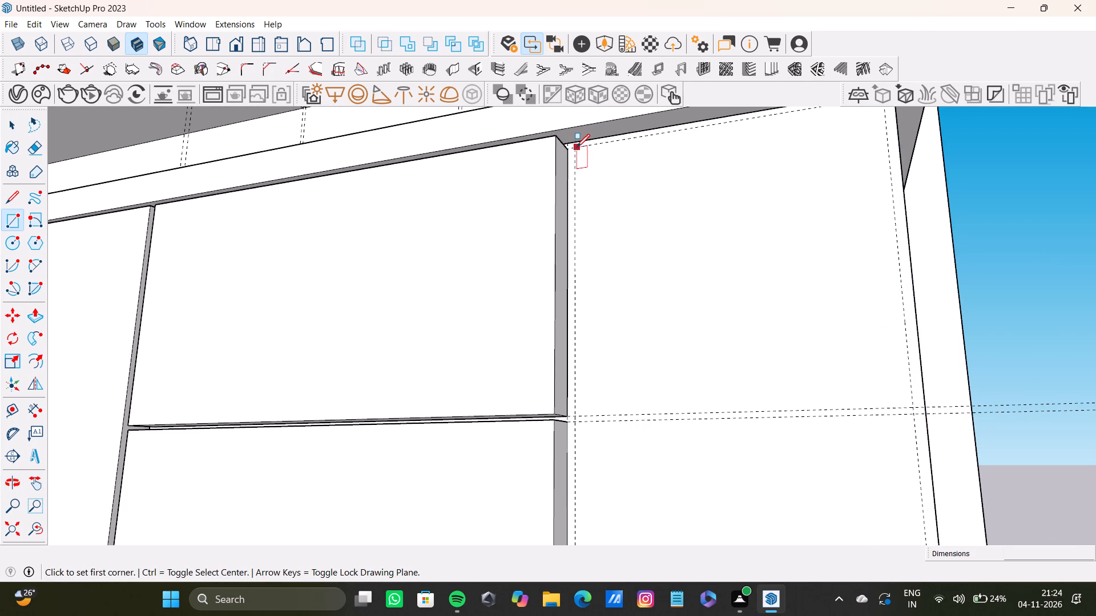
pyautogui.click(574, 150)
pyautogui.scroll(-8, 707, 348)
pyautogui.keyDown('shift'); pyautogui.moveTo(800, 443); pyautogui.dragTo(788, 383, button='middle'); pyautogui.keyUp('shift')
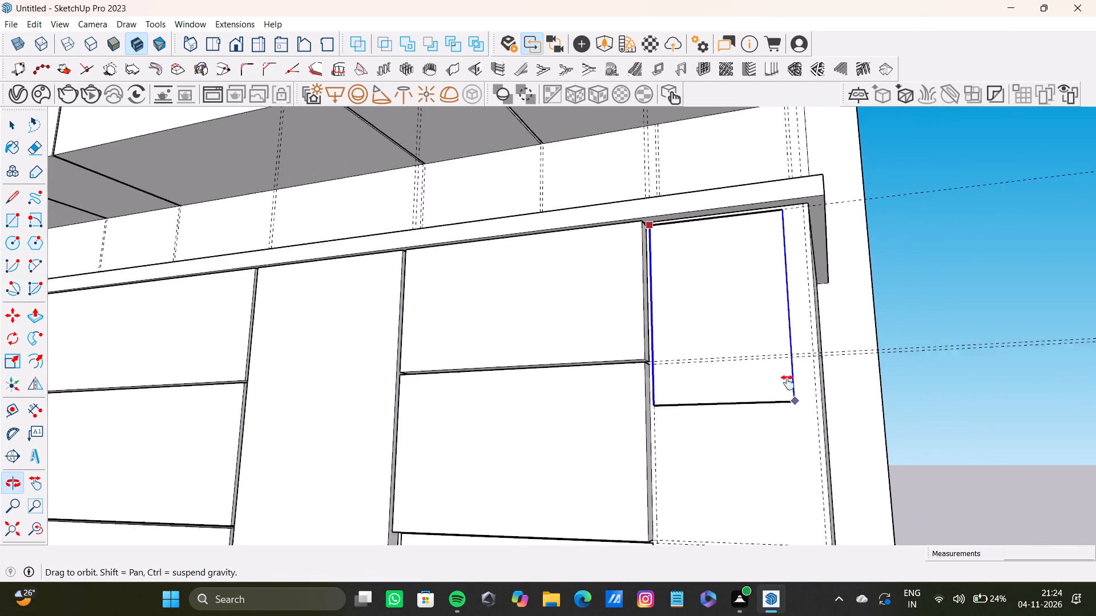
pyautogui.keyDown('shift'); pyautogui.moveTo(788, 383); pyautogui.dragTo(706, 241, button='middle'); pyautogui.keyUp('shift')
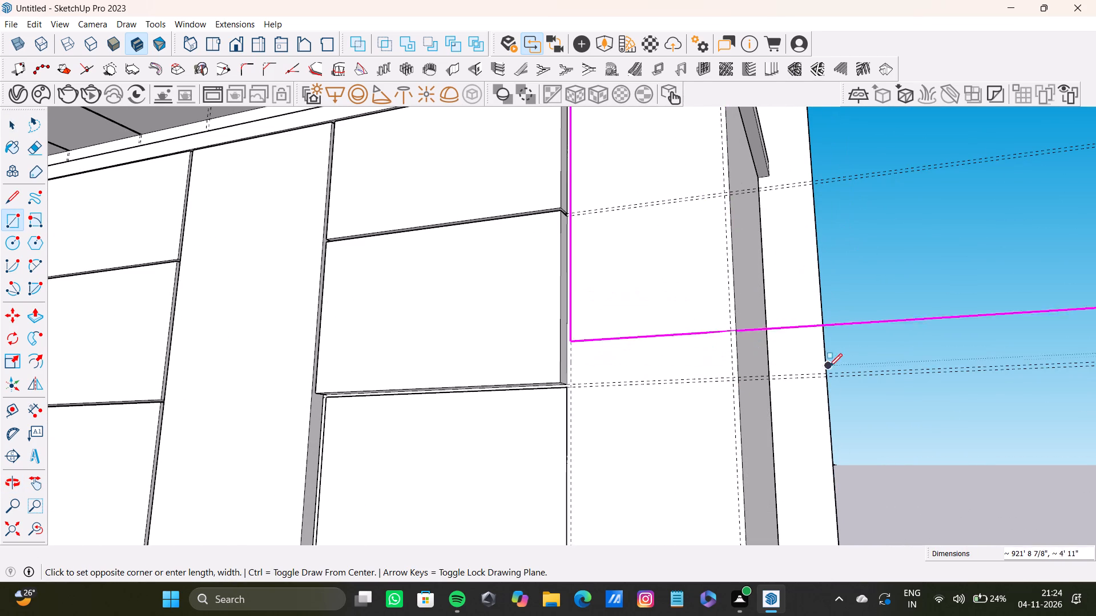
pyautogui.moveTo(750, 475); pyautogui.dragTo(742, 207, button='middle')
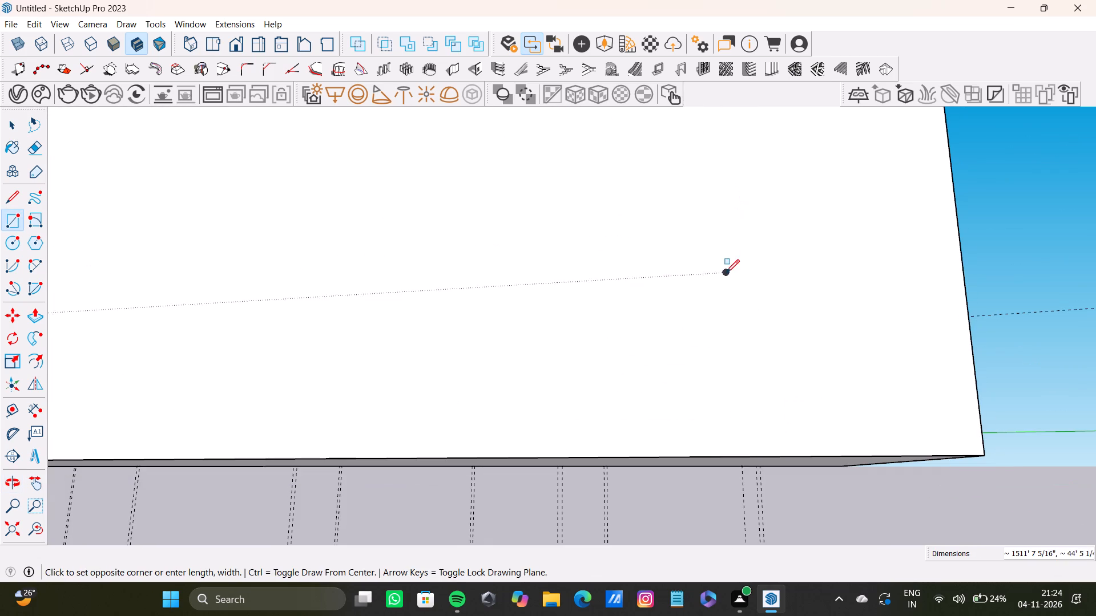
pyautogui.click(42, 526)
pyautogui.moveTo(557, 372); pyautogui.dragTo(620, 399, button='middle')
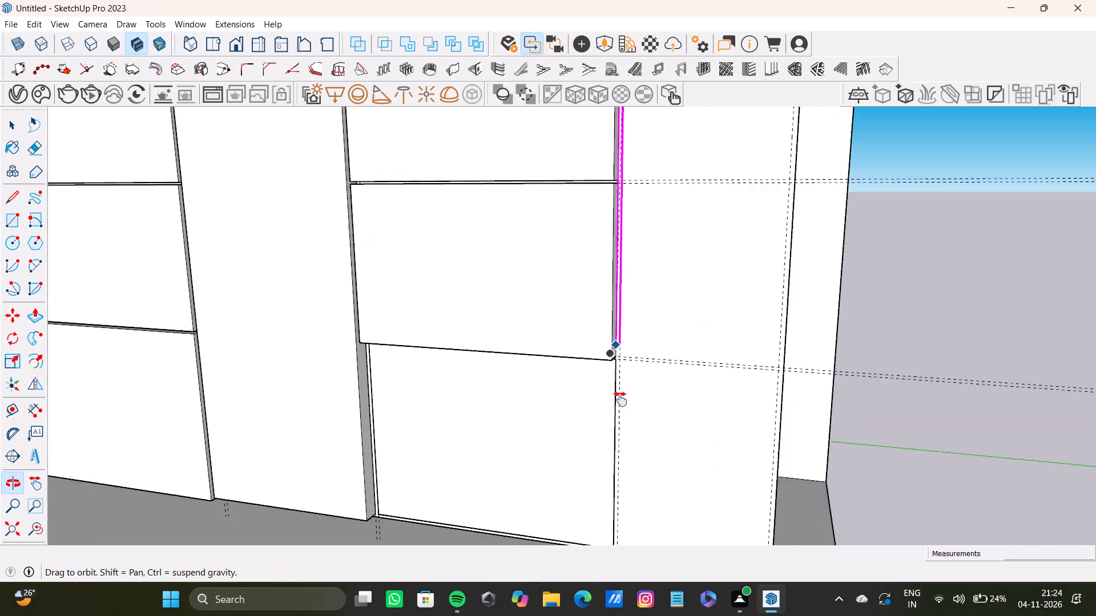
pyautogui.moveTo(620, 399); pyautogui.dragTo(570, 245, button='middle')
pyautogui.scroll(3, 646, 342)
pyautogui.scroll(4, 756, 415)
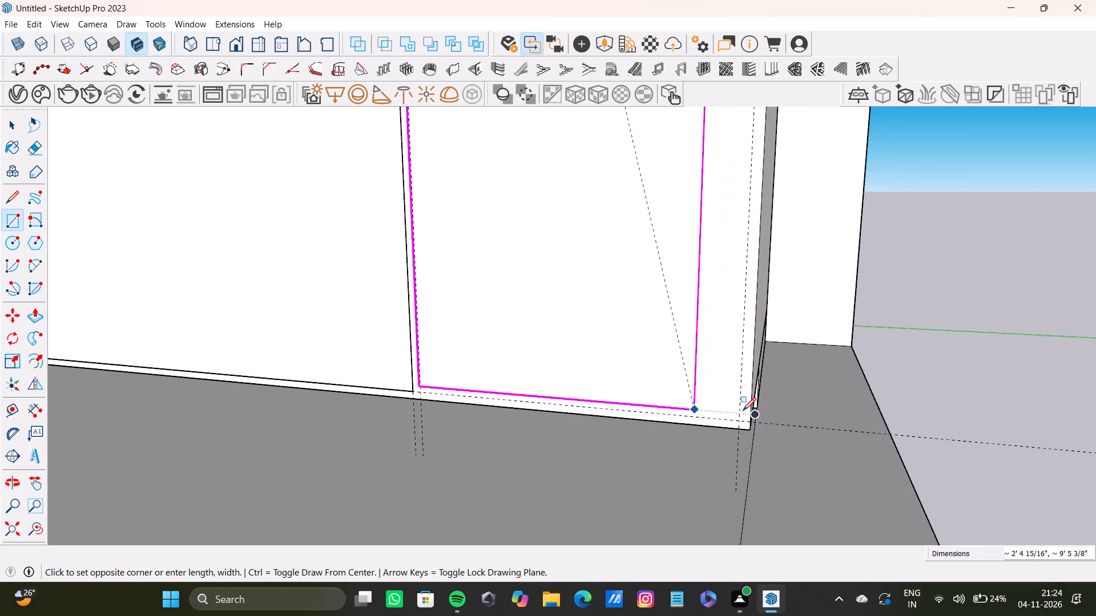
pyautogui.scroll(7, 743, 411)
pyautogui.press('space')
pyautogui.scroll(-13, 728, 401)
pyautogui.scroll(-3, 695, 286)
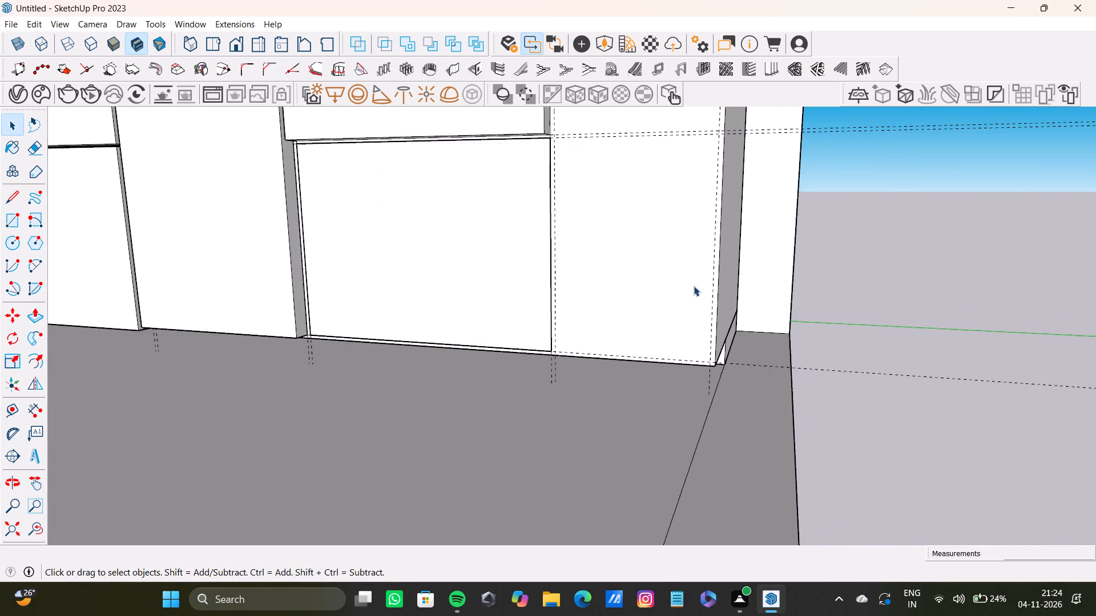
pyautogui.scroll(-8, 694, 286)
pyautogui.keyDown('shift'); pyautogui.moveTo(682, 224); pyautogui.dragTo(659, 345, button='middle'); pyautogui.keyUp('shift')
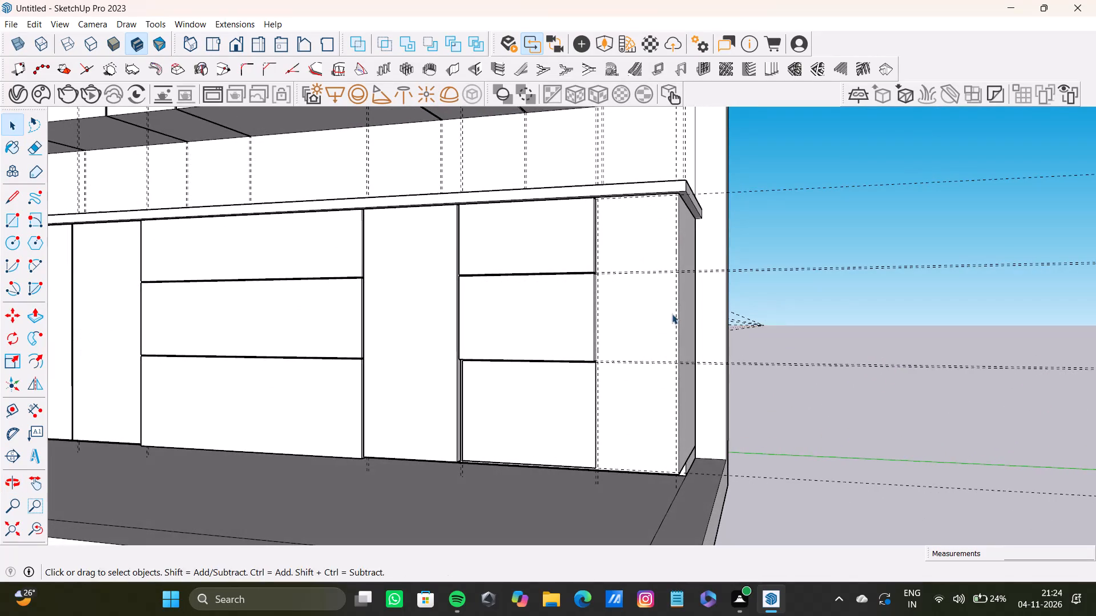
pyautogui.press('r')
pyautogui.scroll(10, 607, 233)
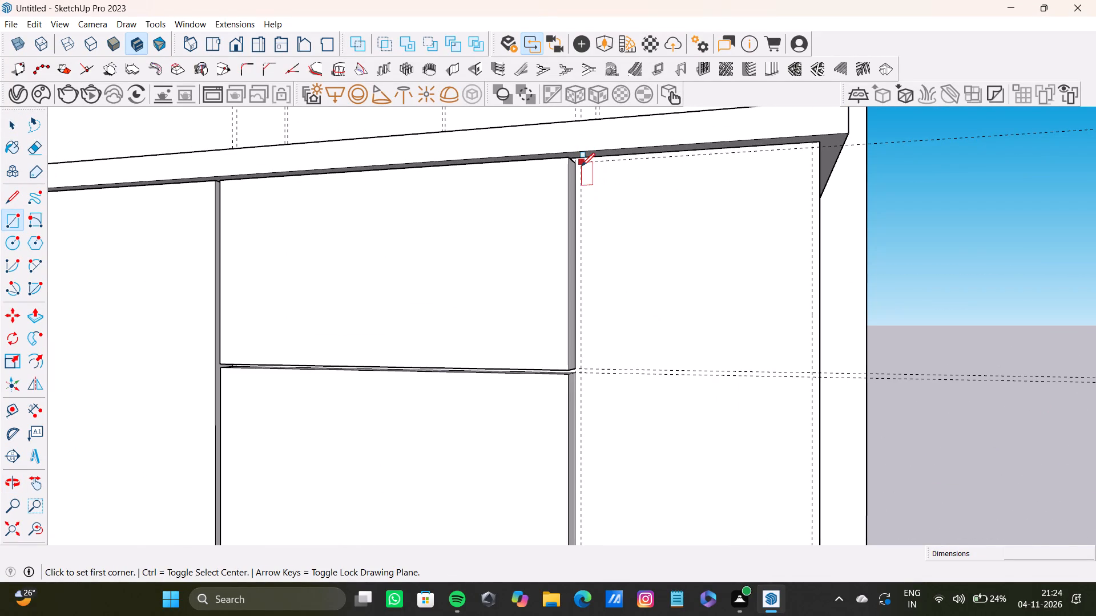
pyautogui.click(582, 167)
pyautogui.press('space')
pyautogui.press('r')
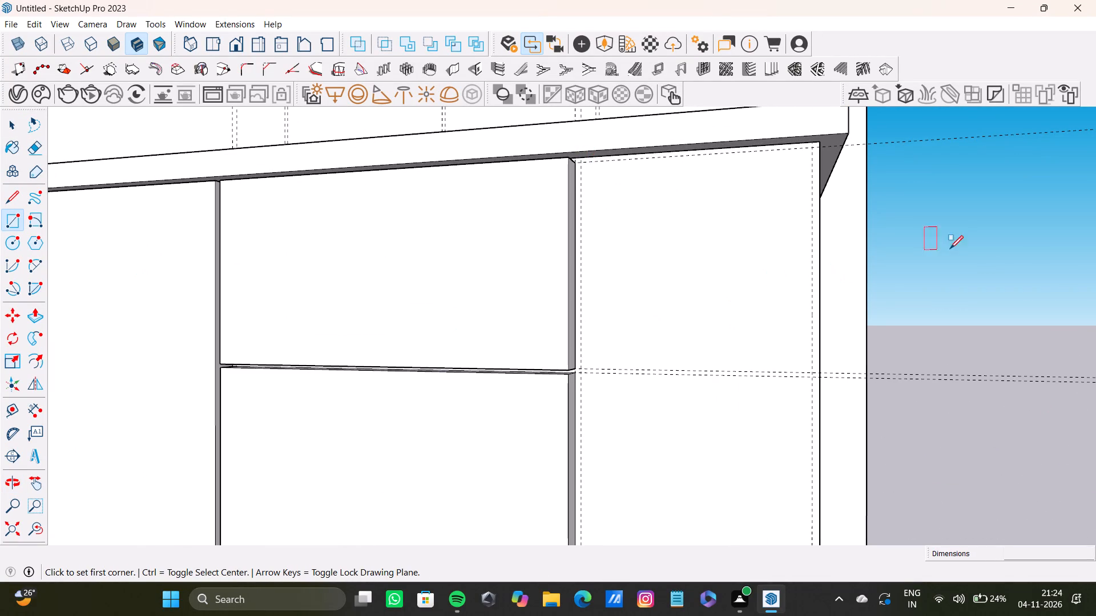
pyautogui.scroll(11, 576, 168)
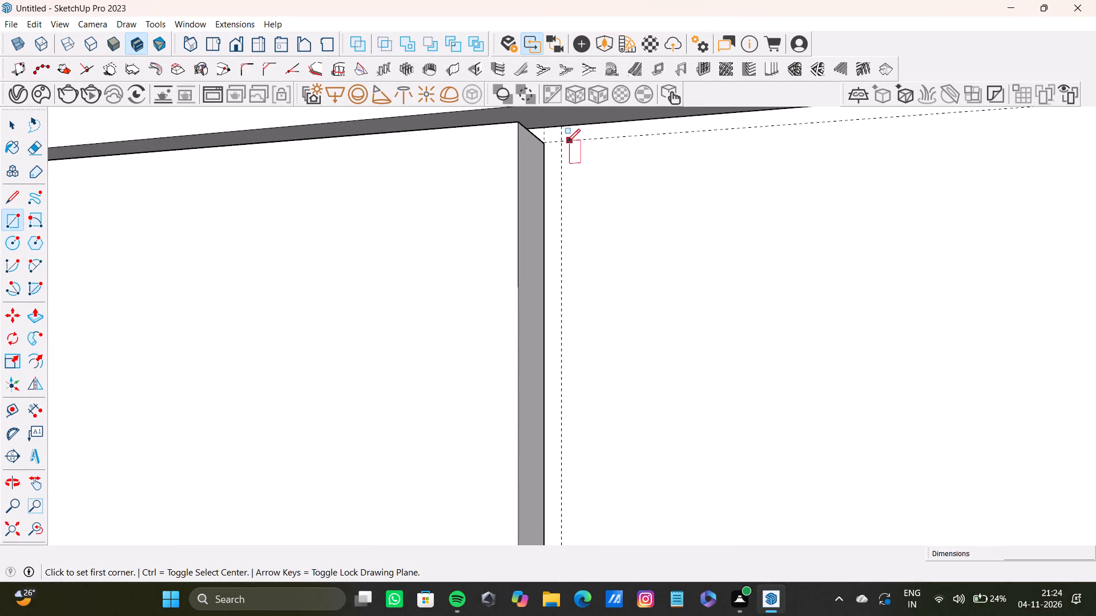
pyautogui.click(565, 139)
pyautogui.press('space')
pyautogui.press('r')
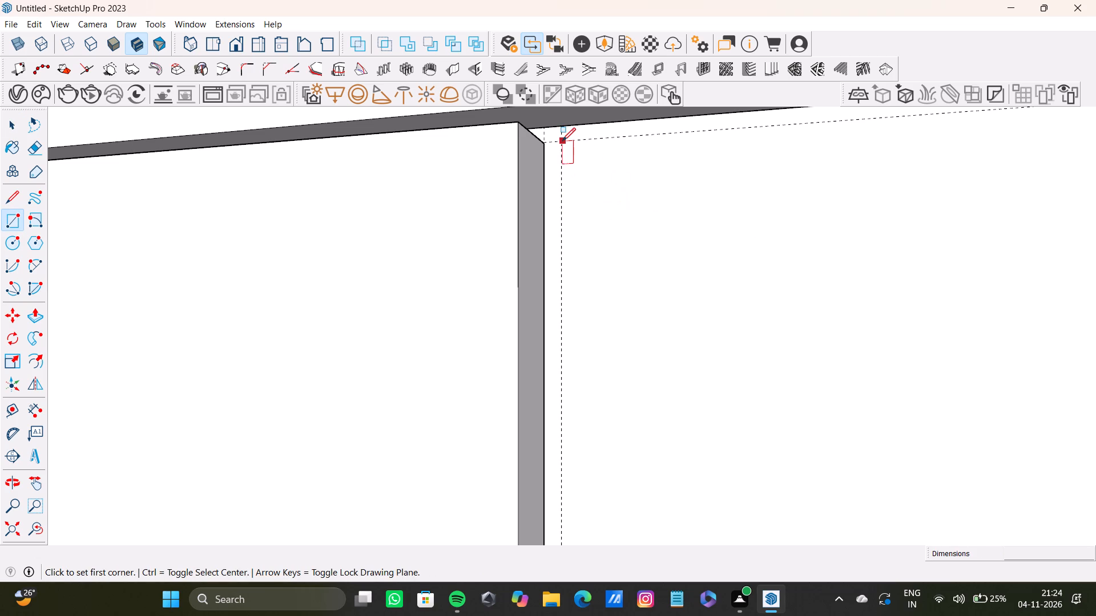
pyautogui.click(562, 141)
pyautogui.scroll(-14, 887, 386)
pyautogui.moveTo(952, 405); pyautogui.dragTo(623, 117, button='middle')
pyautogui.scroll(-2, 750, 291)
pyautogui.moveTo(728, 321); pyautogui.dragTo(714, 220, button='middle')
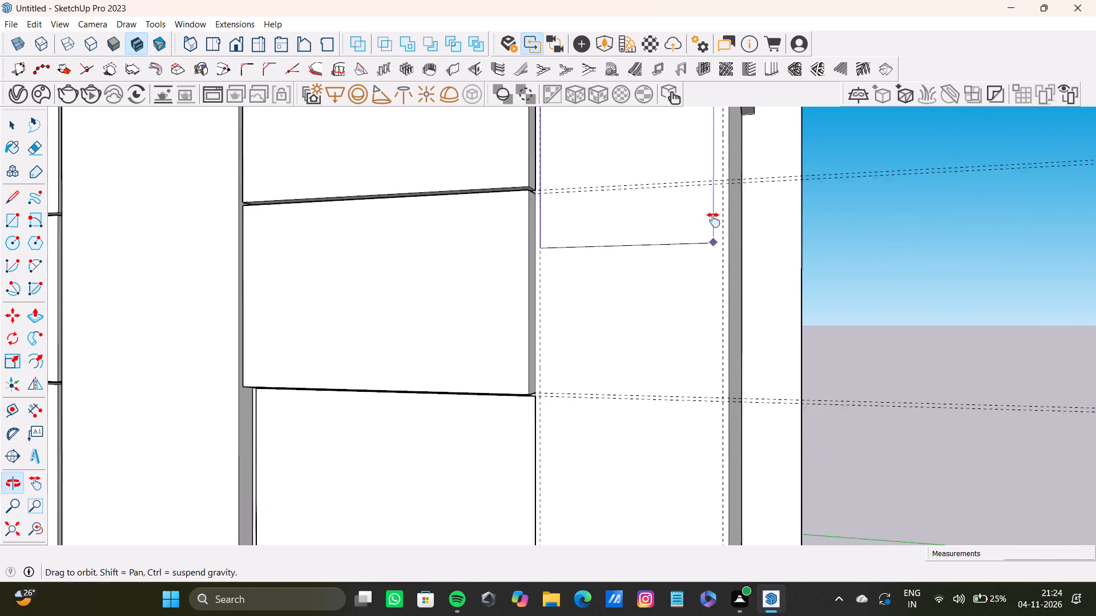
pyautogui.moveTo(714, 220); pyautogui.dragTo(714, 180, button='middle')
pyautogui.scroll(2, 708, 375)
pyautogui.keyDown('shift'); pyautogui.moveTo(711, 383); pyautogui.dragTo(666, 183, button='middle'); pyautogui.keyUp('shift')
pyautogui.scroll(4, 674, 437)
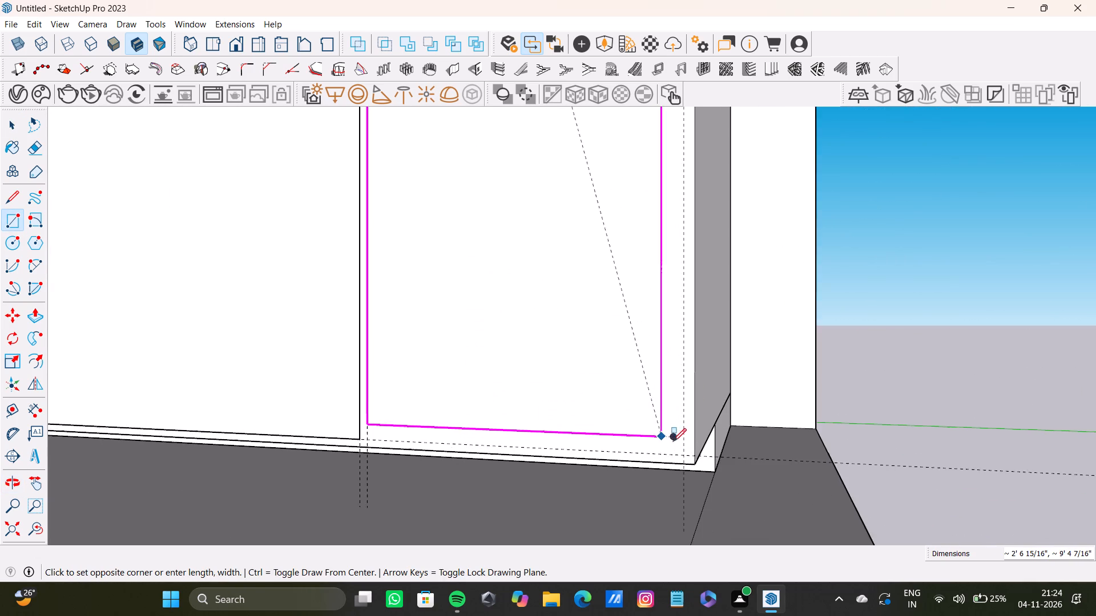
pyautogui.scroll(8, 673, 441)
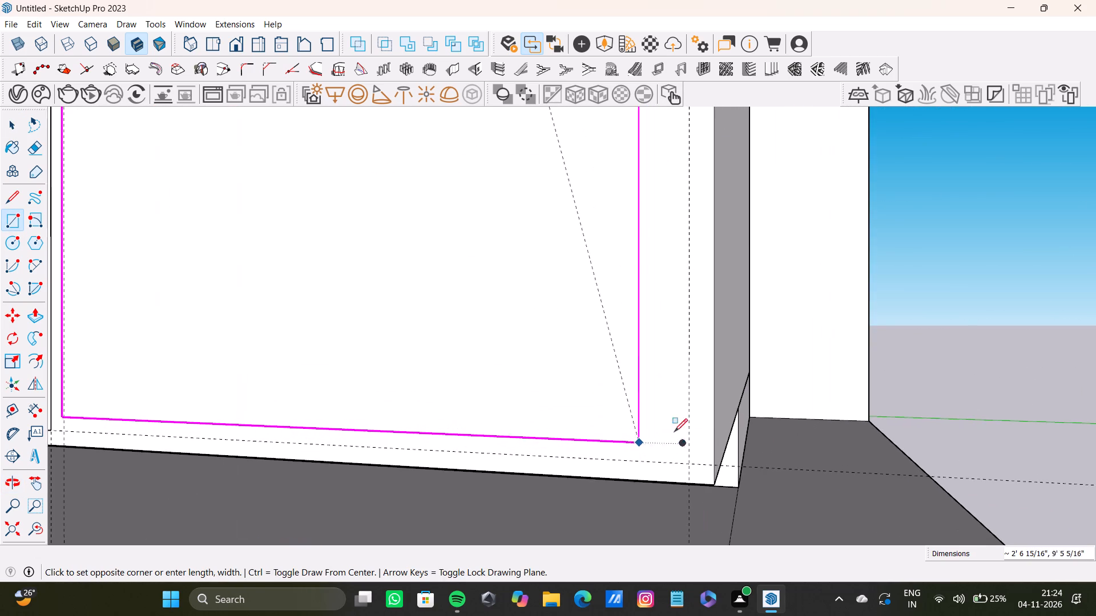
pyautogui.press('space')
# Pull the bottom drawer front of the long run's second stack outward about 3 13/16".
pyautogui.scroll(-16, 628, 354)
pyautogui.keyDown('shift'); pyautogui.moveTo(631, 309); pyautogui.dragTo(735, 449, button='middle'); pyautogui.keyUp('shift')
pyautogui.scroll(4, 551, 412)
pyautogui.moveTo(561, 400); pyautogui.dragTo(495, 437, button='middle')
pyautogui.press('space')
pyautogui.click(498, 325)
pyautogui.press('p')
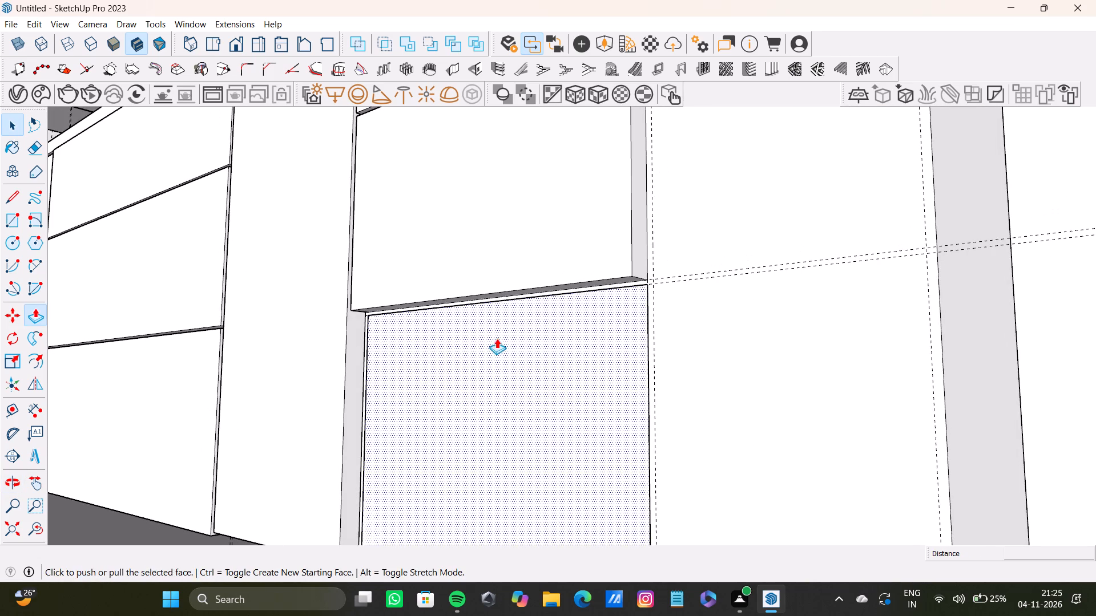
pyautogui.moveTo(498, 337); pyautogui.dragTo(504, 261)
# Examine the long run's door and drawer fronts and its end bay from several angles.
pyautogui.scroll(-9, 519, 281)
pyautogui.moveTo(520, 283); pyautogui.dragTo(652, 314, button='middle')
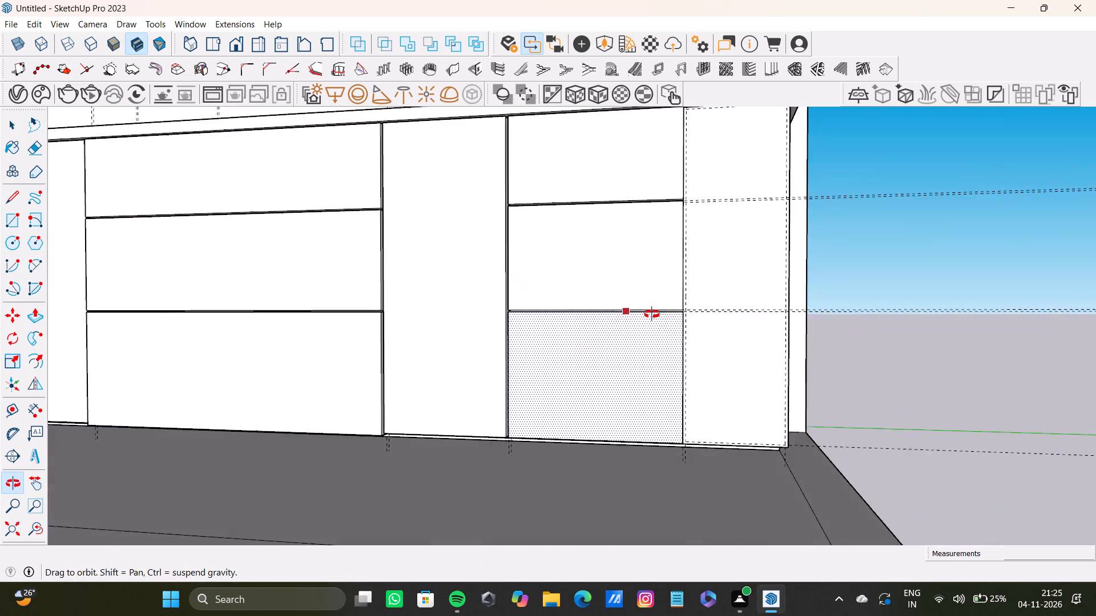
pyautogui.moveTo(652, 314); pyautogui.dragTo(558, 359, button='middle')
pyautogui.scroll(-1, 617, 298)
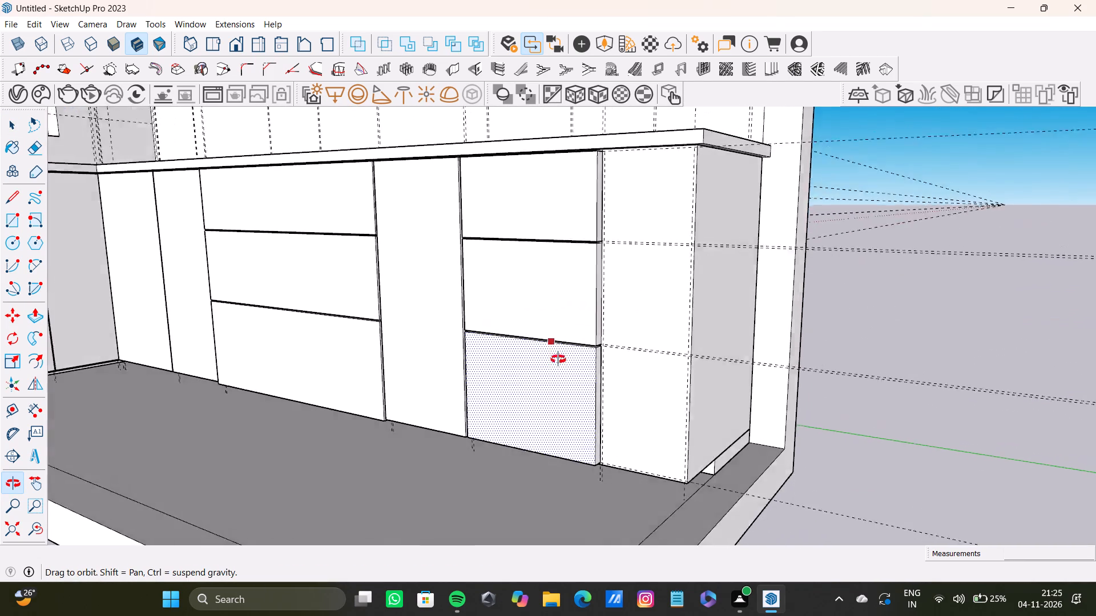
pyautogui.moveTo(558, 359); pyautogui.dragTo(590, 347, button='middle')
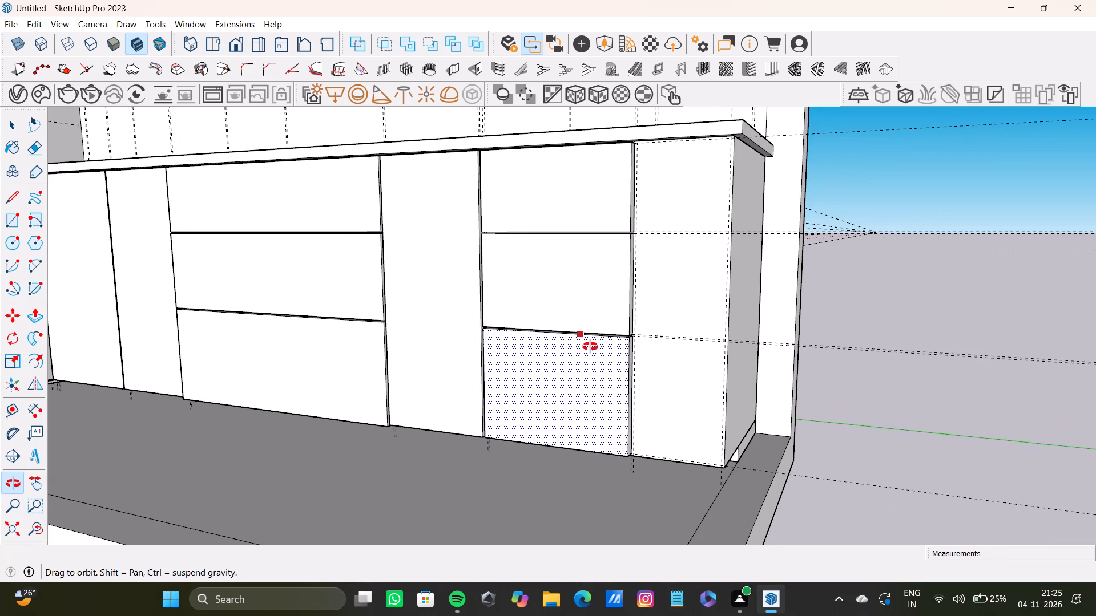
pyautogui.moveTo(590, 347); pyautogui.dragTo(748, 380, button='middle')
pyautogui.scroll(-7, 62, 271)
pyautogui.scroll(1, 149, 287)
pyautogui.moveTo(149, 287); pyautogui.dragTo(584, 366, button='middle')
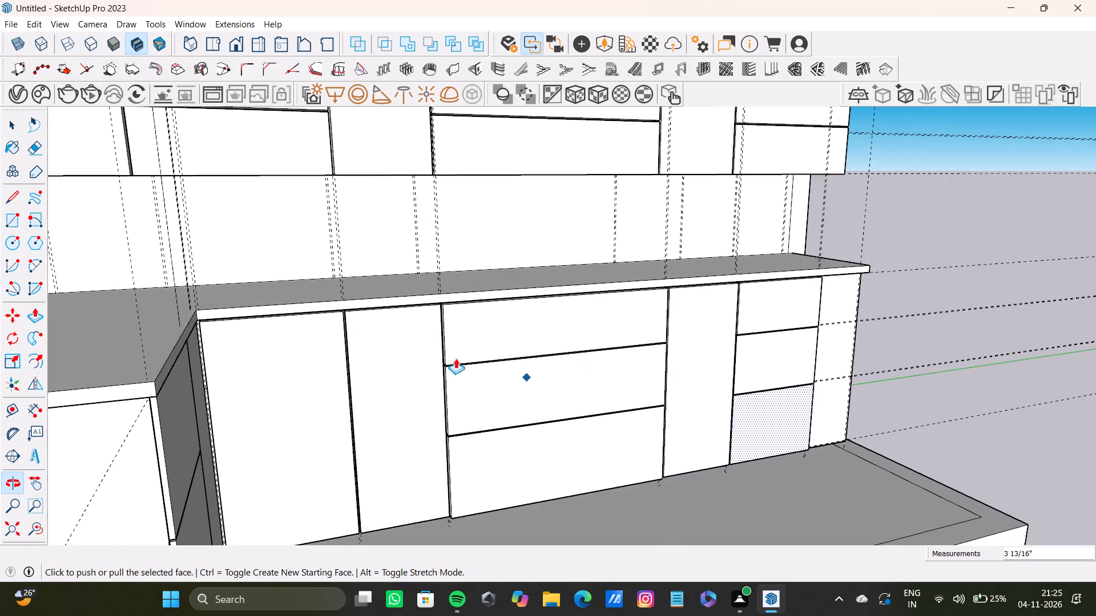
pyautogui.scroll(10, 337, 356)
pyautogui.moveTo(474, 307); pyautogui.dragTo(679, 409, button='middle')
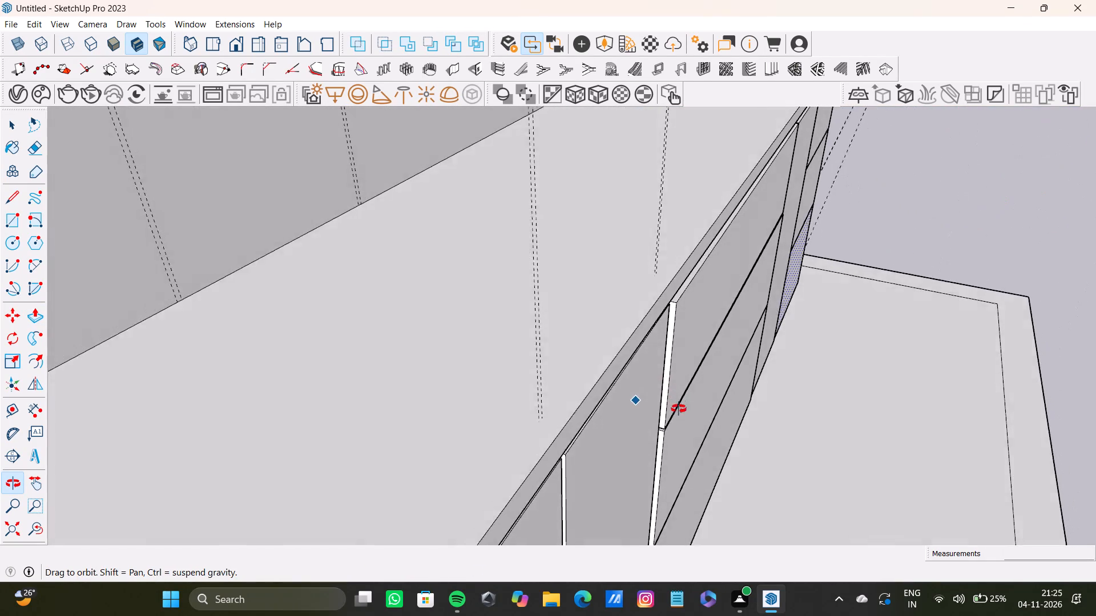
pyautogui.moveTo(679, 409); pyautogui.dragTo(124, 304, button='middle')
pyautogui.scroll(-12, 332, 325)
pyautogui.keyDown('shift'); pyautogui.moveTo(348, 331); pyautogui.dragTo(279, 198, button='middle'); pyautogui.keyUp('shift')
pyautogui.keyDown('shift'); pyautogui.scroll(1, 474, 232); pyautogui.keyUp('shift')
pyautogui.keyDown('shift'); pyautogui.moveTo(474, 232); pyautogui.dragTo(511, 322, button='middle'); pyautogui.keyUp('shift')
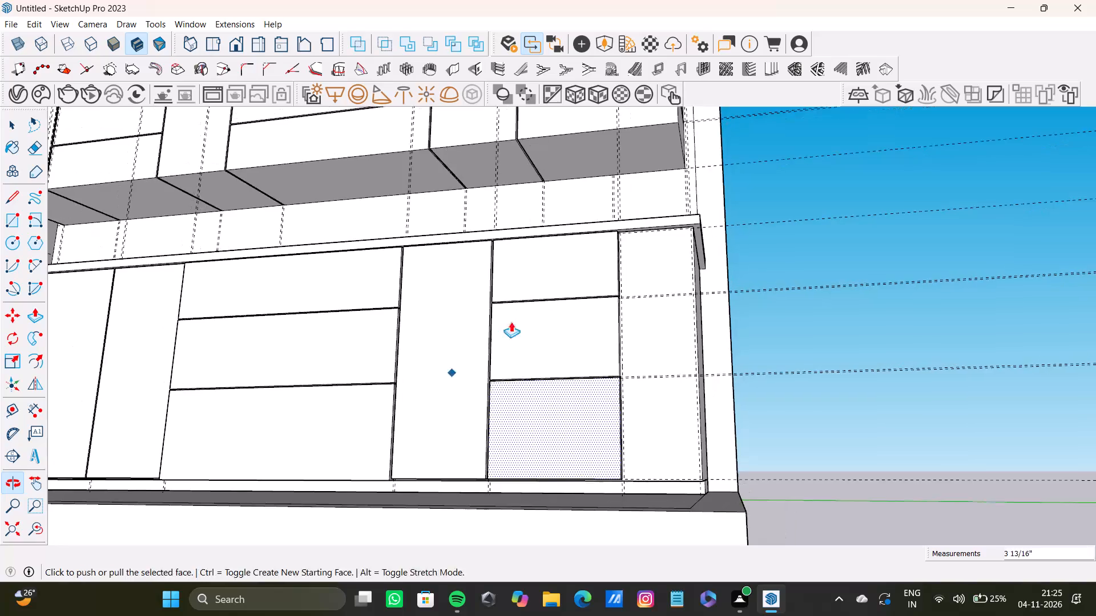
pyautogui.keyDown('shift'); pyautogui.moveTo(511, 322); pyautogui.dragTo(507, 327, button='middle'); pyautogui.keyUp('shift')
# Draw the end bay's door front on the long run as a rectangle between the guides, starting at the upper inner guide intersection.
pyautogui.press('r')
pyautogui.scroll(13, 609, 263)
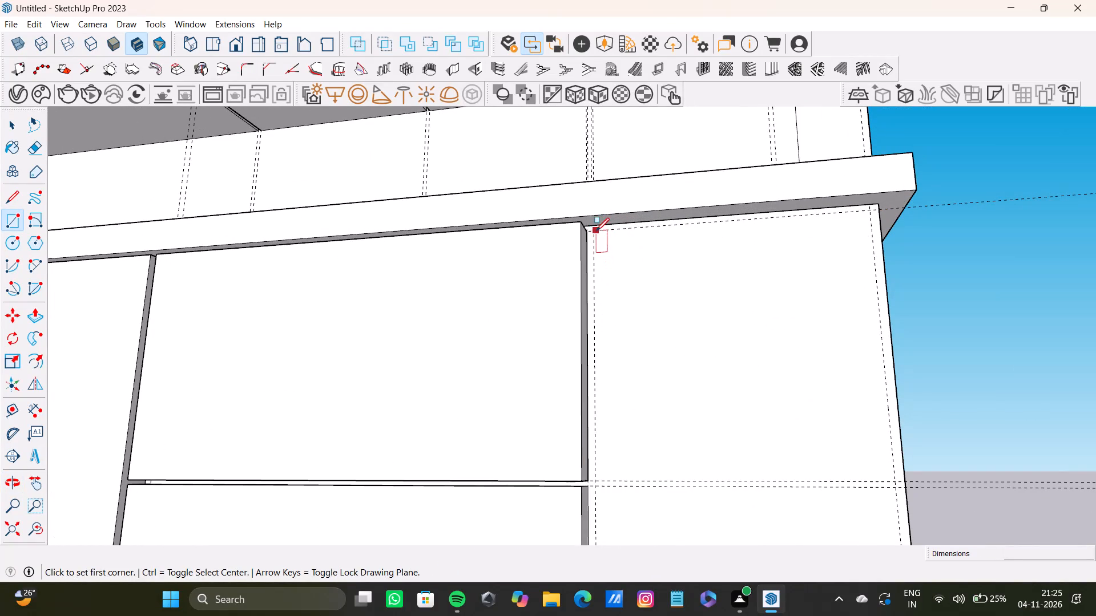
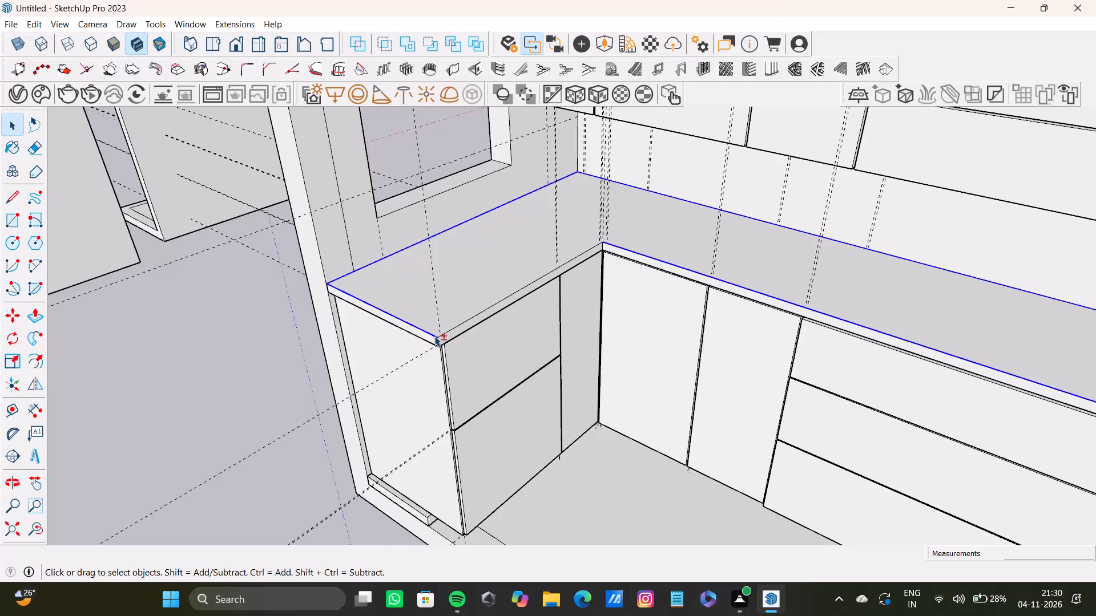
# Paint the L-shaped countertop's top, front edges and exposed end with the Carrera Marble material from the Stone collection.
pyautogui.doubleClick(437, 329)
pyautogui.doubleClick(445, 338)
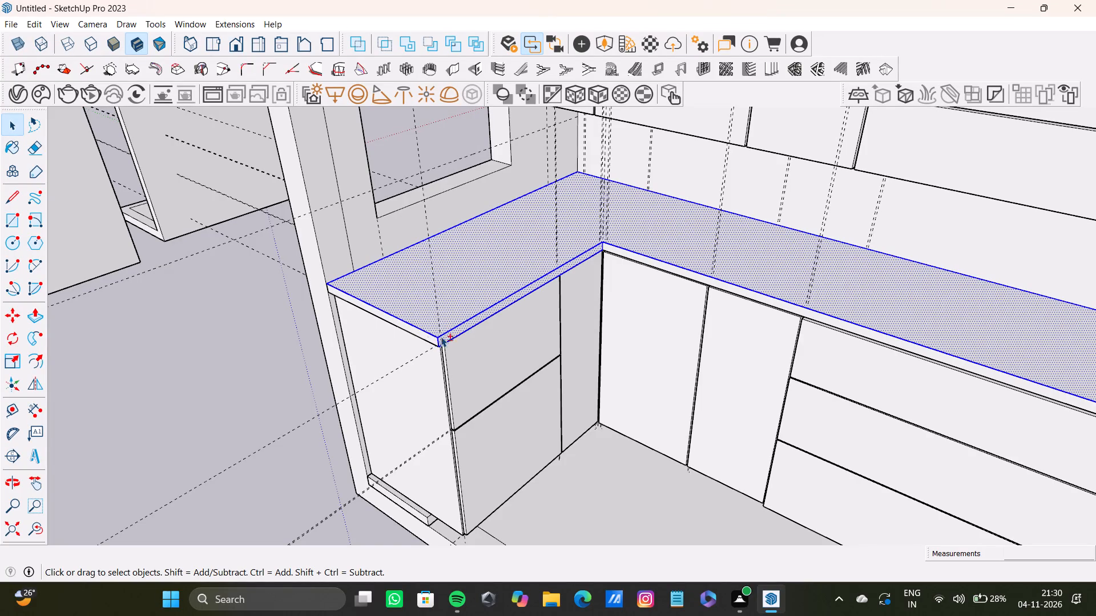
pyautogui.doubleClick(426, 336)
pyautogui.scroll(-1, 647, 317)
pyautogui.scroll(10, 663, 303)
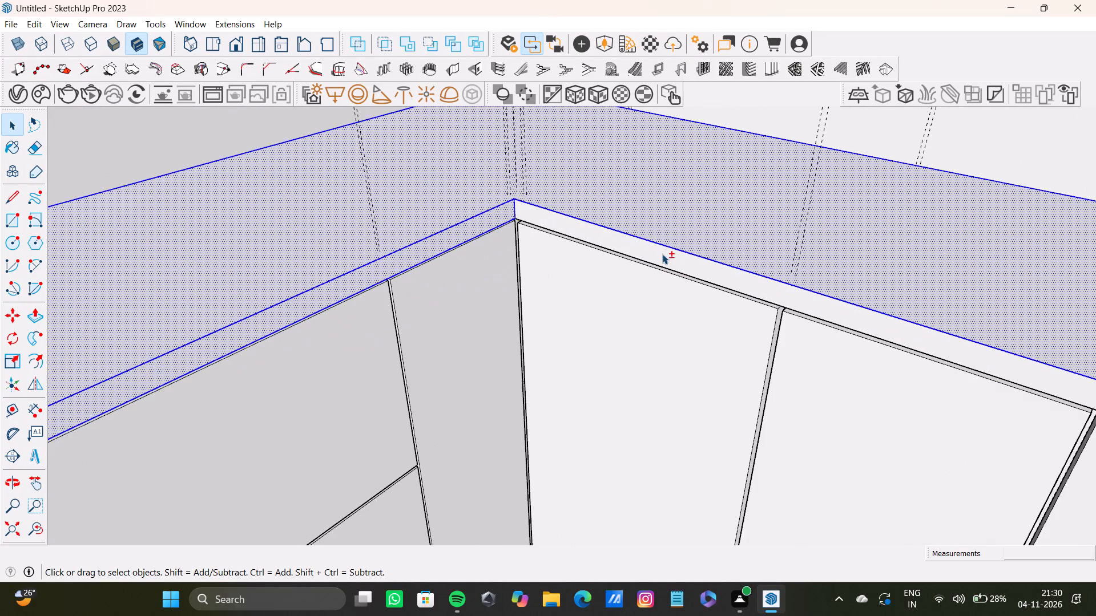
pyautogui.doubleClick(662, 254)
pyautogui.scroll(-19, 662, 255)
pyautogui.moveTo(719, 283); pyautogui.dragTo(474, 282, button='middle')
pyautogui.scroll(6, 752, 355)
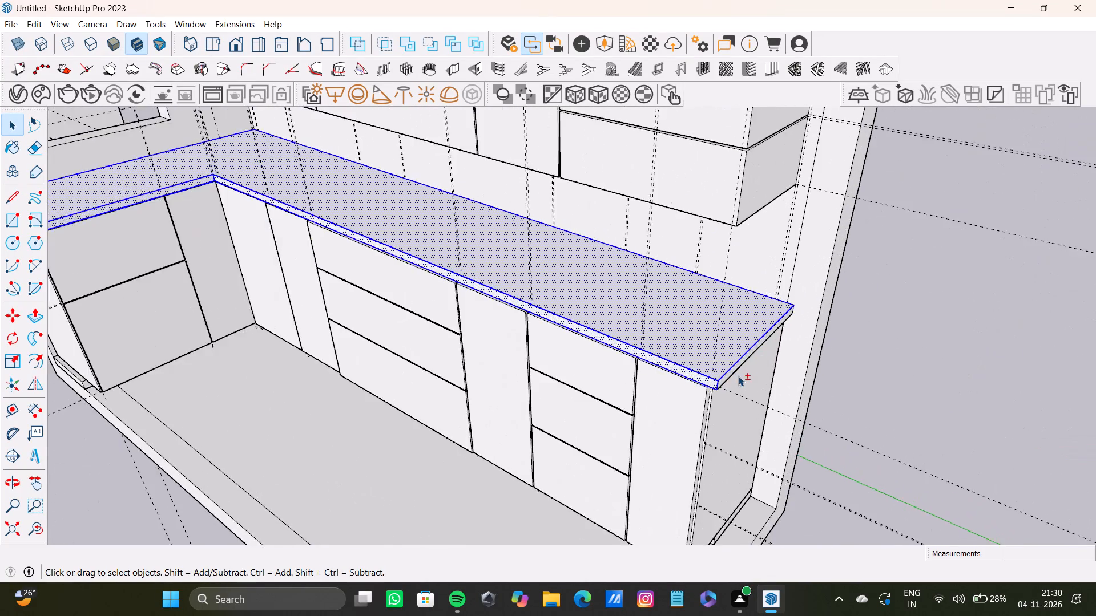
pyautogui.scroll(2, 738, 376)
pyautogui.moveTo(738, 376); pyautogui.dragTo(660, 367, button='middle')
pyautogui.scroll(7, 659, 366)
pyautogui.keyDown('shift'); pyautogui.doubleClick(626, 404); pyautogui.keyUp('shift')
pyautogui.keyDown('shift'); pyautogui.scroll(-8, 516, 323); pyautogui.keyUp('shift')
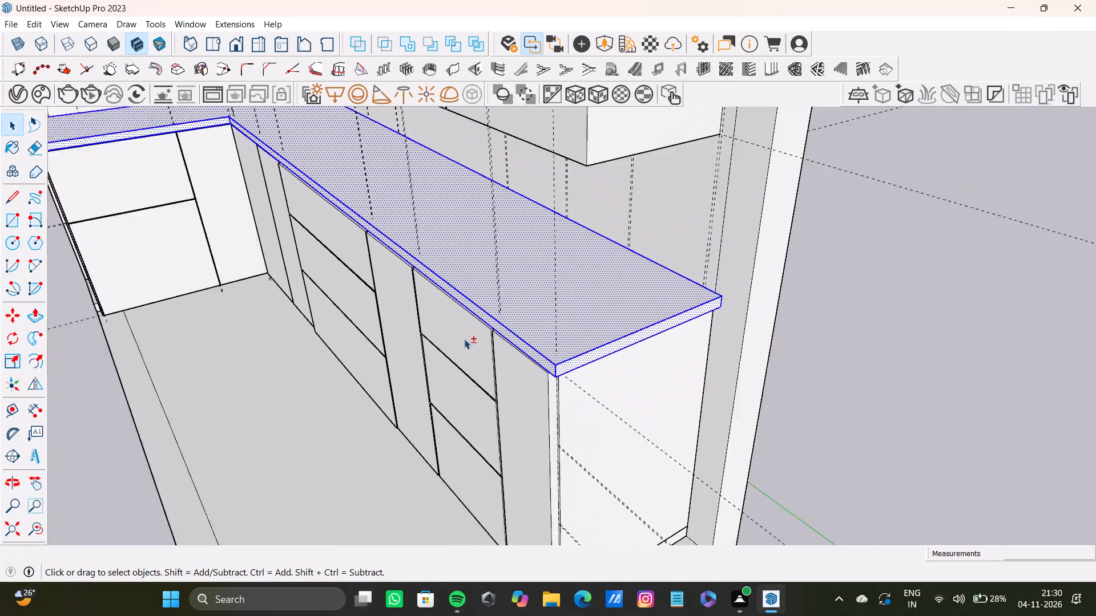
pyautogui.keyDown('shift'); pyautogui.scroll(-1, 464, 339); pyautogui.keyUp('shift')
pyautogui.keyDown('shift'); pyautogui.click(2, 154); pyautogui.keyUp('shift')
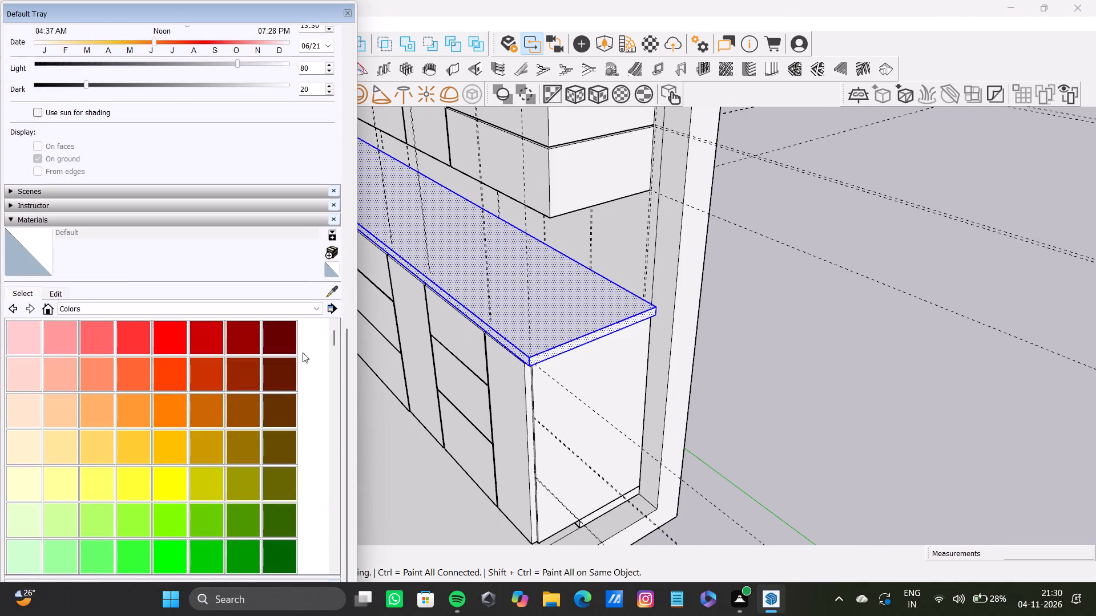
pyautogui.moveTo(346, 352); pyautogui.dragTo(343, 440)
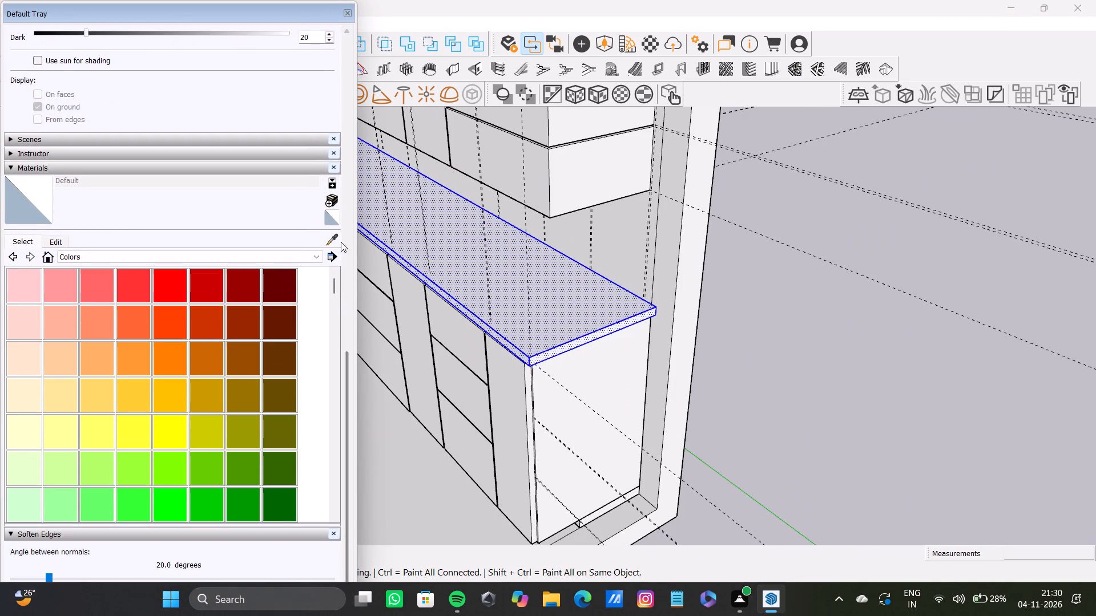
pyautogui.click(285, 264)
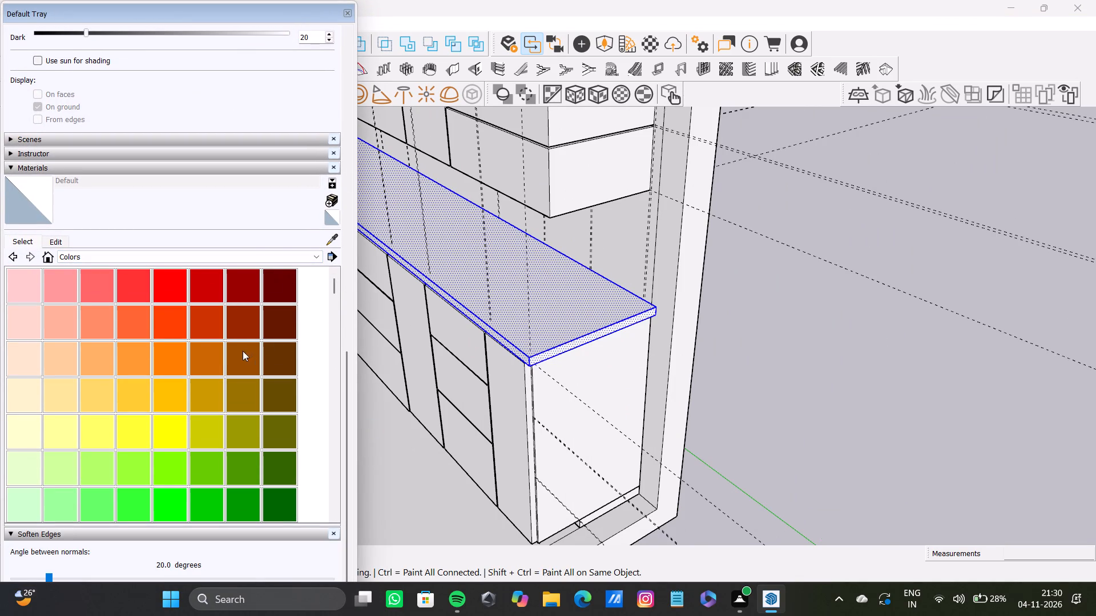
pyautogui.click(243, 258)
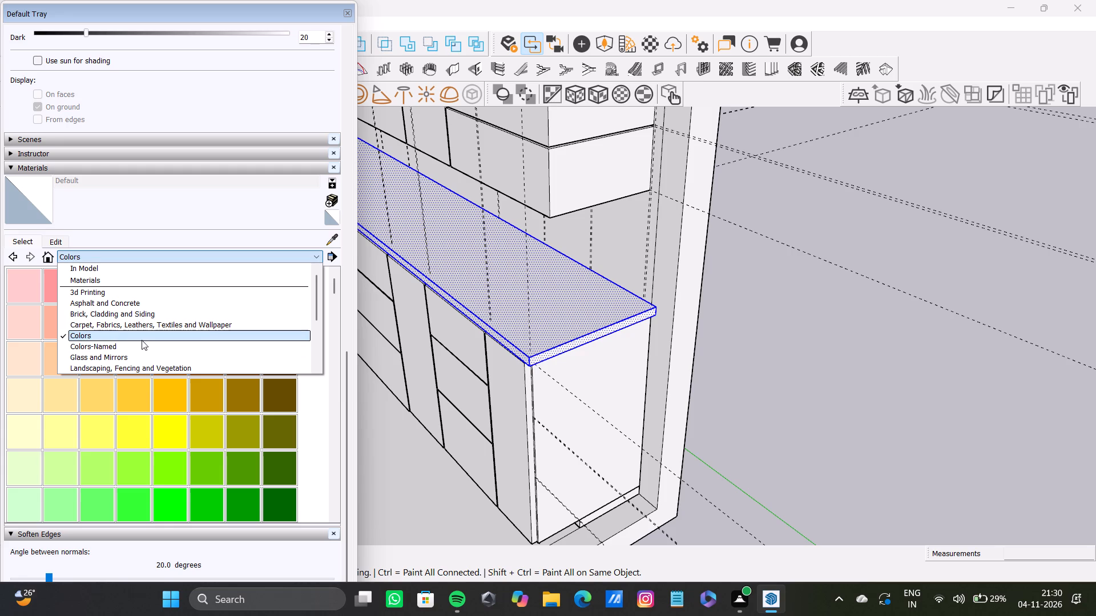
pyautogui.scroll(-6, 143, 325)
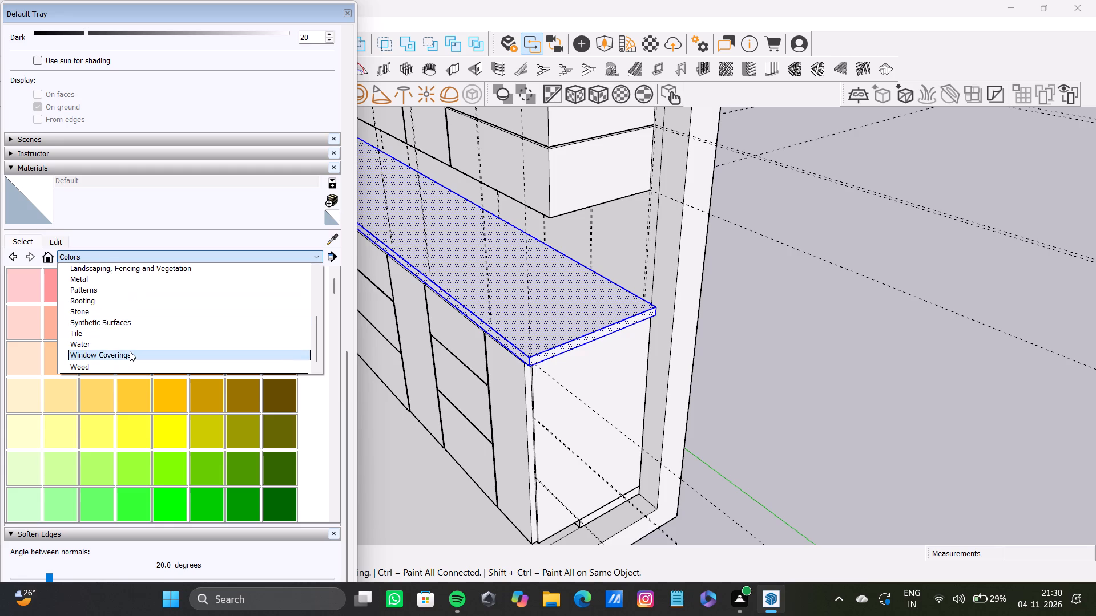
pyautogui.click(125, 308)
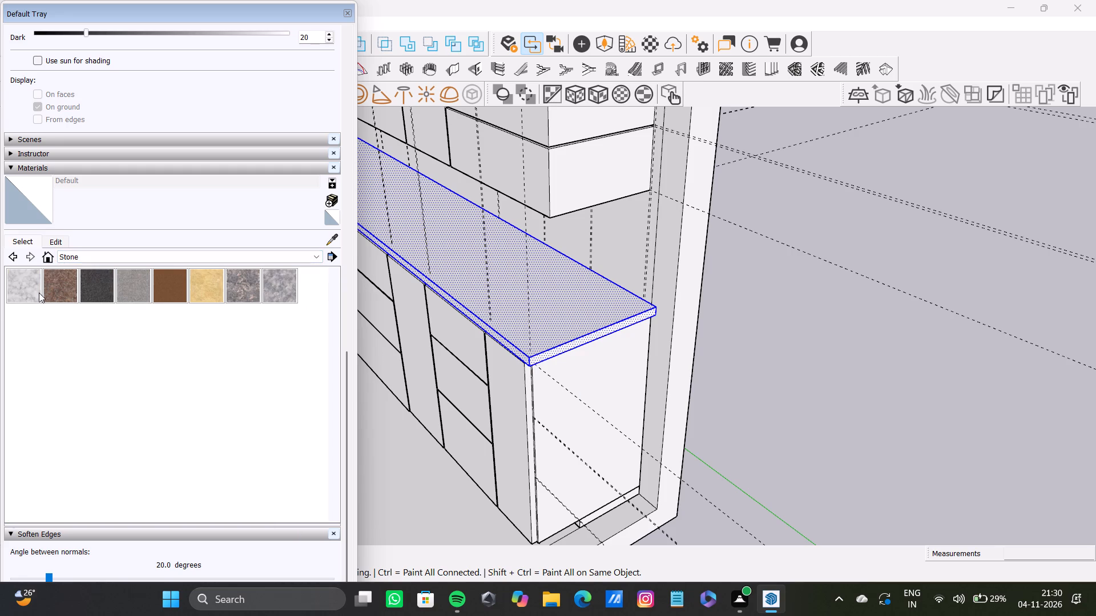
pyautogui.click(39, 290)
pyautogui.click(577, 299)
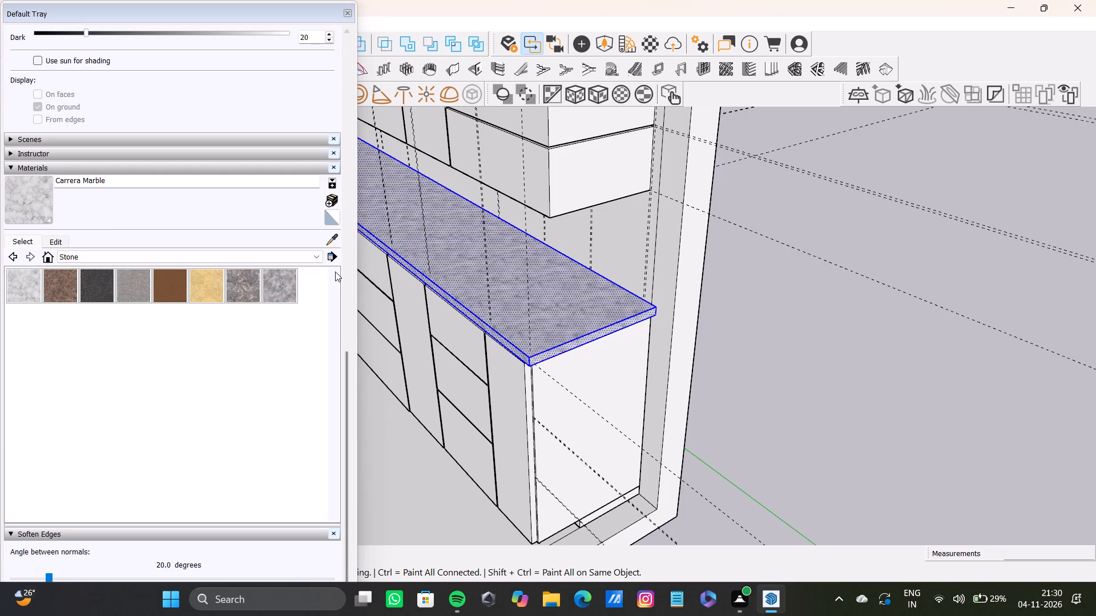
pyautogui.click(346, 15)
pyautogui.scroll(-6, 521, 403)
pyautogui.keyDown('shift'); pyautogui.moveTo(506, 427); pyautogui.dragTo(732, 423, button='middle'); pyautogui.keyUp('shift')
pyautogui.scroll(2, 516, 382)
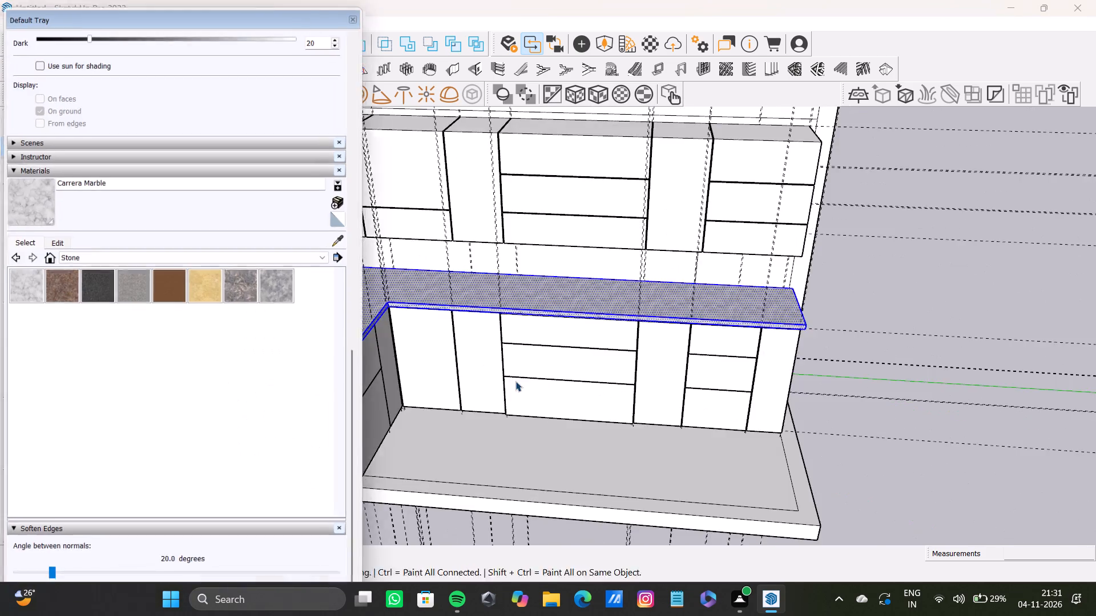
pyautogui.press('space')
pyautogui.scroll(2, 515, 381)
pyautogui.scroll(-5, 430, 299)
pyautogui.click(356, 12)
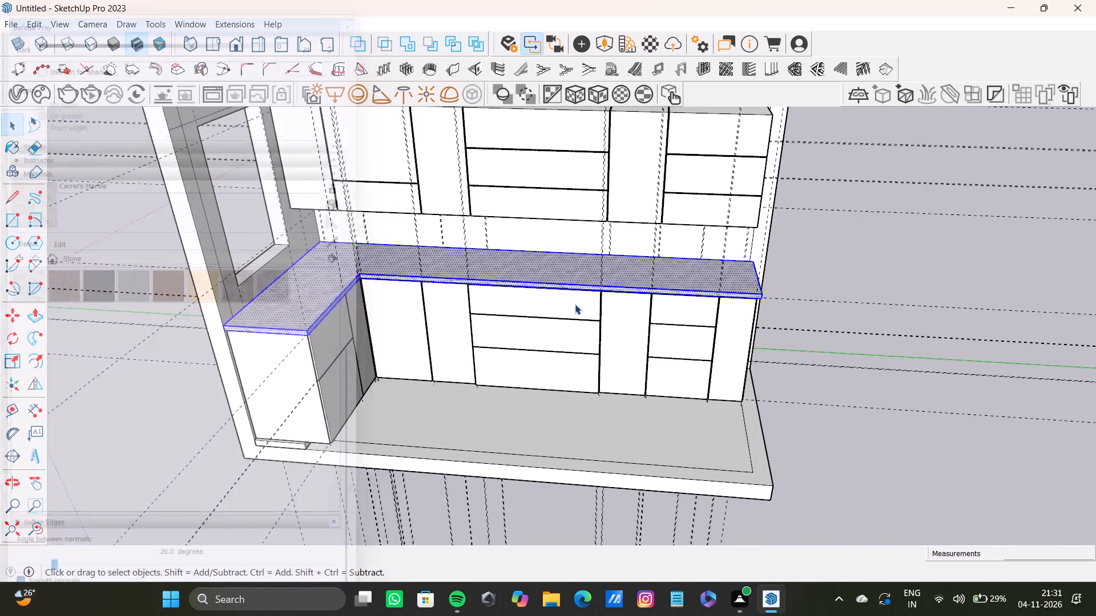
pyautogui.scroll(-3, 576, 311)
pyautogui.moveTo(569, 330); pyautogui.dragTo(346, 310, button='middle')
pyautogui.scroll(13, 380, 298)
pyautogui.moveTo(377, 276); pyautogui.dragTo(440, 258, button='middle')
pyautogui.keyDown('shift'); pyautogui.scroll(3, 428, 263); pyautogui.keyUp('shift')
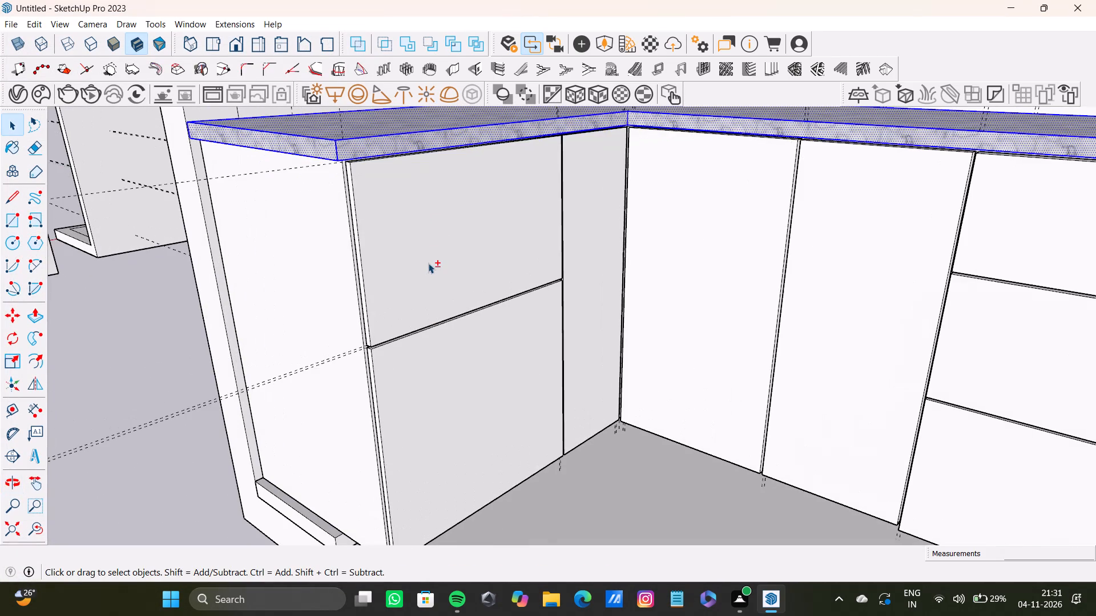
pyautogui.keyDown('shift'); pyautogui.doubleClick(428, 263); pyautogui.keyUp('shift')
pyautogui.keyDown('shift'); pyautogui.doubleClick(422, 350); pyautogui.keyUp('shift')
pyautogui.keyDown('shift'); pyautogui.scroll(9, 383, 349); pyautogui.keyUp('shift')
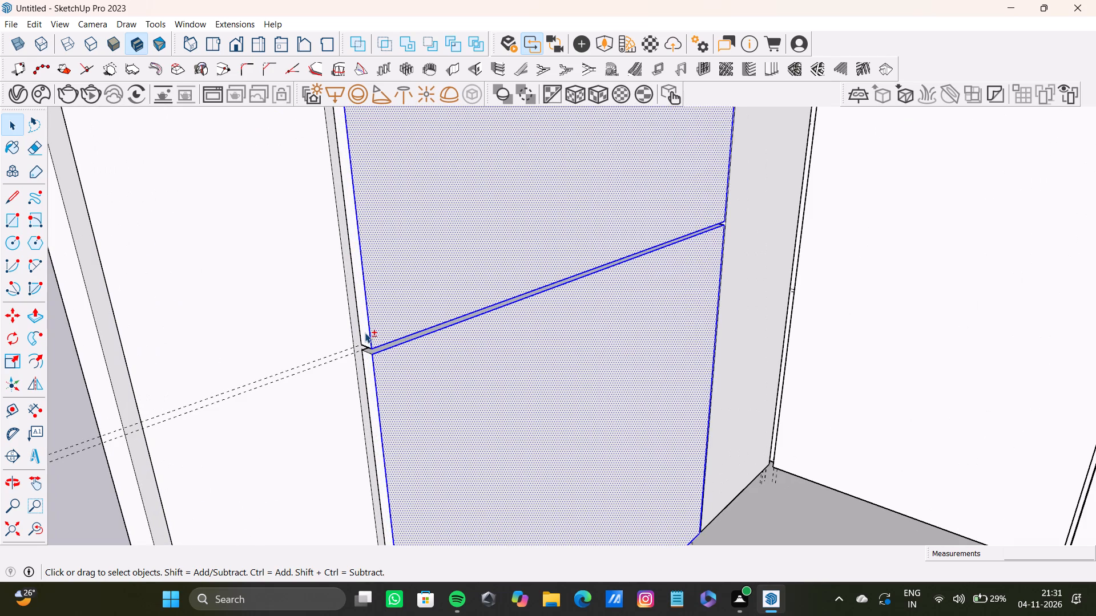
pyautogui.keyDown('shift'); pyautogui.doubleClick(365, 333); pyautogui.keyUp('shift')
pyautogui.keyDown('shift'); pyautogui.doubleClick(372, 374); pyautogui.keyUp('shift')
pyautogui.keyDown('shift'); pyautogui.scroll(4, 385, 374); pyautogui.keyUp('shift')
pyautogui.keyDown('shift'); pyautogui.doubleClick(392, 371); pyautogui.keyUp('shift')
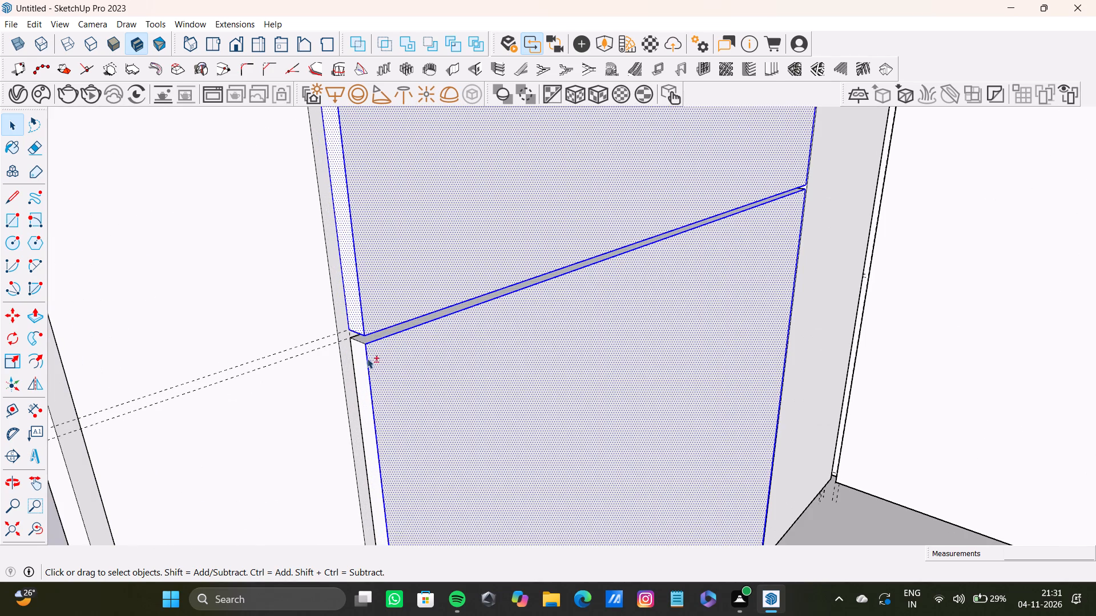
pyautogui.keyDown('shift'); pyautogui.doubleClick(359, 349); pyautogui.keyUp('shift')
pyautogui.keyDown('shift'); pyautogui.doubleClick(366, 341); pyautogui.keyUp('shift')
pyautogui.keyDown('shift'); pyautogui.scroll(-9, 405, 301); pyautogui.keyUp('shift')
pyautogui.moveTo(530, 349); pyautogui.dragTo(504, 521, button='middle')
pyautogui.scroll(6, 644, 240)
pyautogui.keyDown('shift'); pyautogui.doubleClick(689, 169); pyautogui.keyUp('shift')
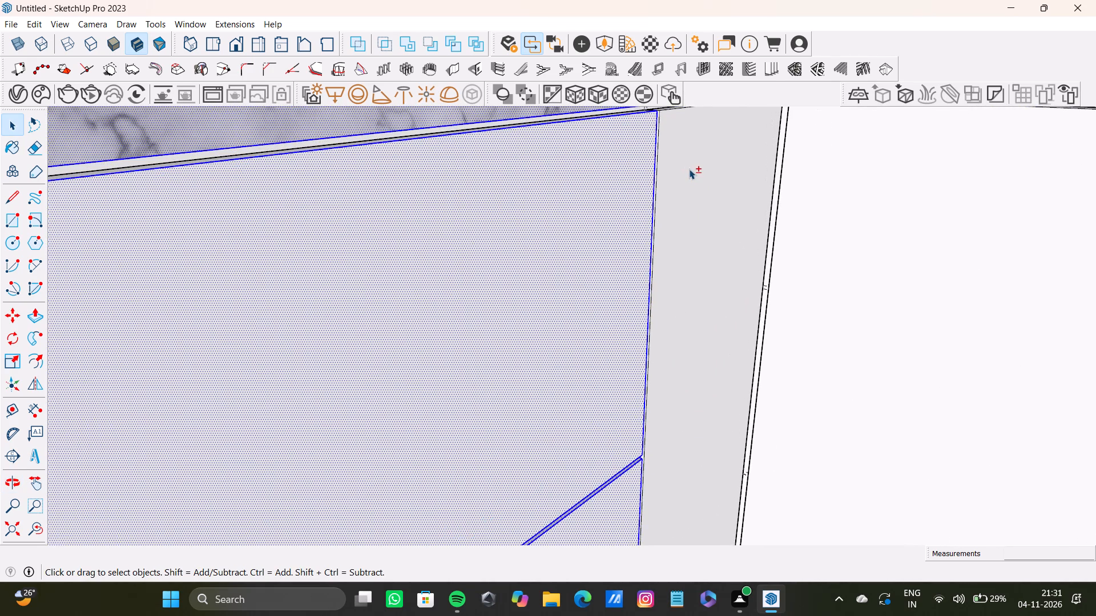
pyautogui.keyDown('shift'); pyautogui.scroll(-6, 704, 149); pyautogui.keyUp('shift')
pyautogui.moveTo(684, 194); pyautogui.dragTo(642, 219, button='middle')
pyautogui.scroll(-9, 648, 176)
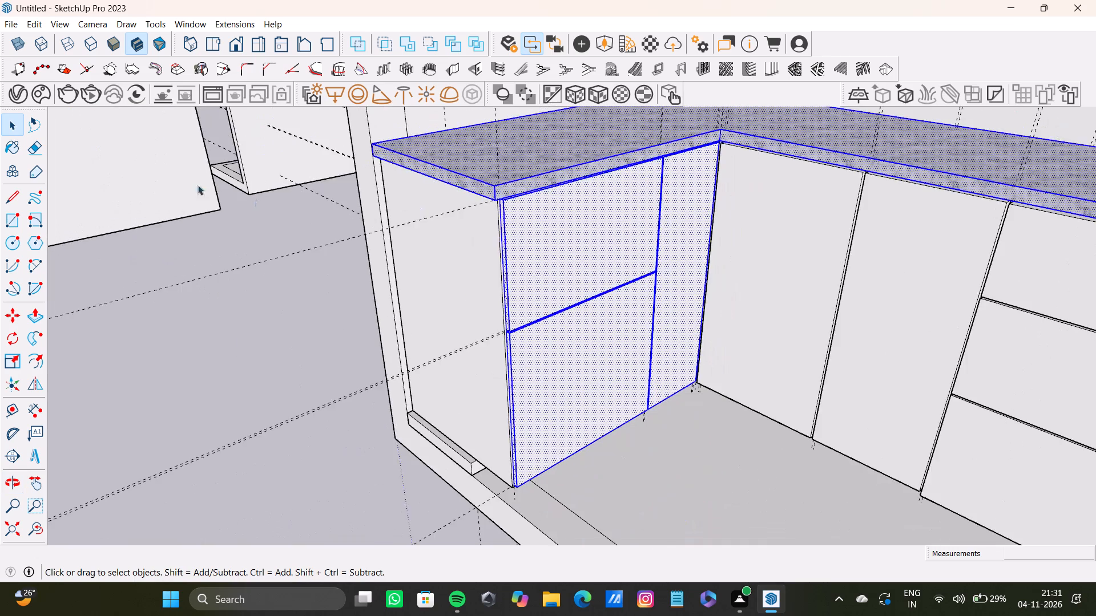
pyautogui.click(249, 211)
# Select the short run's upper drawer front and the adjoining corner door front, including their exposed top and side faces.
pyautogui.scroll(6, 519, 225)
pyautogui.keyDown('shift'); pyautogui.doubleClick(551, 234); pyautogui.keyUp('shift')
pyautogui.keyDown('shift'); pyautogui.scroll(2, 530, 198); pyautogui.keyUp('shift')
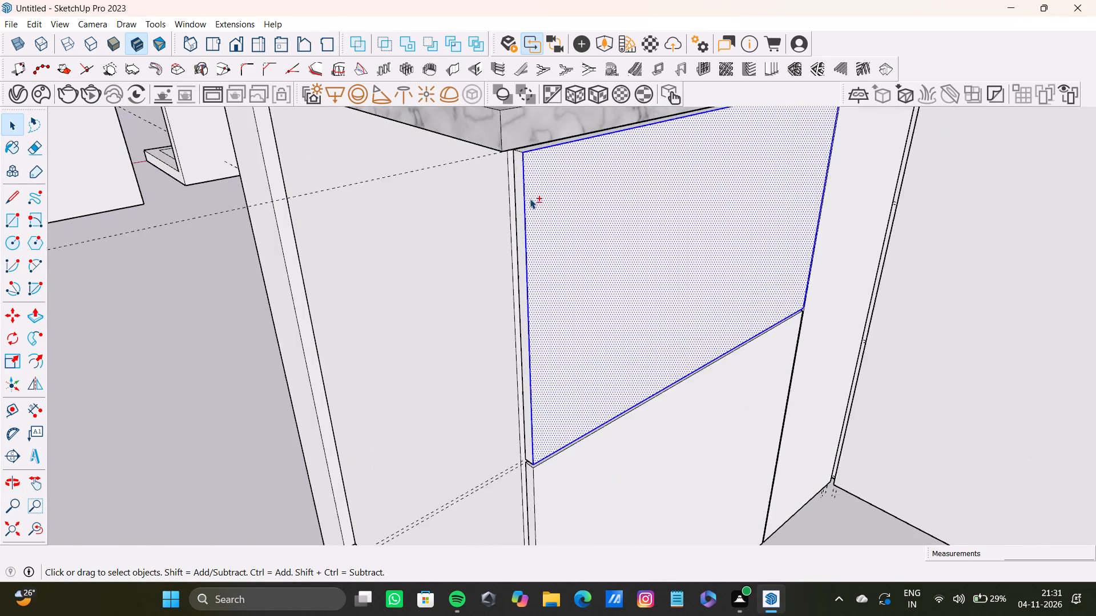
pyautogui.keyDown('shift'); pyautogui.scroll(5, 530, 198); pyautogui.keyUp('shift')
pyautogui.keyDown('shift'); pyautogui.doubleClick(511, 168); pyautogui.keyUp('shift')
pyautogui.keyDown('shift'); pyautogui.moveTo(537, 137); pyautogui.dragTo(489, 330, button='middle'); pyautogui.keyUp('shift')
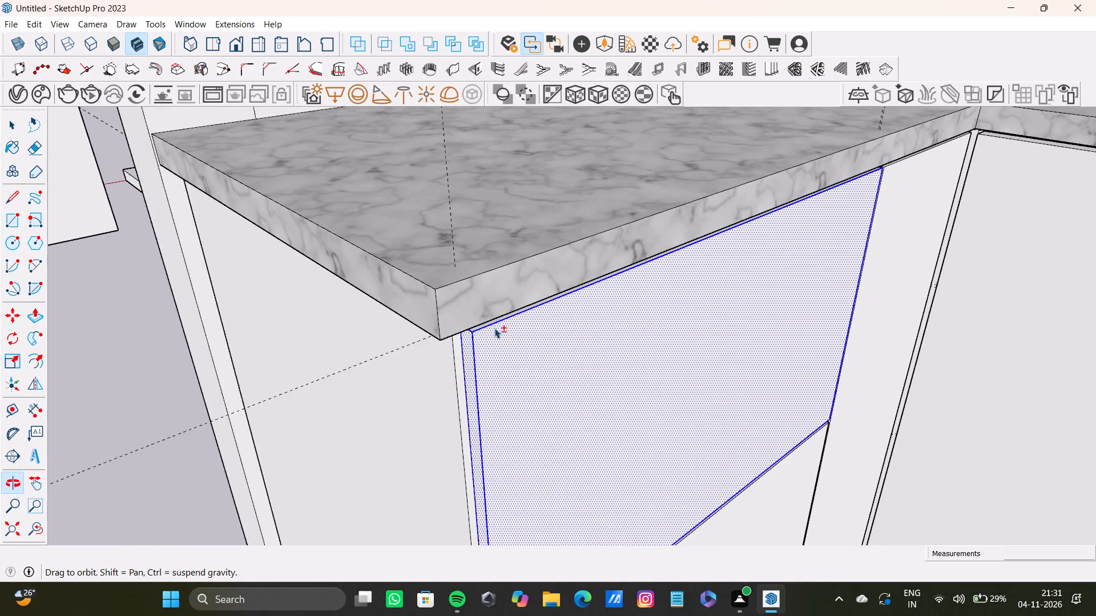
pyautogui.keyDown('shift'); pyautogui.scroll(9, 494, 328); pyautogui.keyUp('shift')
pyautogui.keyDown('shift'); pyautogui.doubleClick(486, 322); pyautogui.keyUp('shift')
pyautogui.keyDown('shift'); pyautogui.scroll(-13, 534, 319); pyautogui.keyUp('shift')
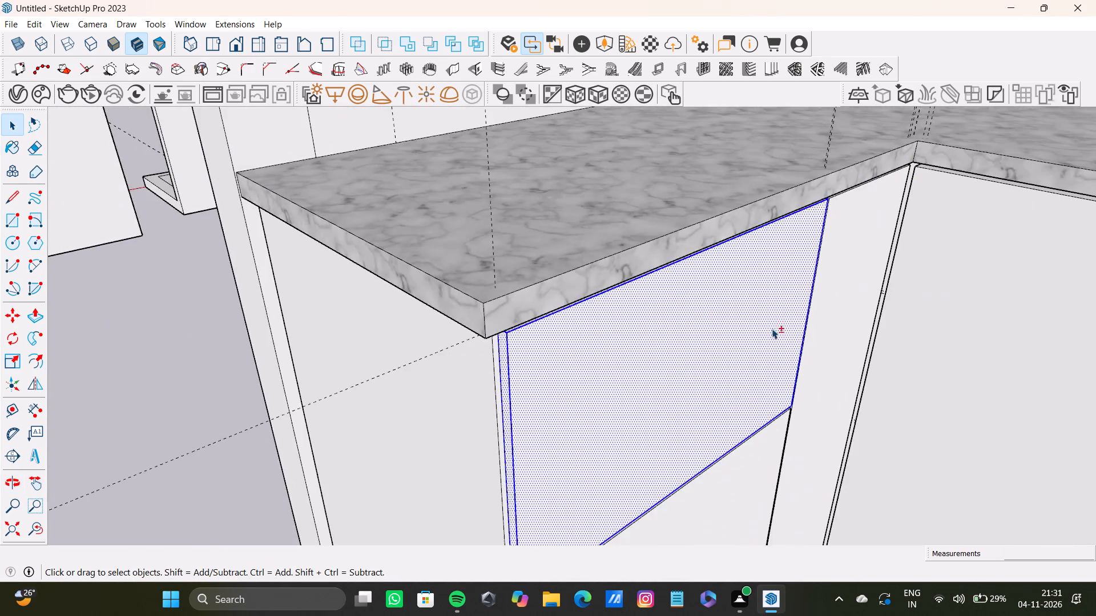
pyautogui.moveTo(772, 329); pyautogui.dragTo(472, 310, button='middle')
pyautogui.scroll(4, 902, 338)
pyautogui.keyDown('shift'); pyautogui.moveTo(863, 321); pyautogui.dragTo(728, 317, button='middle'); pyautogui.keyUp('shift')
pyautogui.scroll(9, 717, 303)
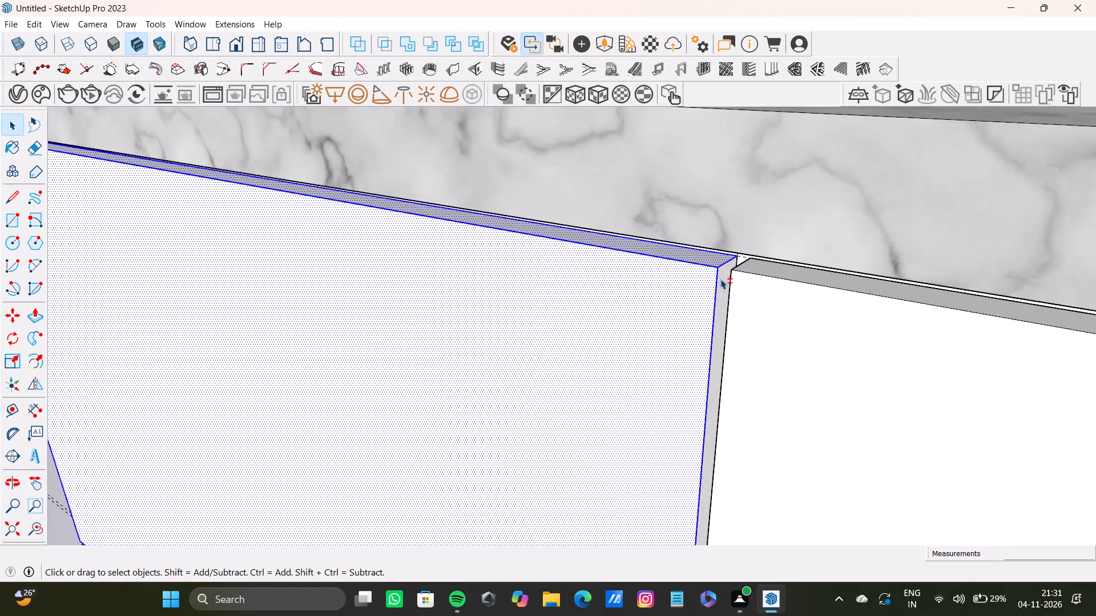
pyautogui.keyDown('shift'); pyautogui.doubleClick(720, 279); pyautogui.keyUp('shift')
pyautogui.keyDown('shift'); pyautogui.doubleClick(755, 268); pyautogui.keyUp('shift')
pyautogui.keyDown('shift'); pyautogui.doubleClick(747, 301); pyautogui.keyUp('shift')
pyautogui.scroll(-4, 720, 326)
pyautogui.moveTo(669, 343); pyautogui.dragTo(935, 377, button='middle')
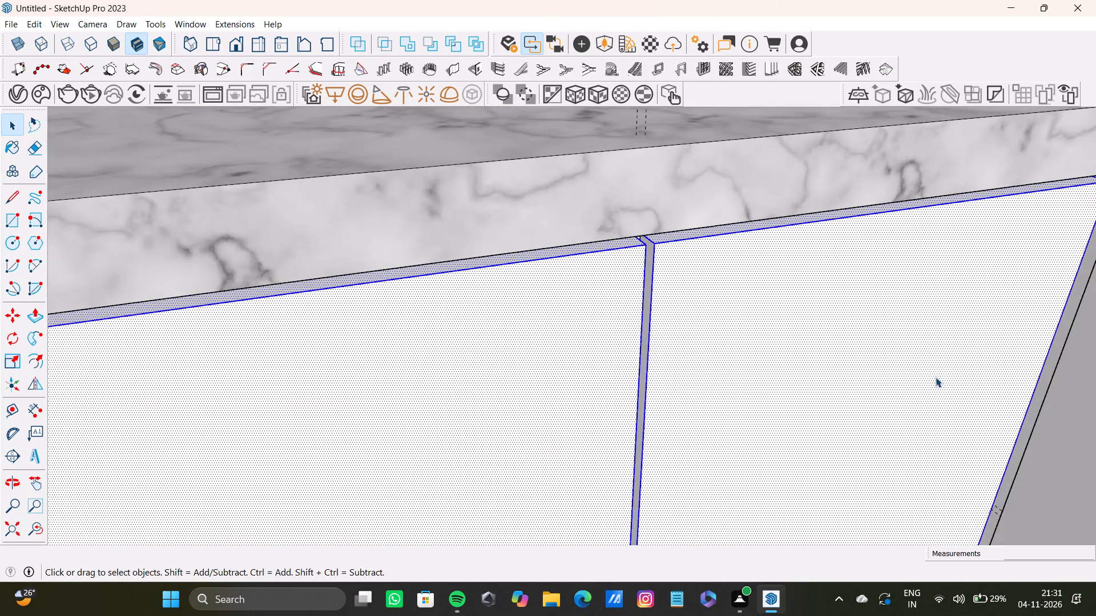
pyautogui.keyDown('shift'); pyautogui.scroll(1, 795, 333); pyautogui.keyUp('shift')
pyautogui.keyDown('shift'); pyautogui.moveTo(760, 329); pyautogui.dragTo(776, 315, button='middle'); pyautogui.keyUp('shift')
pyautogui.keyDown('shift'); pyautogui.scroll(-1, 775, 317); pyautogui.keyUp('shift')
pyautogui.keyDown('shift'); pyautogui.scroll(10, 677, 268); pyautogui.keyUp('shift')
pyautogui.keyDown('shift'); pyautogui.doubleClick(646, 256); pyautogui.keyUp('shift')
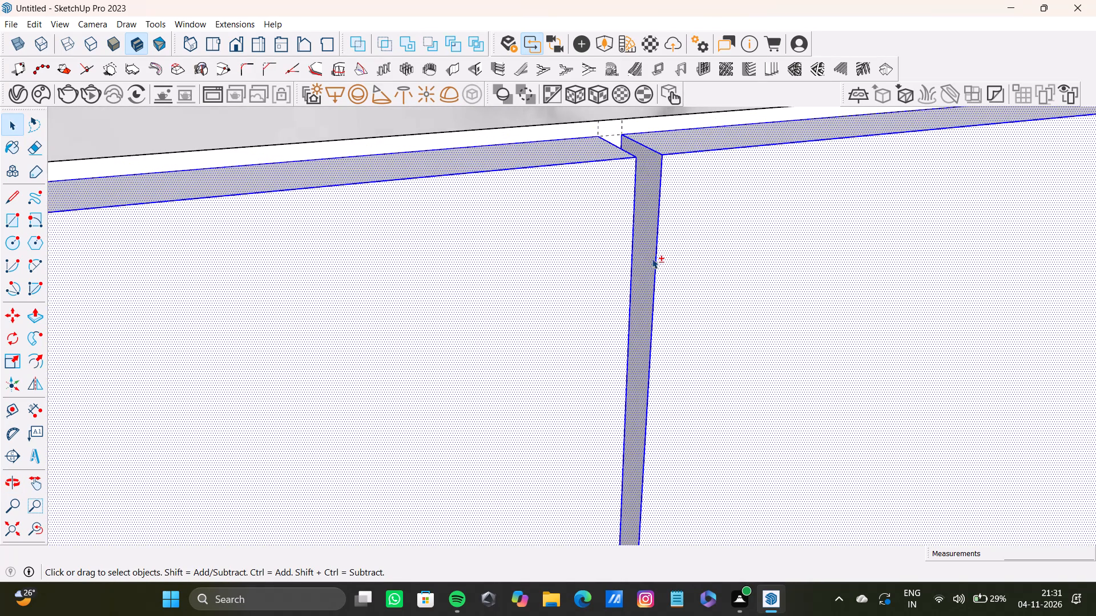
# Add the short run's lower drawer front, with its exposed top and side faces, to the selection.
pyautogui.keyDown('shift'); pyautogui.scroll(-20, 656, 260); pyautogui.keyUp('shift')
pyautogui.keyDown('shift'); pyautogui.moveTo(669, 291); pyautogui.dragTo(711, 135, button='middle'); pyautogui.keyUp('shift')
pyautogui.keyDown('shift'); pyautogui.scroll(-4, 713, 271); pyautogui.keyUp('shift')
pyautogui.keyDown('shift'); pyautogui.moveTo(701, 334); pyautogui.dragTo(714, 226, button='middle'); pyautogui.keyUp('shift')
pyautogui.keyDown('shift'); pyautogui.scroll(4, 678, 310); pyautogui.keyUp('shift')
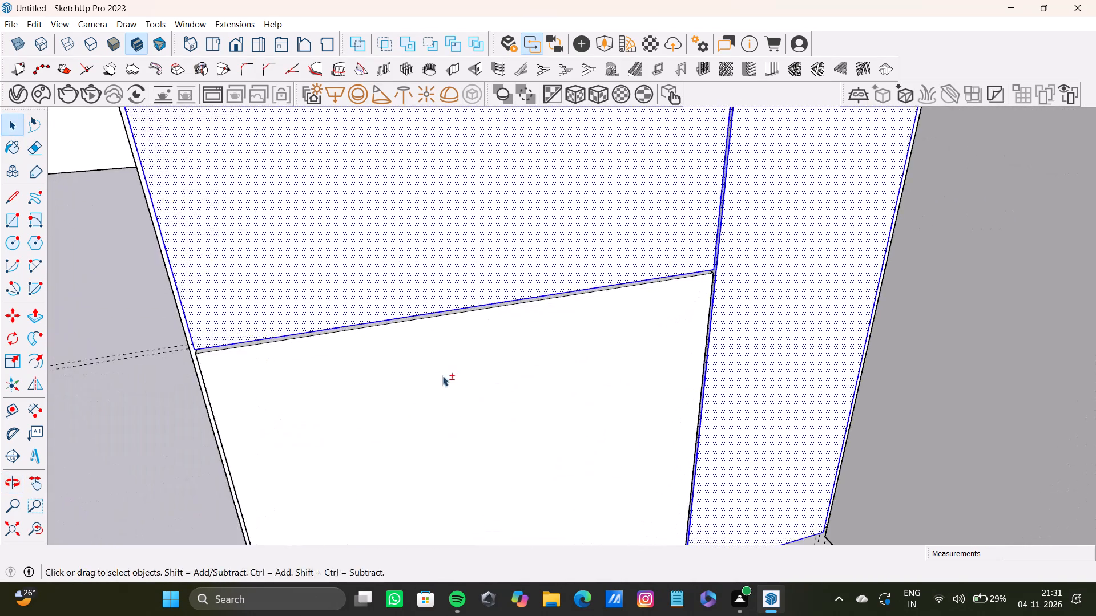
pyautogui.keyDown('shift'); pyautogui.moveTo(443, 376); pyautogui.dragTo(724, 290, button='middle'); pyautogui.keyUp('shift')
pyautogui.keyDown('shift'); pyautogui.scroll(3, 491, 317); pyautogui.keyUp('shift')
pyautogui.moveTo(634, 318); pyautogui.dragTo(808, 311, button='middle')
pyautogui.keyDown('shift'); pyautogui.scroll(7, 461, 228); pyautogui.keyUp('shift')
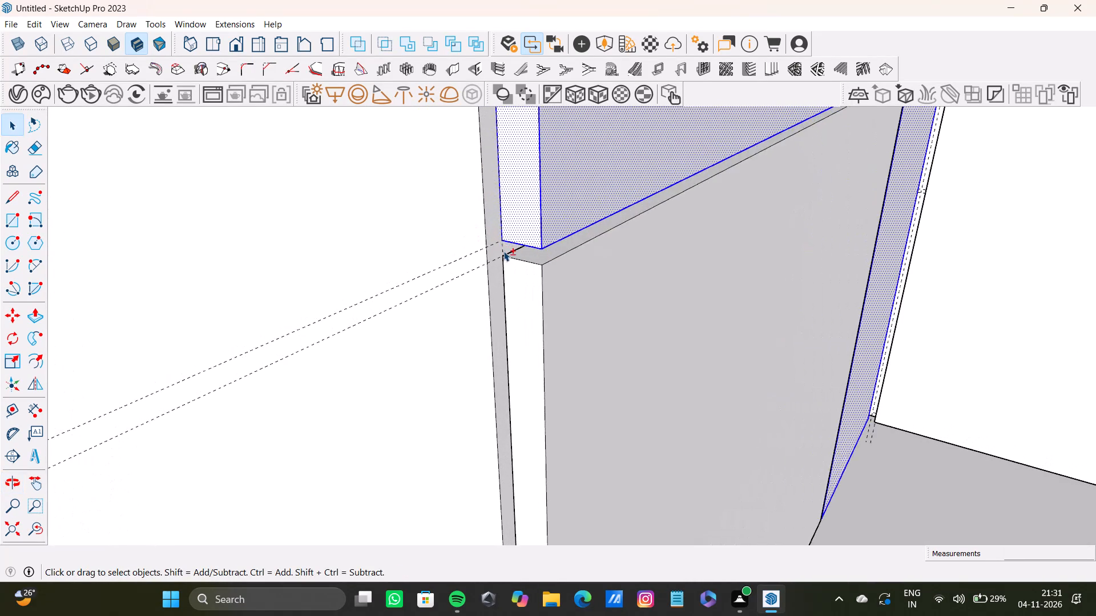
pyautogui.keyDown('shift'); pyautogui.scroll(6, 503, 251); pyautogui.keyUp('shift')
pyautogui.keyDown('shift'); pyautogui.doubleClick(537, 250); pyautogui.keyUp('shift')
pyautogui.keyDown('shift'); pyautogui.doubleClick(551, 323); pyautogui.keyUp('shift')
pyautogui.keyDown('shift'); pyautogui.doubleClick(576, 322); pyautogui.keyUp('shift')
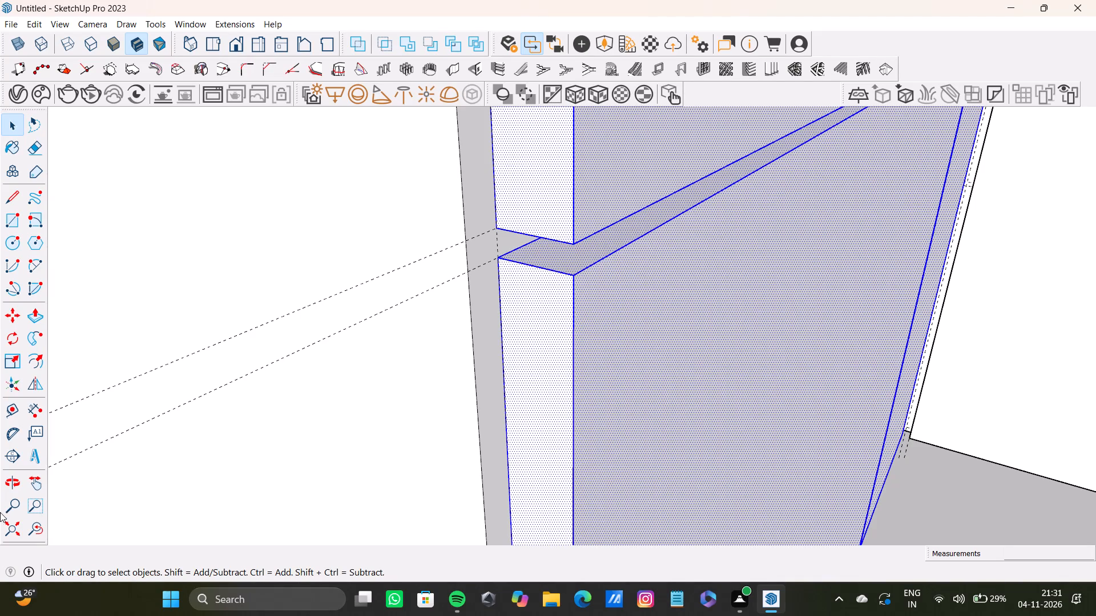
pyautogui.keyDown('shift'); pyautogui.scroll(-12, 745, 346); pyautogui.keyUp('shift')
pyautogui.moveTo(776, 366); pyautogui.dragTo(520, 347, button='middle')
pyautogui.scroll(-5, 543, 361)
pyautogui.keyDown('shift'); pyautogui.moveTo(704, 367); pyautogui.dragTo(599, 244, button='middle'); pyautogui.keyUp('shift')
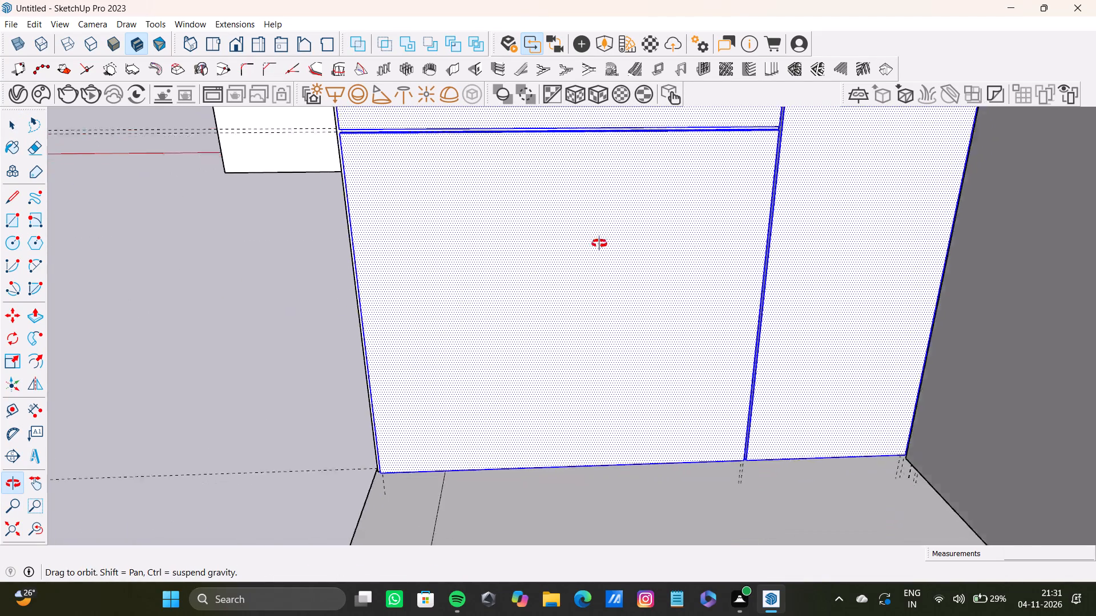
pyautogui.keyDown('shift'); pyautogui.moveTo(599, 244); pyautogui.dragTo(602, 245, button='middle'); pyautogui.keyUp('shift')
pyautogui.scroll(6, 669, 250)
pyautogui.keyDown('shift'); pyautogui.moveTo(841, 179); pyautogui.dragTo(672, 355, button='middle'); pyautogui.keyUp('shift')
pyautogui.scroll(4, 715, 322)
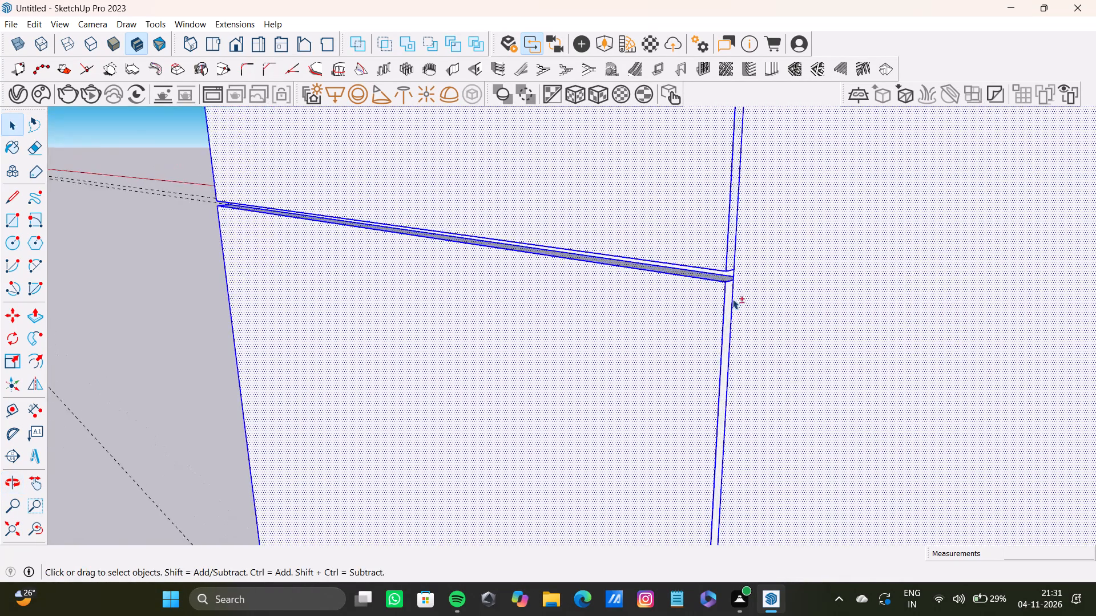
pyautogui.scroll(9, 732, 299)
pyautogui.keyDown('shift'); pyautogui.doubleClick(733, 281); pyautogui.keyUp('shift')
pyautogui.keyDown('shift'); pyautogui.scroll(-18, 710, 298); pyautogui.keyUp('shift')
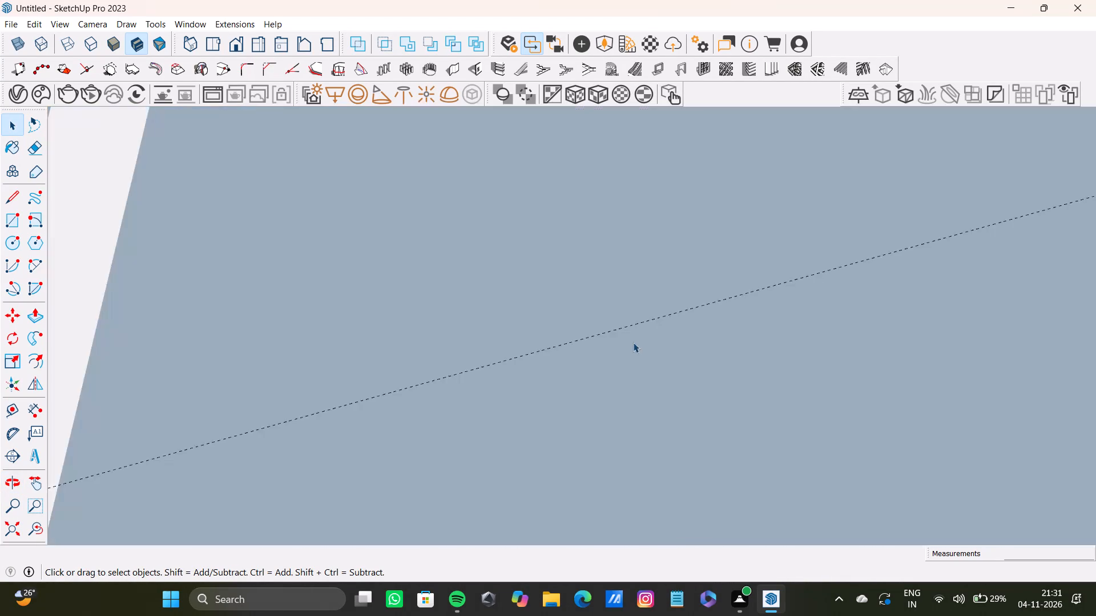
pyautogui.keyDown('shift'); pyautogui.scroll(-3, 633, 342); pyautogui.keyUp('shift')
pyautogui.click(9, 526)
pyautogui.moveTo(104, 485); pyautogui.dragTo(473, 485, button='middle')
pyautogui.scroll(3, 702, 295)
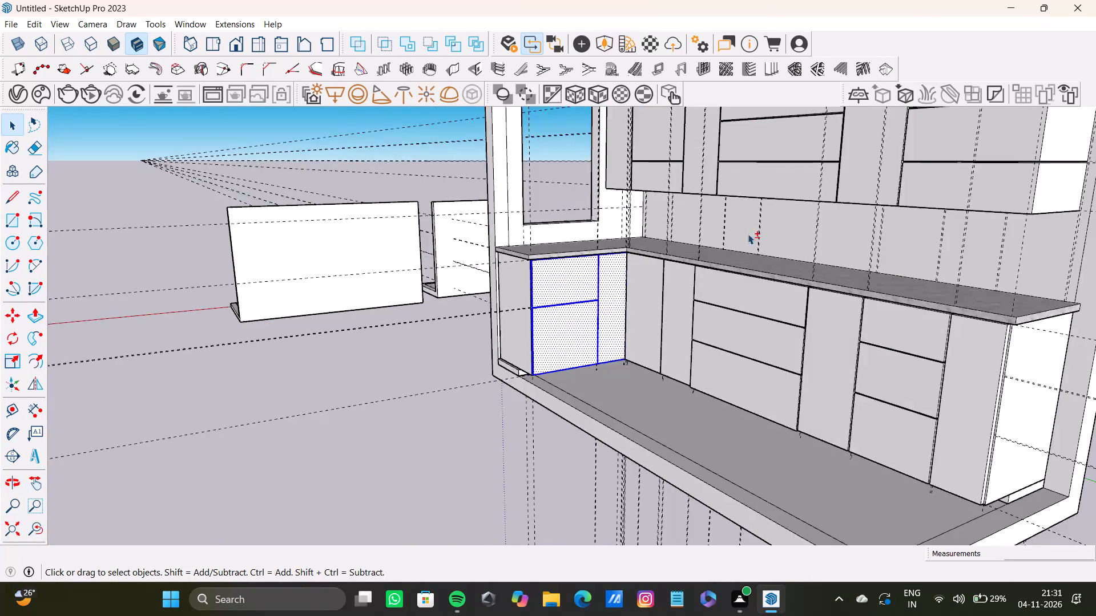
# Add the long run's two door fronts nearest the inside corner, with their exposed edge faces, to the selection.
pyautogui.scroll(20, 748, 234)
pyautogui.scroll(7, 748, 234)
pyautogui.moveTo(562, 243); pyautogui.dragTo(605, 273, button='middle')
pyautogui.keyDown('shift'); pyautogui.scroll(6, 607, 271); pyautogui.keyUp('shift')
pyautogui.keyDown('shift'); pyautogui.doubleClick(615, 252); pyautogui.keyUp('shift')
pyautogui.keyDown('shift'); pyautogui.scroll(-12, 614, 287); pyautogui.keyUp('shift')
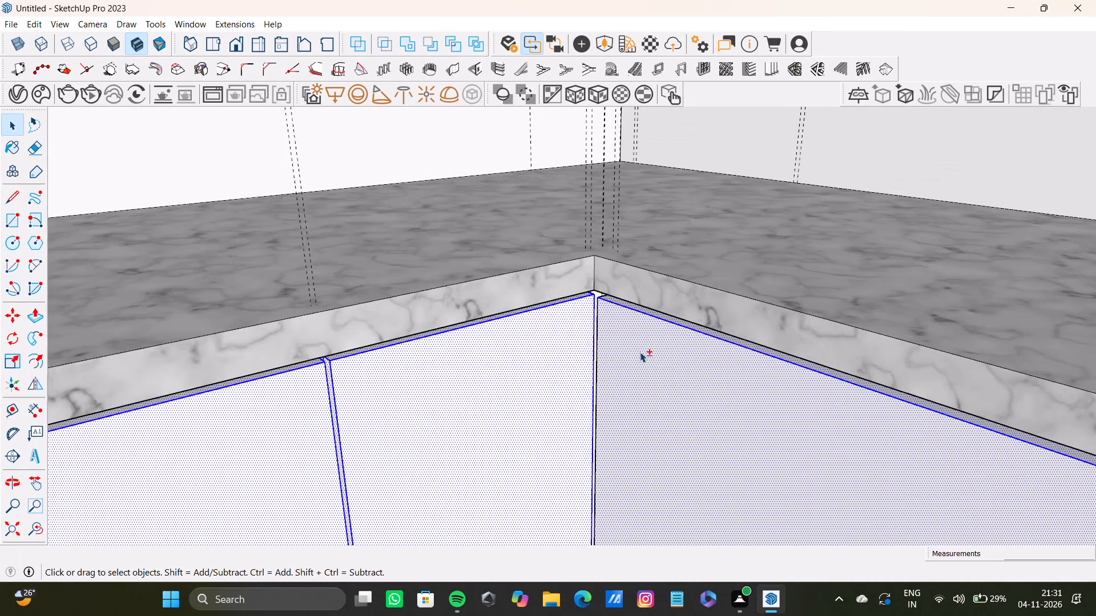
pyautogui.keyDown('shift'); pyautogui.scroll(-9, 640, 352); pyautogui.keyUp('shift')
pyautogui.keyDown('shift'); pyautogui.moveTo(695, 422); pyautogui.dragTo(578, 303, button='middle'); pyautogui.keyUp('shift')
pyautogui.keyDown('shift'); pyautogui.scroll(3, 734, 334); pyautogui.keyUp('shift')
pyautogui.keyDown('shift'); pyautogui.tripleClick(811, 329); pyautogui.keyUp('shift')
pyautogui.keyDown('shift'); pyautogui.scroll(4, 819, 290); pyautogui.keyUp('shift')
pyautogui.keyDown('shift'); pyautogui.scroll(9, 684, 277); pyautogui.keyUp('shift')
pyautogui.keyDown('shift'); pyautogui.click(656, 270); pyautogui.keyUp('shift')
# Add the top and middle drawer fronts of the long run's first drawer stack to the selection.
pyautogui.keyDown('shift'); pyautogui.scroll(-6, 660, 281); pyautogui.keyUp('shift')
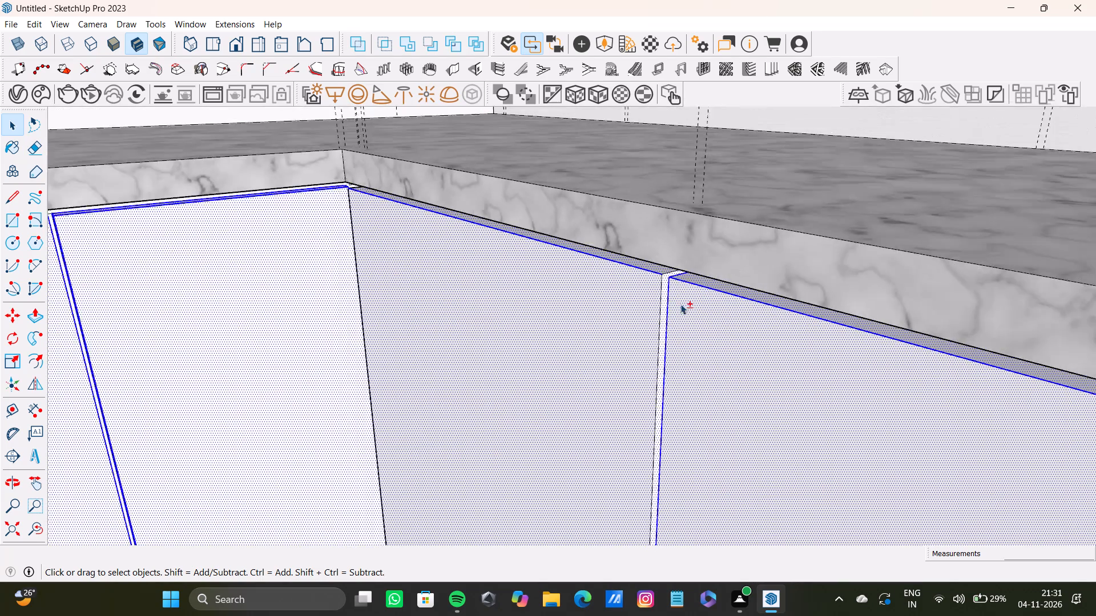
pyautogui.keyDown('shift'); pyautogui.scroll(-7, 680, 304); pyautogui.keyUp('shift')
pyautogui.keyDown('shift'); pyautogui.moveTo(702, 319); pyautogui.dragTo(551, 281, button='middle'); pyautogui.keyUp('shift')
pyautogui.keyDown('shift'); pyautogui.scroll(6, 974, 385); pyautogui.keyUp('shift')
pyautogui.keyDown('shift'); pyautogui.doubleClick(843, 350); pyautogui.keyUp('shift')
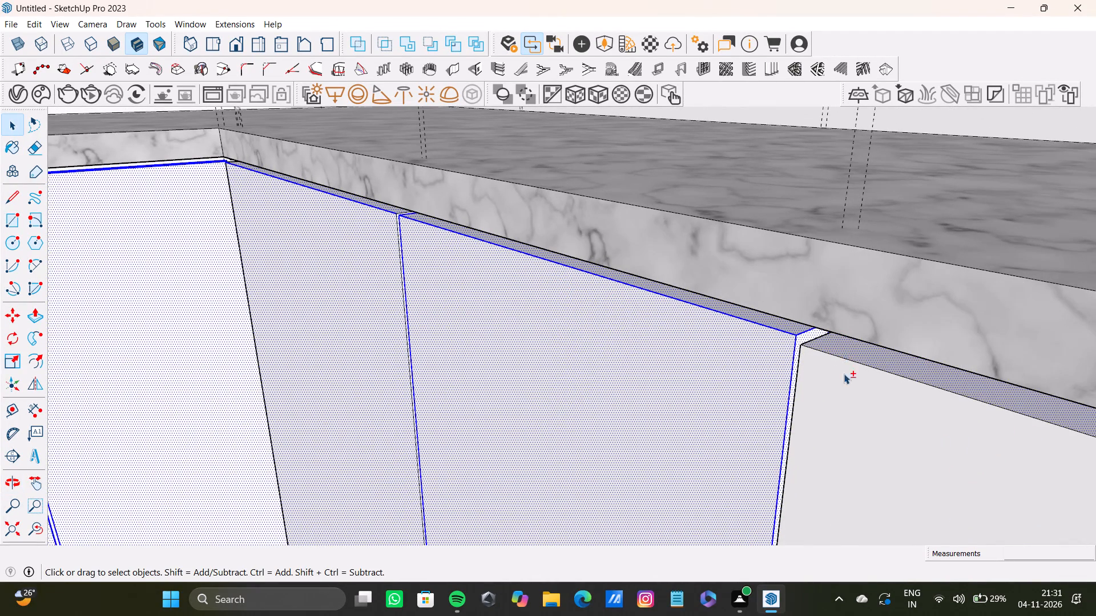
pyautogui.keyDown('shift'); pyautogui.doubleClick(844, 374); pyautogui.keyUp('shift')
pyautogui.keyDown('shift'); pyautogui.scroll(-9, 844, 375); pyautogui.keyUp('shift')
pyautogui.keyDown('shift'); pyautogui.moveTo(940, 433); pyautogui.dragTo(545, 206, button='middle'); pyautogui.keyUp('shift')
pyautogui.keyDown('shift'); pyautogui.scroll(-6, 544, 187); pyautogui.keyUp('shift')
pyautogui.keyDown('shift'); pyautogui.scroll(2, 600, 252); pyautogui.keyUp('shift')
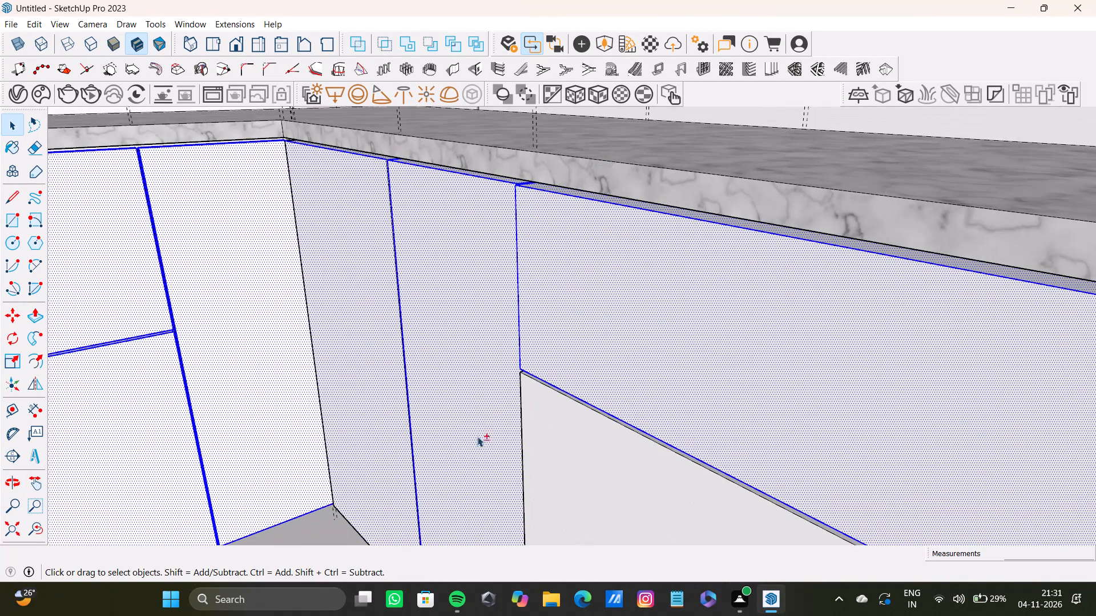
pyautogui.keyDown('shift'); pyautogui.tripleClick(585, 432); pyautogui.keyUp('shift')
# Add the bottom drawer front of the long run's first stack and the stack's exposed edge faces to the selection.
pyautogui.keyDown('shift'); pyautogui.scroll(-8, 584, 411); pyautogui.keyUp('shift')
pyautogui.keyDown('shift'); pyautogui.moveTo(588, 419); pyautogui.dragTo(508, 282, button='middle'); pyautogui.keyUp('shift')
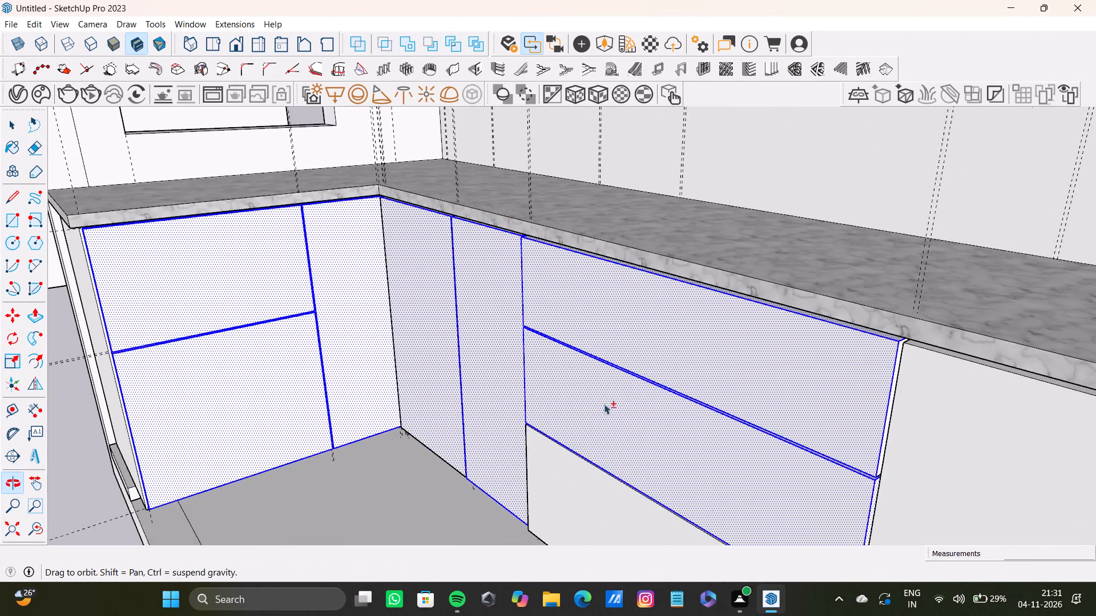
pyautogui.keyDown('shift'); pyautogui.scroll(3, 610, 443); pyautogui.keyUp('shift')
pyautogui.keyDown('shift'); pyautogui.doubleClick(609, 476); pyautogui.keyUp('shift')
pyautogui.keyDown('shift'); pyautogui.scroll(4, 667, 475); pyautogui.keyUp('shift')
pyautogui.keyDown('shift'); pyautogui.moveTo(694, 467); pyautogui.dragTo(511, 236, button='middle'); pyautogui.keyUp('shift')
pyautogui.keyDown('shift'); pyautogui.scroll(6, 720, 418); pyautogui.keyUp('shift')
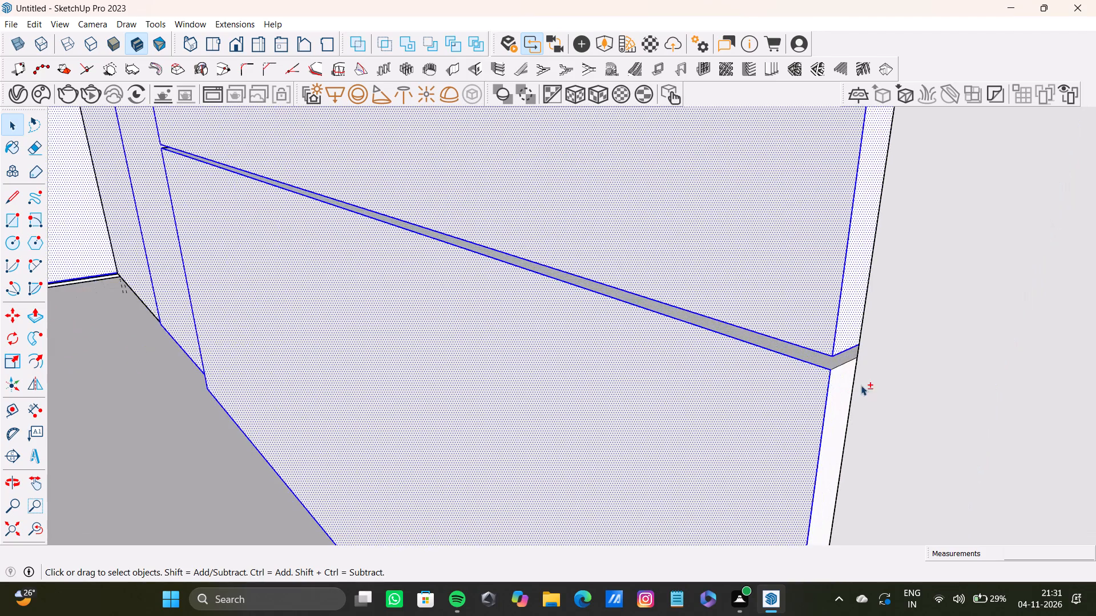
pyautogui.keyDown('shift'); pyautogui.scroll(3, 861, 385); pyautogui.keyUp('shift')
pyautogui.keyDown('shift'); pyautogui.click(828, 385); pyautogui.keyUp('shift')
pyautogui.keyDown('shift'); pyautogui.click(825, 360); pyautogui.keyUp('shift')
pyautogui.keyDown('shift'); pyautogui.scroll(-5, 812, 345); pyautogui.keyUp('shift')
pyautogui.keyDown('shift'); pyautogui.moveTo(771, 401); pyautogui.dragTo(780, 399, button='middle'); pyautogui.keyUp('shift')
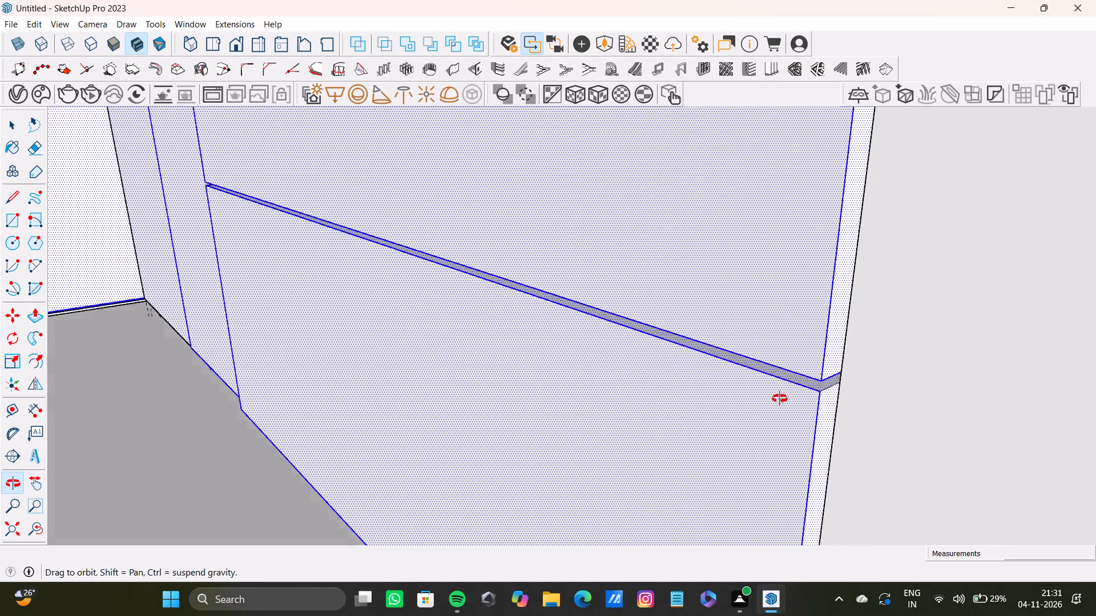
pyautogui.keyDown('shift'); pyautogui.moveTo(780, 399); pyautogui.dragTo(791, 339, button='middle'); pyautogui.keyUp('shift')
pyautogui.scroll(7, 832, 391)
pyautogui.moveTo(805, 363); pyautogui.dragTo(798, 278, button='middle')
pyautogui.scroll(3, 825, 336)
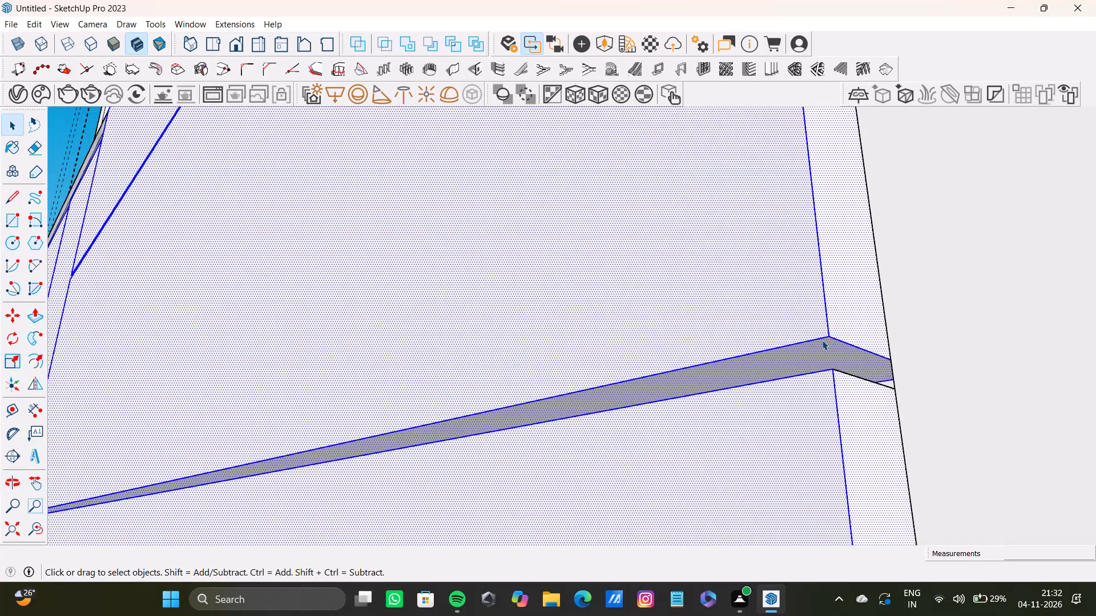
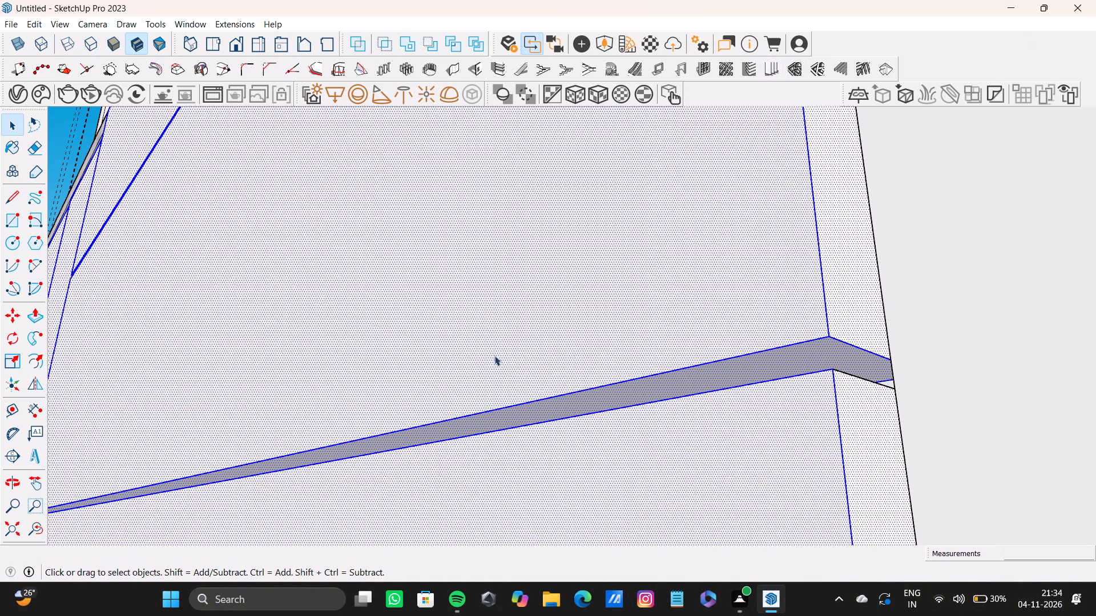
# Examine the whole kitchen from several angles to check which base cabinet door and drawer fronts are selected.
pyautogui.scroll(-17, 480, 348)
pyautogui.scroll(-9, 185, 432)
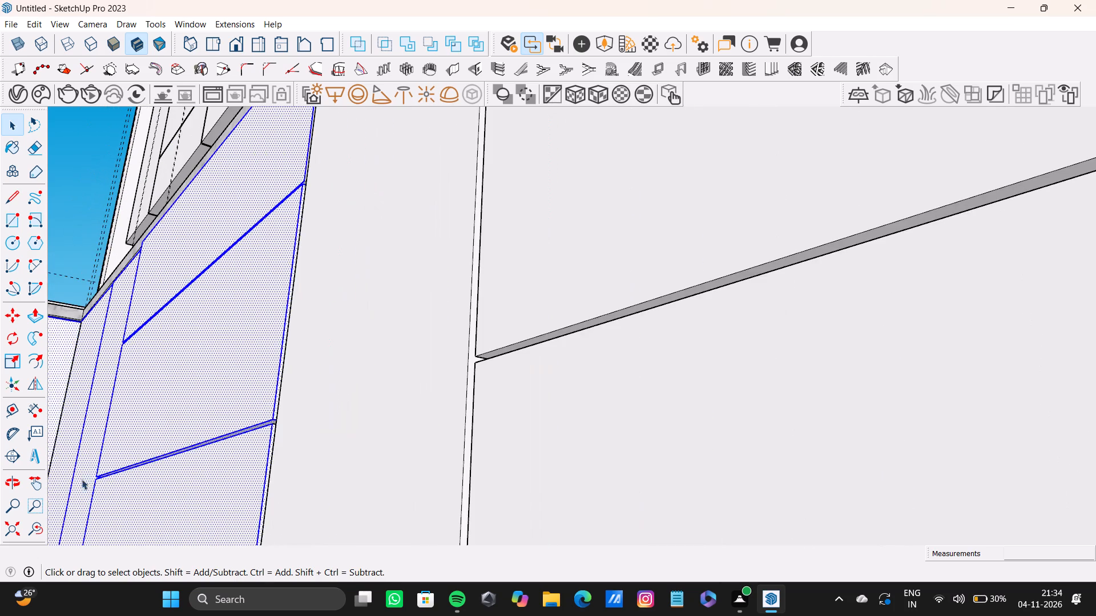
pyautogui.click(17, 525)
pyautogui.moveTo(473, 379); pyautogui.dragTo(498, 361, button='middle')
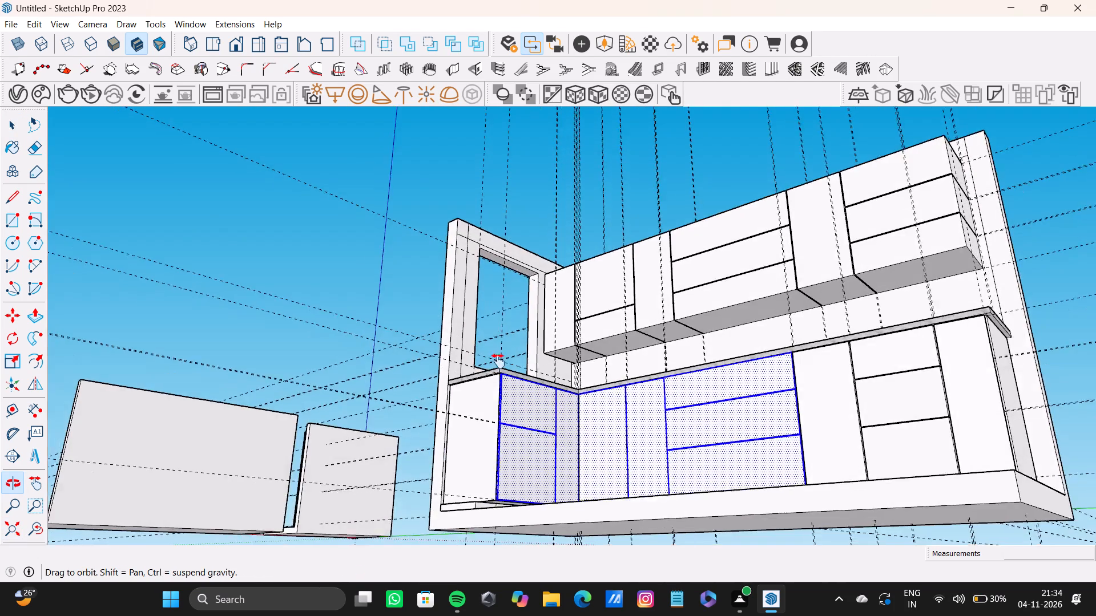
pyautogui.moveTo(498, 361); pyautogui.dragTo(293, 257, button='middle')
pyautogui.scroll(4, 429, 268)
pyautogui.moveTo(620, 249); pyautogui.dragTo(618, 424, button='middle')
pyautogui.keyDown('shift'); pyautogui.scroll(-3, 607, 410); pyautogui.keyUp('shift')
pyautogui.keyDown('shift'); pyautogui.moveTo(485, 359); pyautogui.dragTo(405, 406, button='middle'); pyautogui.keyUp('shift')
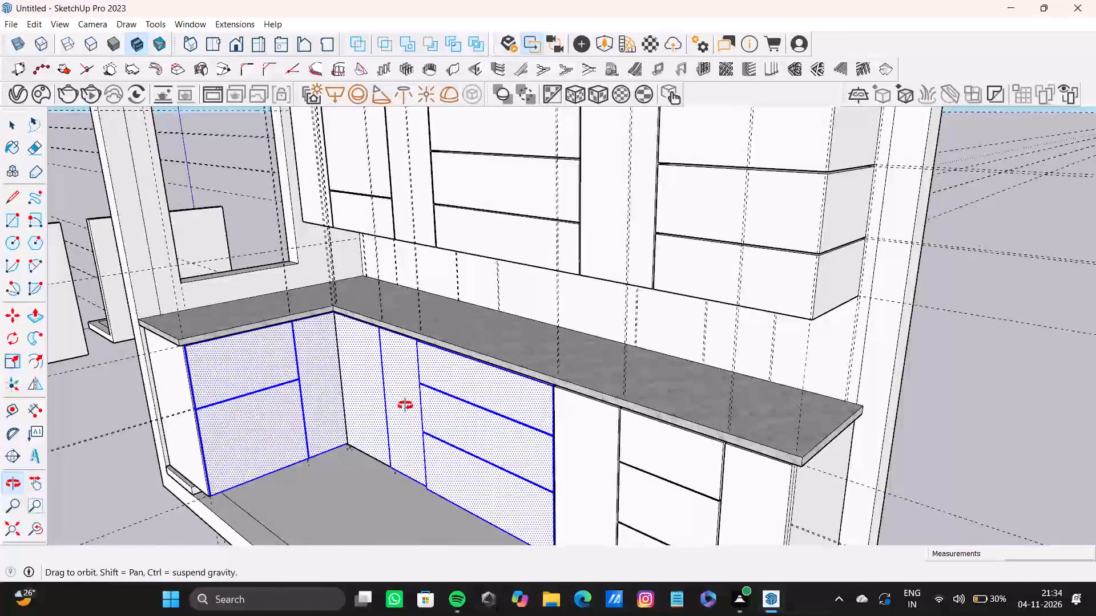
pyautogui.keyDown('shift'); pyautogui.moveTo(405, 406); pyautogui.dragTo(420, 406, button='middle'); pyautogui.keyUp('shift')
pyautogui.scroll(-3, 422, 402)
pyautogui.moveTo(422, 403); pyautogui.dragTo(353, 281, button='middle')
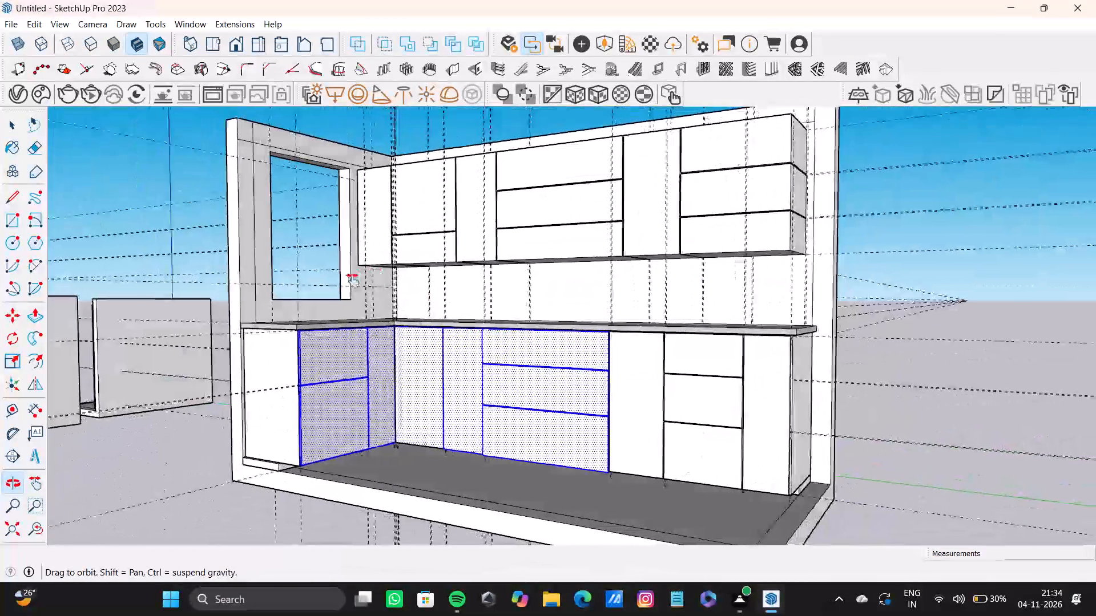
pyautogui.moveTo(353, 281); pyautogui.dragTo(326, 283, button='middle')
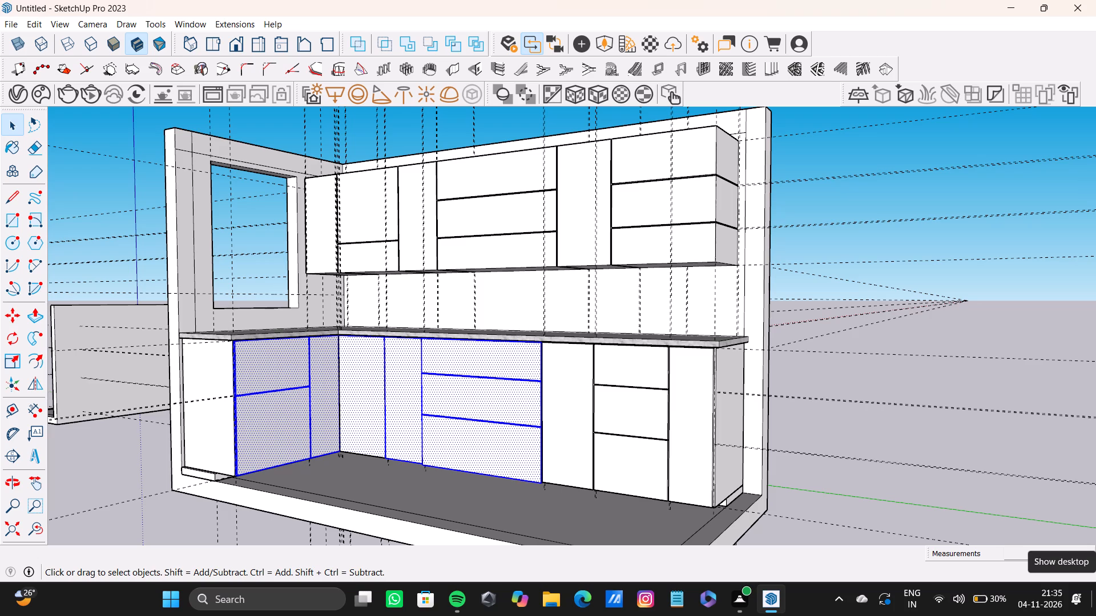
pyautogui.press('space')
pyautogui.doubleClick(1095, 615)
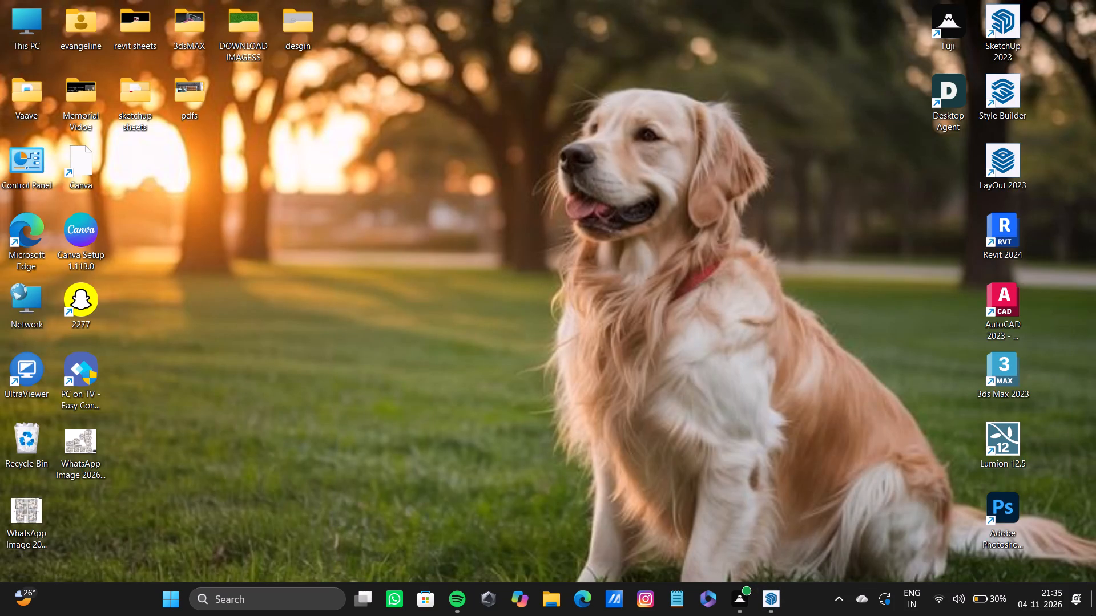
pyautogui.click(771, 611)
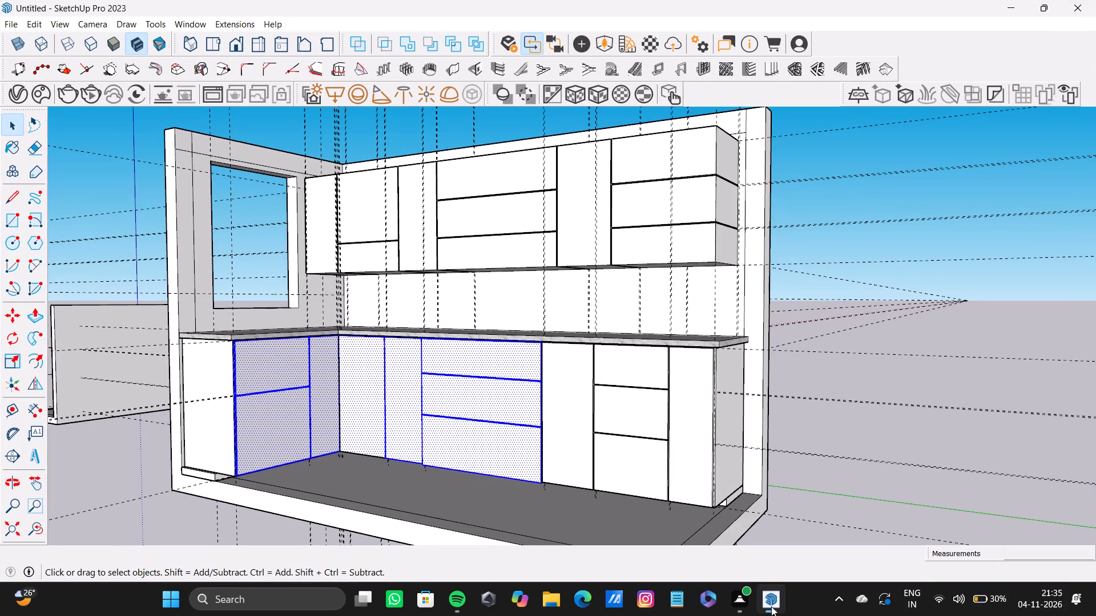
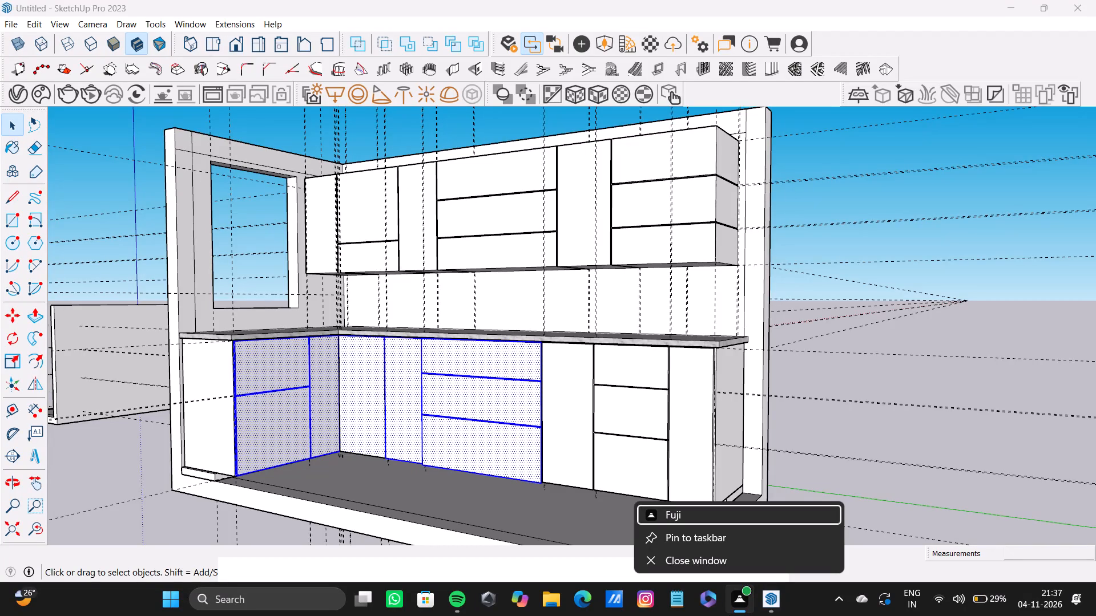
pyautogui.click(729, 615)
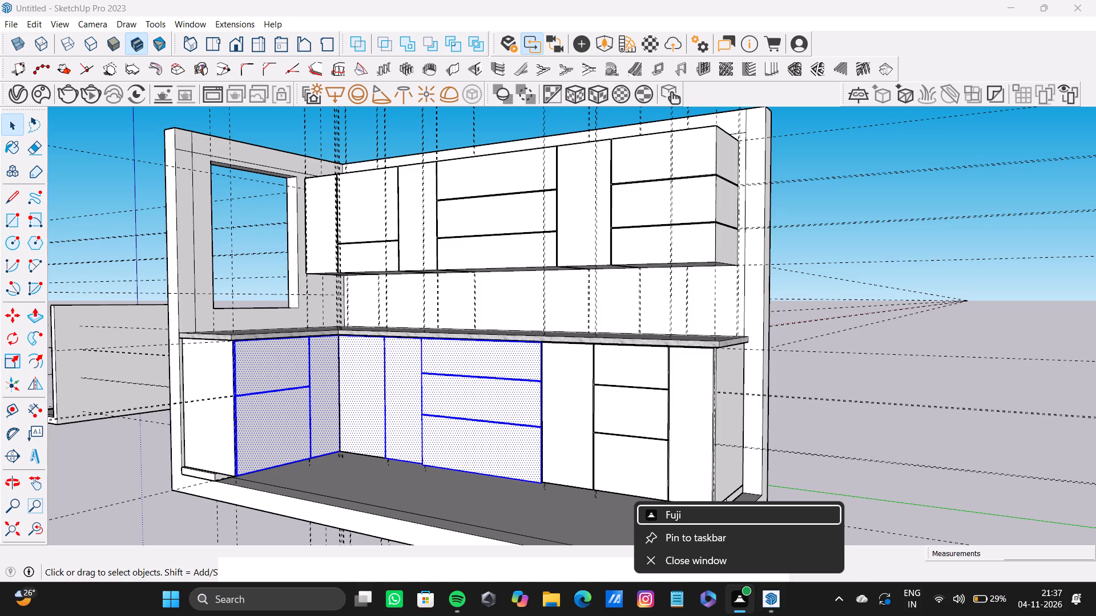
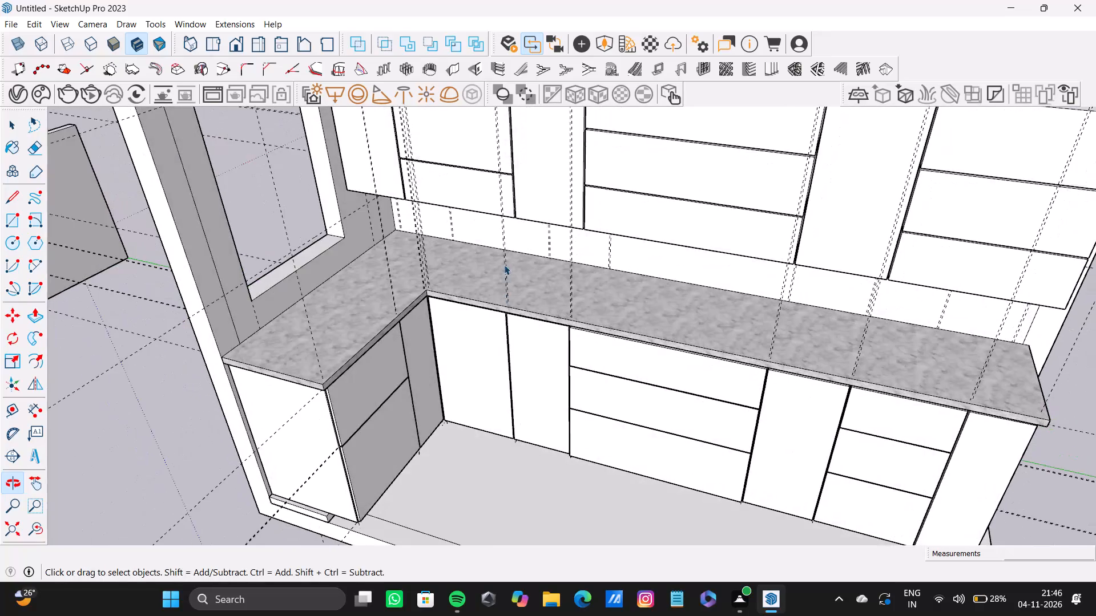
# Start the selection with the narrow corner panel and the upper and lower drawer fronts on the base cabinets' short leg.
pyautogui.scroll(-9, 502, 265)
pyautogui.keyDown('shift'); pyautogui.moveTo(496, 290); pyautogui.dragTo(484, 371, button='middle'); pyautogui.keyUp('shift')
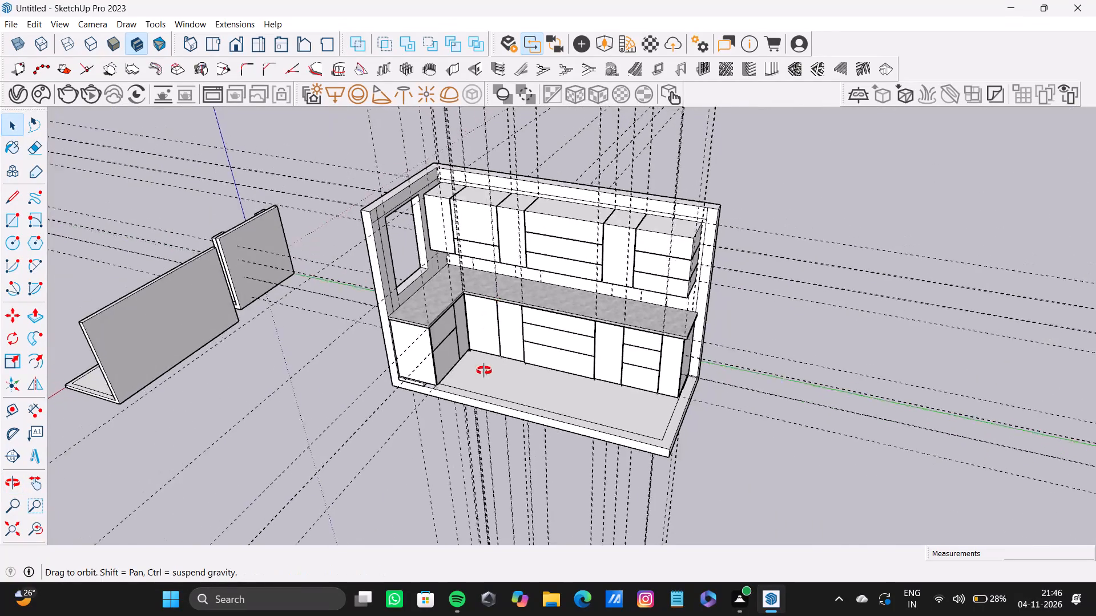
pyautogui.keyDown('shift'); pyautogui.moveTo(484, 371); pyautogui.dragTo(429, 378, button='middle'); pyautogui.keyUp('shift')
pyautogui.scroll(2, 478, 330)
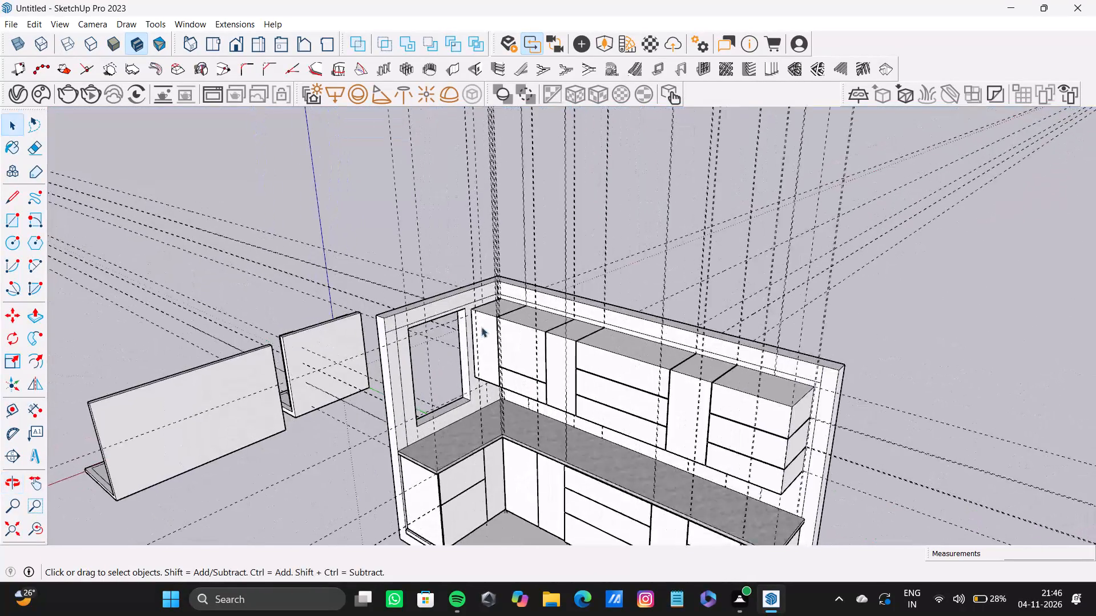
pyautogui.scroll(10, 481, 327)
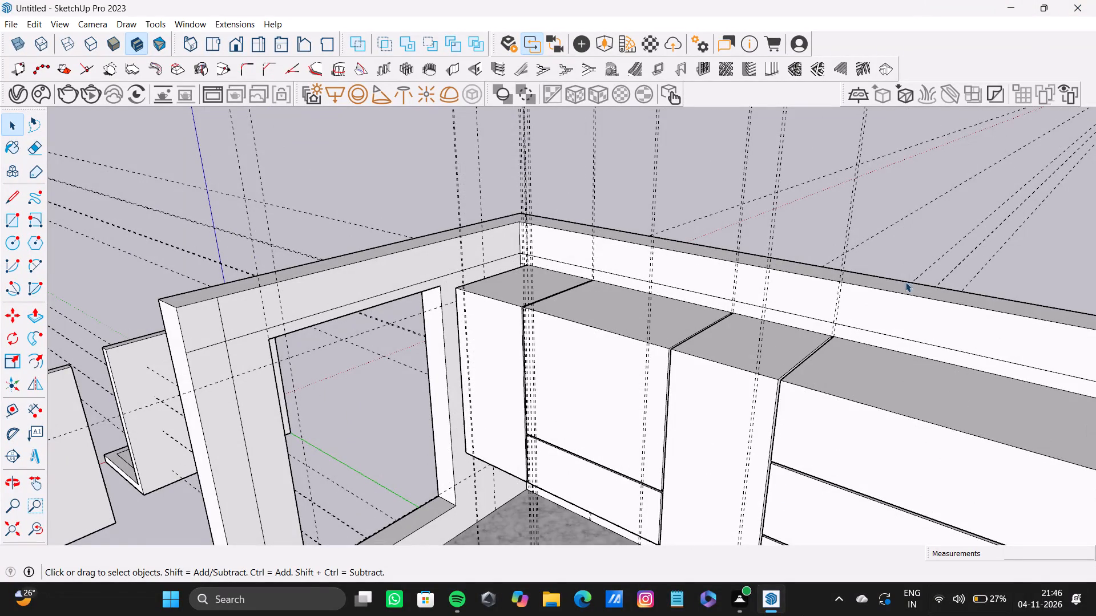
pyautogui.scroll(-14, 778, 476)
pyautogui.keyDown('shift'); pyautogui.moveTo(541, 365); pyautogui.dragTo(330, 384, button='middle'); pyautogui.keyUp('shift')
pyautogui.scroll(4, 335, 386)
pyautogui.keyDown('shift'); pyautogui.moveTo(341, 372); pyautogui.dragTo(342, 371, button='middle'); pyautogui.keyUp('shift')
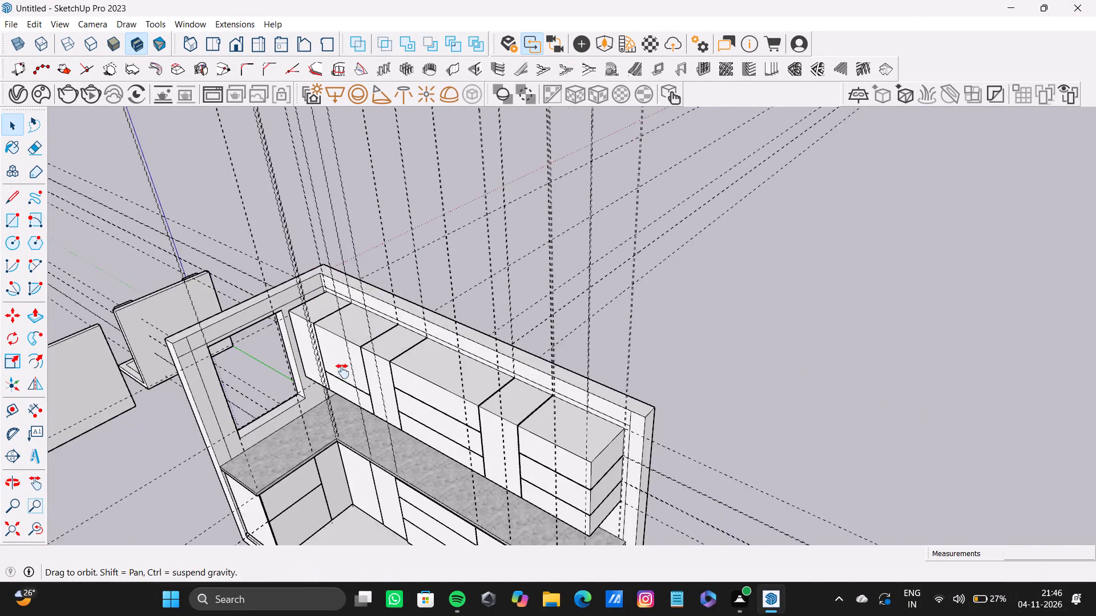
pyautogui.keyDown('shift'); pyautogui.moveTo(342, 371); pyautogui.dragTo(526, 269, button='middle'); pyautogui.keyUp('shift')
pyautogui.scroll(6, 539, 311)
pyautogui.keyDown('shift'); pyautogui.moveTo(528, 403); pyautogui.dragTo(548, 234, button='middle'); pyautogui.keyUp('shift')
pyautogui.keyDown('shift'); pyautogui.scroll(4, 538, 293); pyautogui.keyUp('shift')
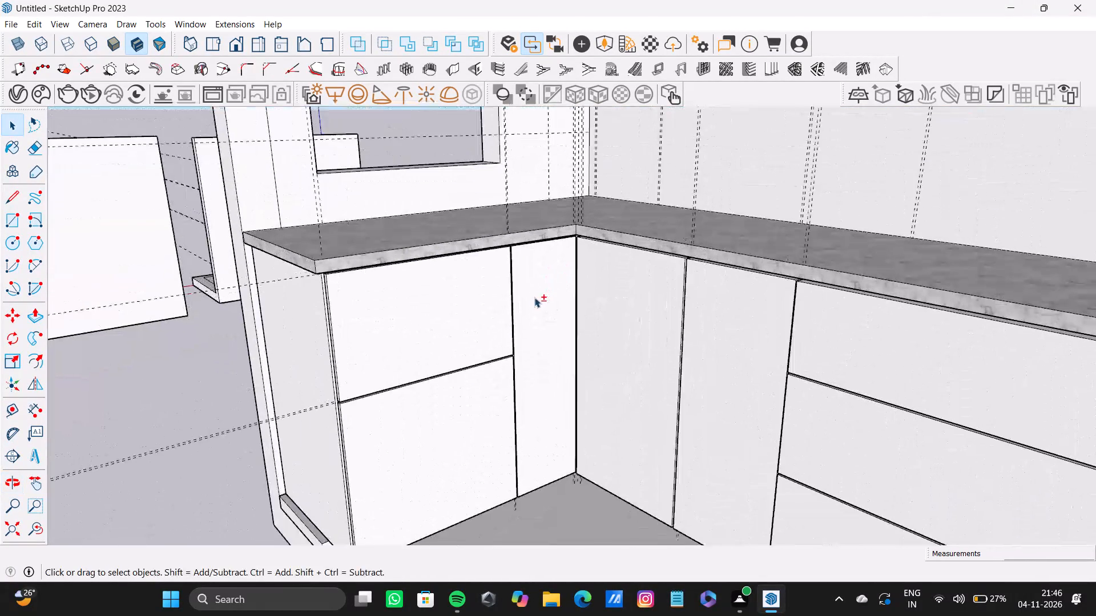
pyautogui.keyDown('shift'); pyautogui.doubleClick(534, 297); pyautogui.keyUp('shift')
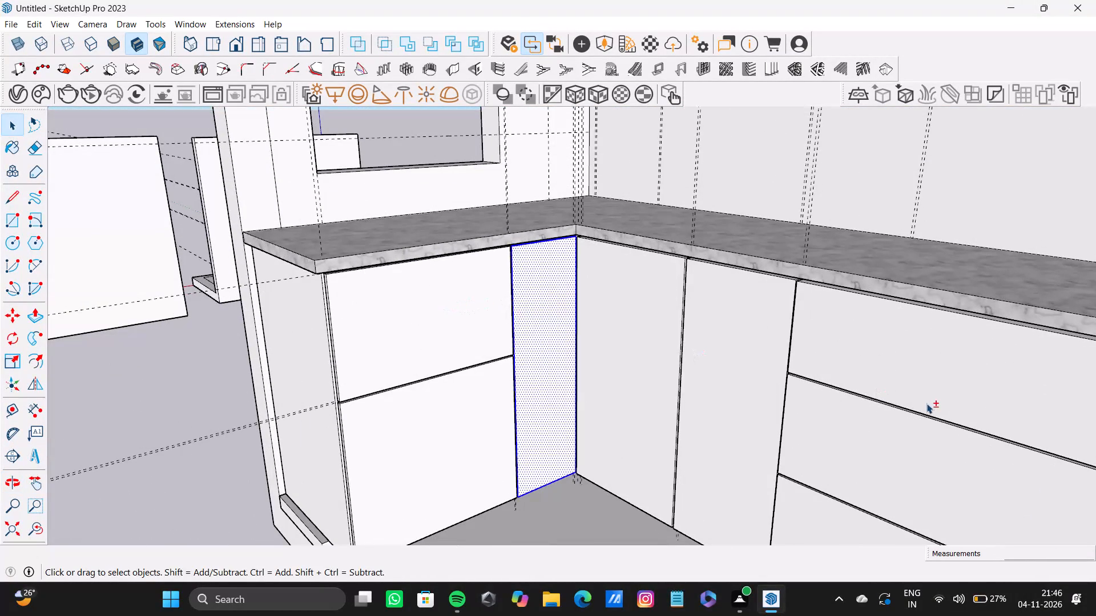
pyautogui.keyDown('shift'); pyautogui.doubleClick(369, 334); pyautogui.keyUp('shift')
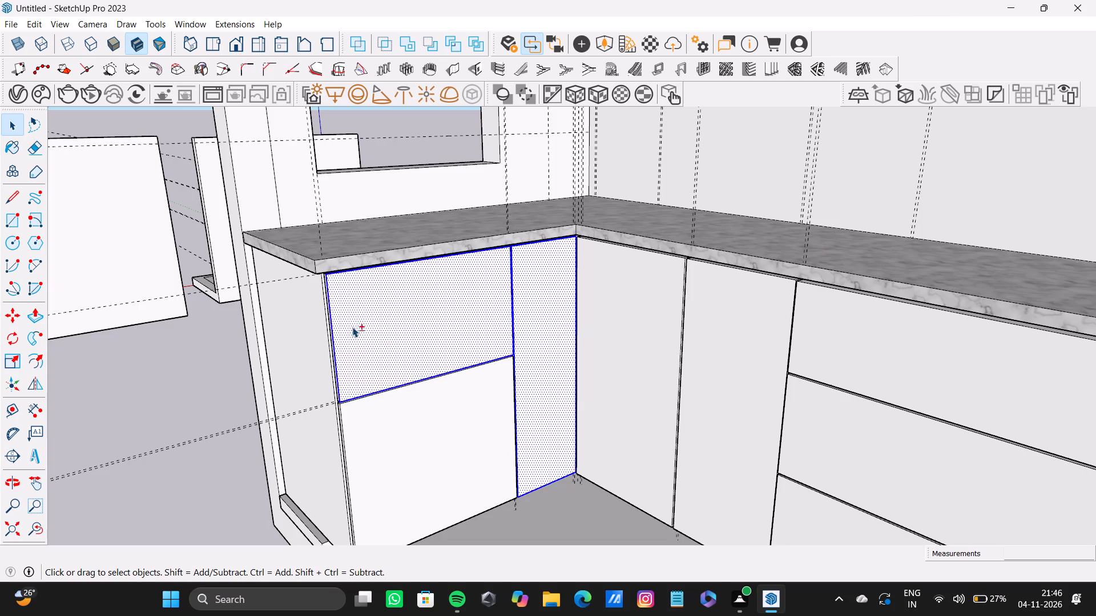
pyautogui.keyDown('shift'); pyautogui.scroll(8, 334, 311); pyautogui.keyUp('shift')
pyautogui.keyDown('shift'); pyautogui.doubleClick(401, 502); pyautogui.keyUp('shift')
# Add the thin side and gap edge faces of the short leg's two drawer fronts, keeping both fronts selected.
pyautogui.keyDown('shift'); pyautogui.scroll(5, 340, 509); pyautogui.keyUp('shift')
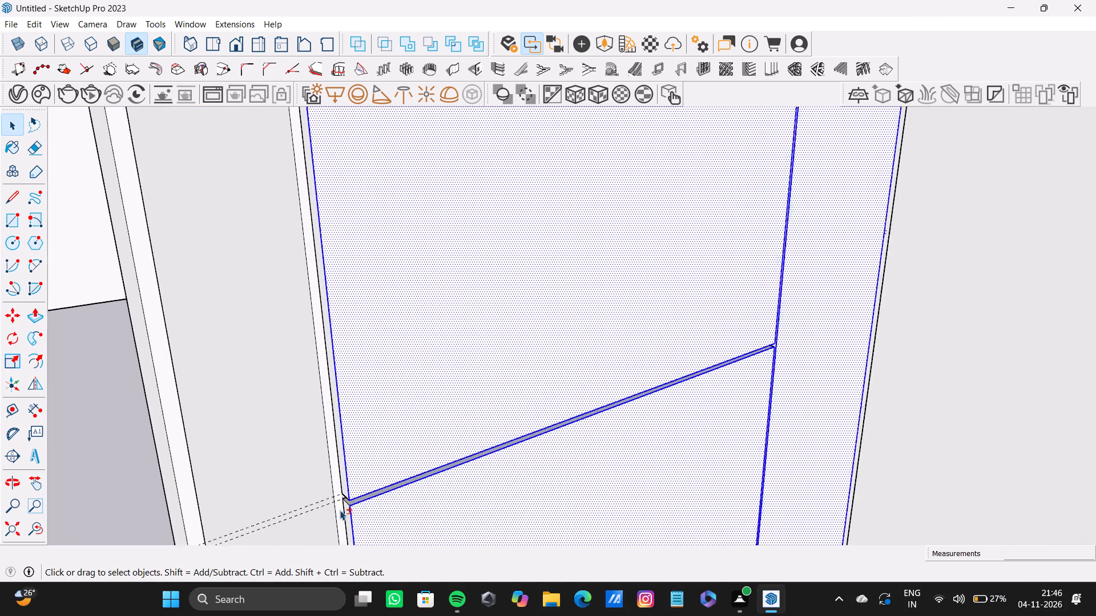
pyautogui.keyDown('shift'); pyautogui.scroll(1, 340, 510); pyautogui.keyUp('shift')
pyautogui.keyDown('shift'); pyautogui.click(344, 510); pyautogui.keyUp('shift')
pyautogui.keyDown('shift'); pyautogui.doubleClick(349, 510); pyautogui.keyUp('shift')
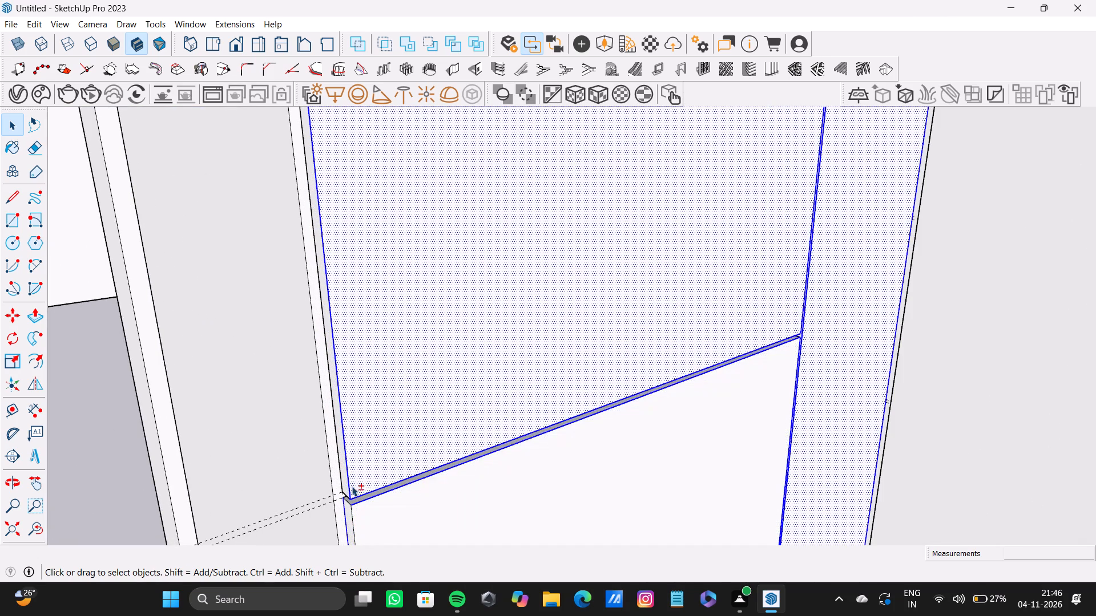
pyautogui.keyDown('shift'); pyautogui.doubleClick(345, 483); pyautogui.keyUp('shift')
pyautogui.keyDown('shift'); pyautogui.scroll(9, 361, 501); pyautogui.keyUp('shift')
pyautogui.keyDown('shift'); pyautogui.doubleClick(356, 495); pyautogui.keyUp('shift')
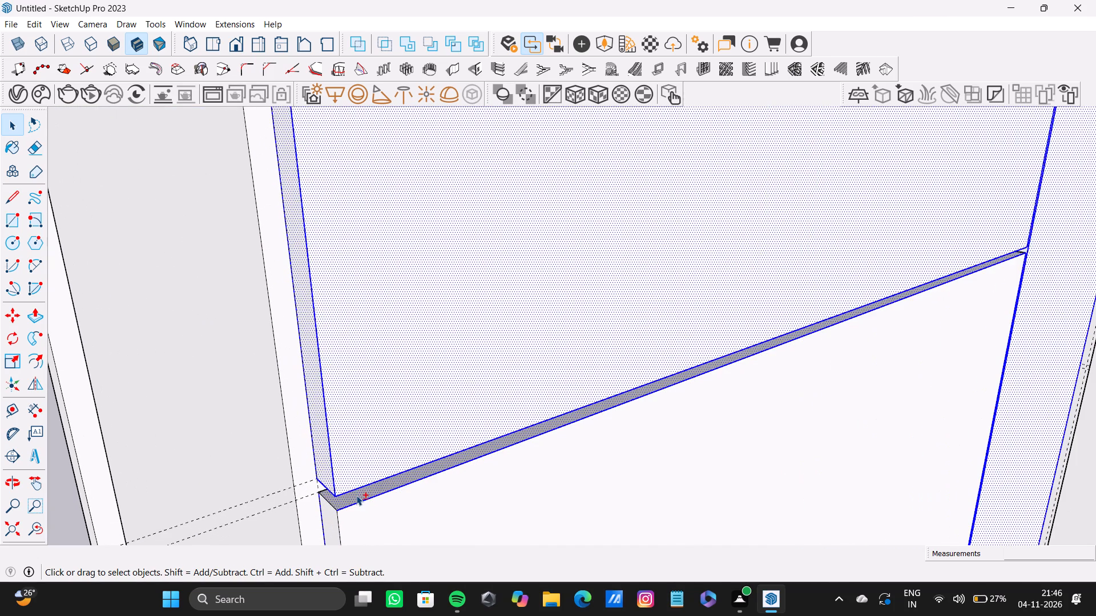
pyautogui.keyDown('shift'); pyautogui.doubleClick(358, 515); pyautogui.keyUp('shift')
pyautogui.keyDown('shift'); pyautogui.doubleClick(332, 516); pyautogui.keyUp('shift')
pyautogui.keyDown('shift'); pyautogui.scroll(-15, 346, 506); pyautogui.keyUp('shift')
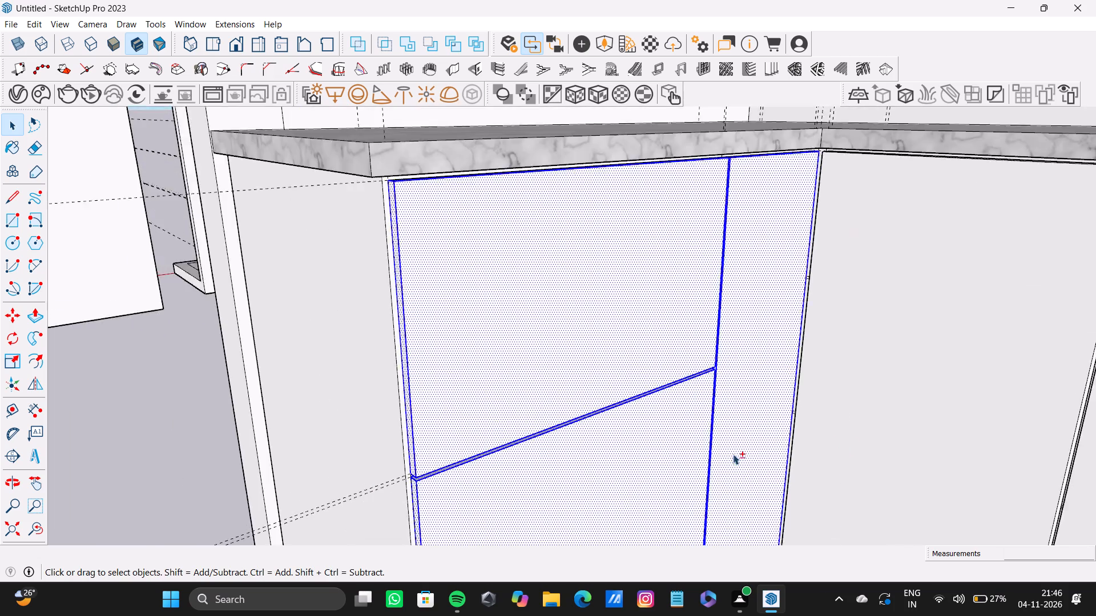
# Add the long run's corner door to the selection, including its front, top edge and side edge faces.
pyautogui.keyDown('shift'); pyautogui.scroll(1, 841, 444); pyautogui.keyUp('shift')
pyautogui.keyDown('shift'); pyautogui.moveTo(841, 444); pyautogui.dragTo(751, 465, button='middle'); pyautogui.keyUp('shift')
pyautogui.keyDown('shift'); pyautogui.scroll(-9, 751, 453); pyautogui.keyUp('shift')
pyautogui.moveTo(700, 463); pyautogui.dragTo(900, 455, button='middle')
pyautogui.keyDown('shift'); pyautogui.scroll(4, 896, 411); pyautogui.keyUp('shift')
pyautogui.keyDown('shift'); pyautogui.moveTo(894, 328); pyautogui.dragTo(875, 335, button='middle'); pyautogui.keyUp('shift')
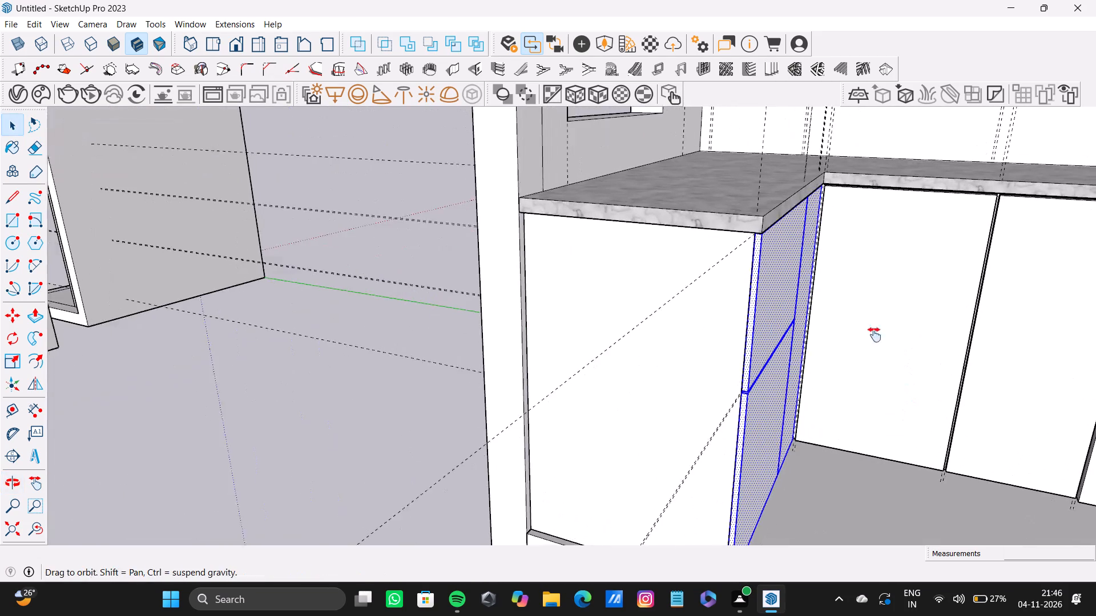
pyautogui.keyDown('shift'); pyautogui.moveTo(875, 335); pyautogui.dragTo(772, 378, button='middle'); pyautogui.keyUp('shift')
pyautogui.keyDown('shift'); pyautogui.scroll(4, 784, 347); pyautogui.keyUp('shift')
pyautogui.keyDown('shift'); pyautogui.doubleClick(785, 339); pyautogui.keyUp('shift')
pyautogui.keyDown('shift'); pyautogui.scroll(14, 719, 0); pyautogui.keyUp('shift')
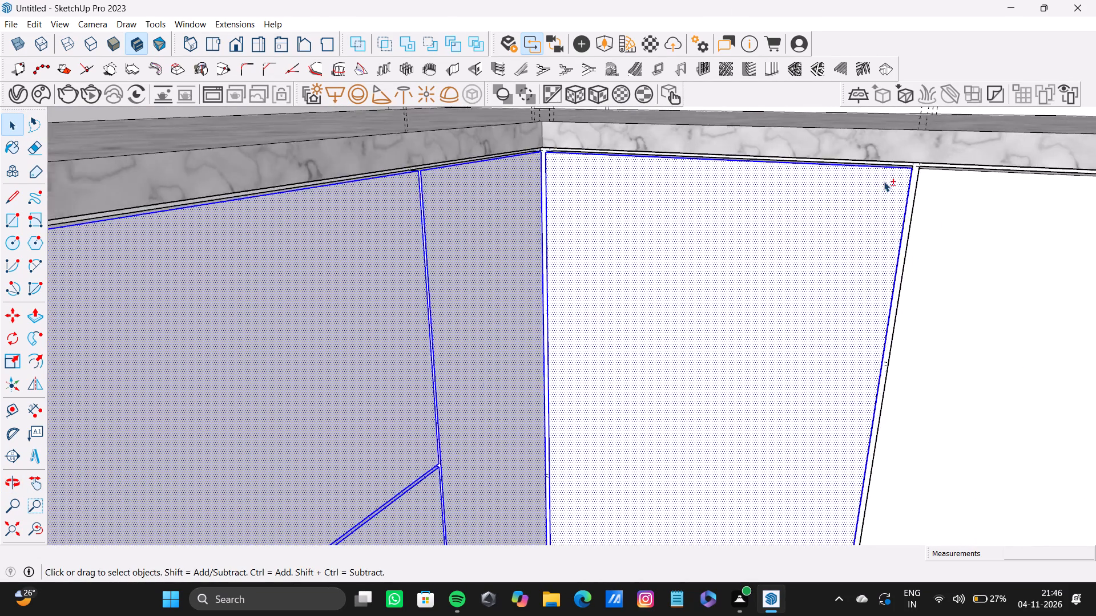
pyautogui.keyDown('shift'); pyautogui.scroll(2, 884, 181); pyautogui.keyUp('shift')
pyautogui.keyDown('shift'); pyautogui.moveTo(879, 196); pyautogui.dragTo(763, 273, button='middle'); pyautogui.keyUp('shift')
pyautogui.keyDown('shift'); pyautogui.scroll(15, 787, 246); pyautogui.keyUp('shift')
pyautogui.keyDown('shift'); pyautogui.doubleClick(801, 223); pyautogui.keyUp('shift')
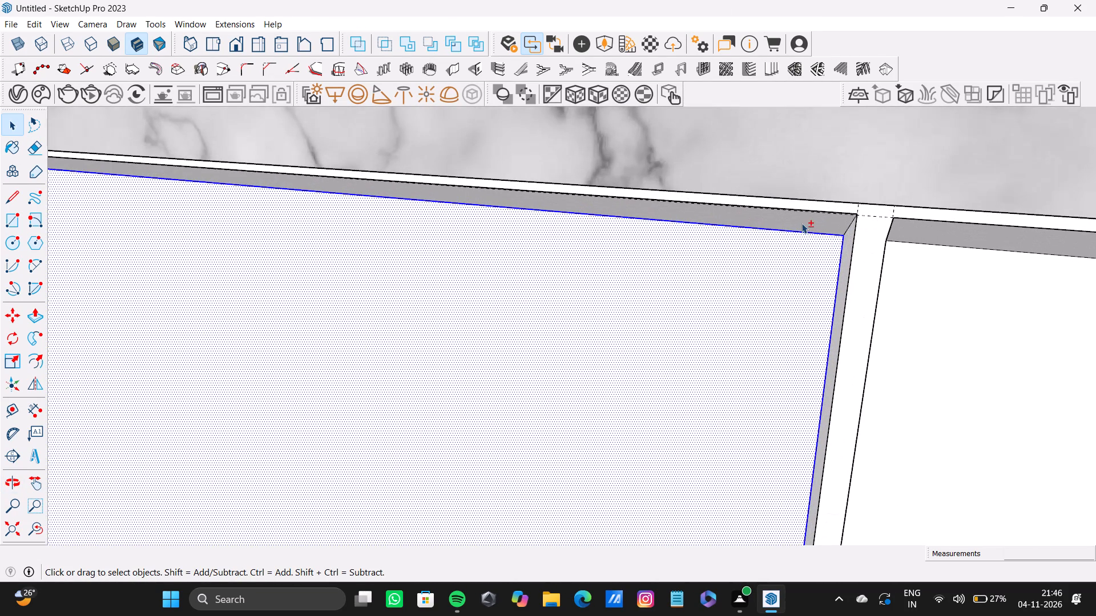
pyautogui.keyDown('shift'); pyautogui.doubleClick(844, 254); pyautogui.keyUp('shift')
# Add the second door from the corner to the selection, including its top edge, front and side edge faces.
pyautogui.keyDown('shift'); pyautogui.doubleClick(905, 227); pyautogui.keyUp('shift')
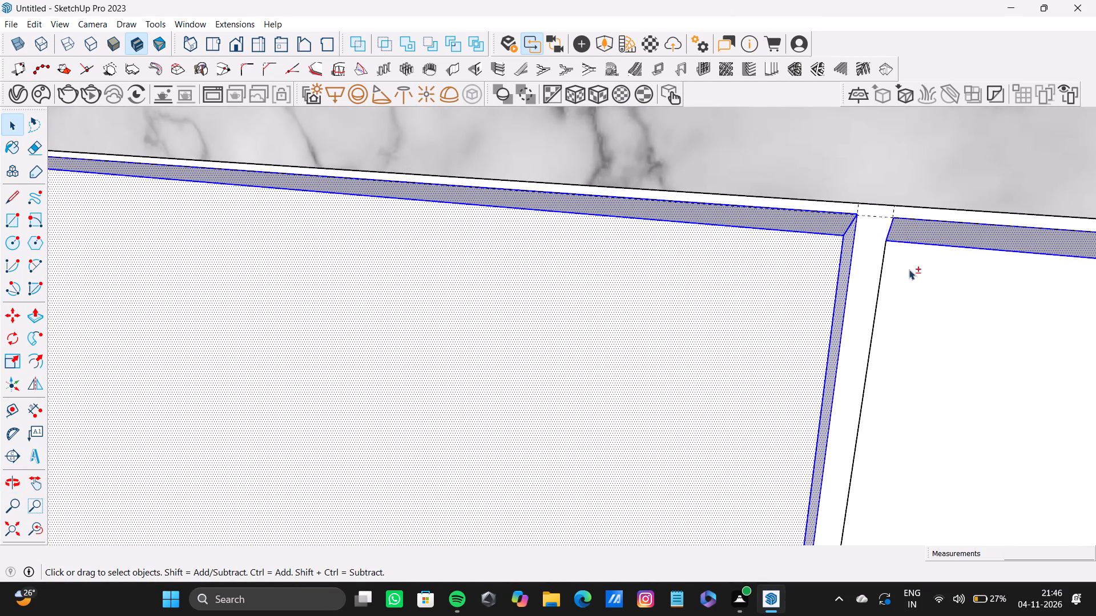
pyautogui.keyDown('shift'); pyautogui.doubleClick(905, 293); pyautogui.keyUp('shift')
pyautogui.keyDown('shift'); pyautogui.scroll(-5, 896, 297); pyautogui.keyUp('shift')
pyautogui.keyDown('shift'); pyautogui.moveTo(696, 316); pyautogui.dragTo(883, 368, button='middle'); pyautogui.keyUp('shift')
pyautogui.keyDown('shift'); pyautogui.scroll(7, 624, 283); pyautogui.keyUp('shift')
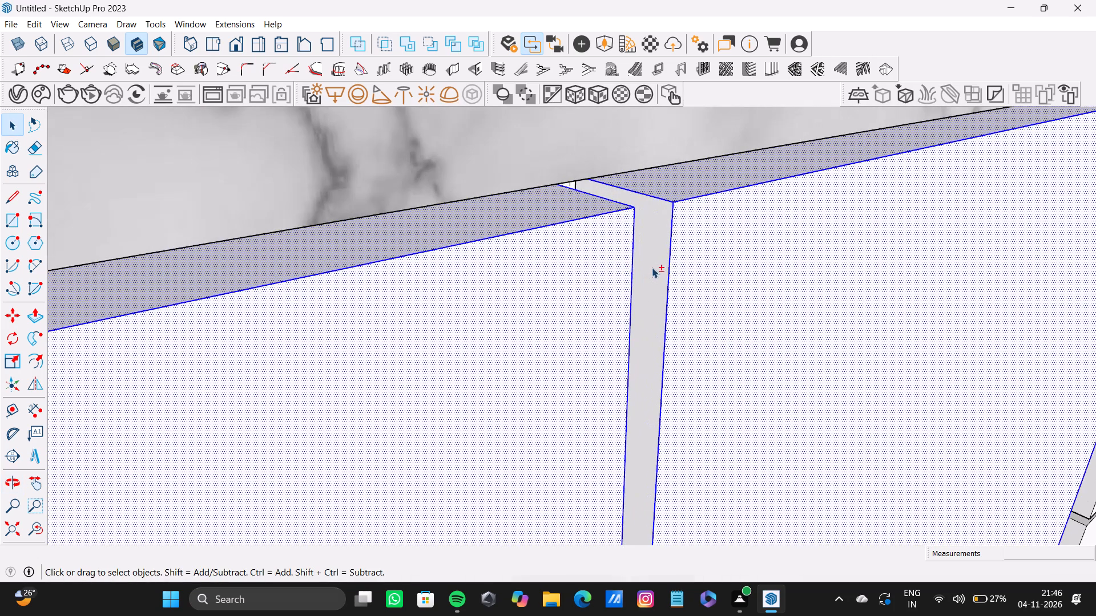
pyautogui.keyDown('shift'); pyautogui.doubleClick(651, 267); pyautogui.keyUp('shift')
# Add the top front of the wide drawer unit to the selection, including its top and side edge faces.
pyautogui.keyDown('shift'); pyautogui.scroll(-18, 650, 266); pyautogui.keyUp('shift')
pyautogui.keyDown('shift'); pyautogui.moveTo(650, 262); pyautogui.dragTo(136, 269, button='middle'); pyautogui.keyUp('shift')
pyautogui.keyDown('shift'); pyautogui.scroll(2, 513, 217); pyautogui.keyUp('shift')
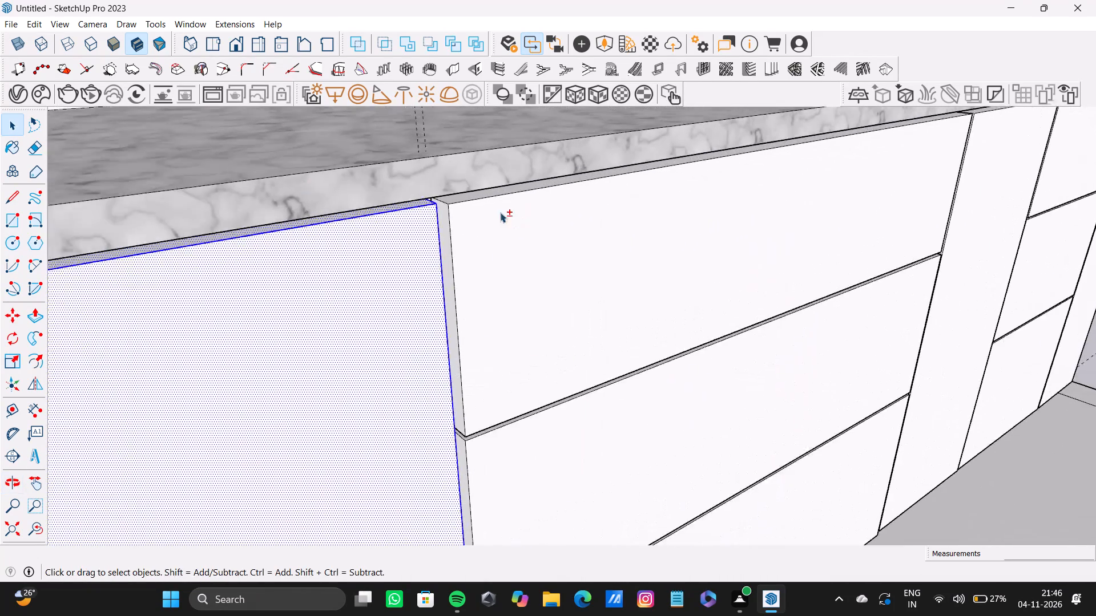
pyautogui.keyDown('shift'); pyautogui.scroll(16, 500, 212); pyautogui.keyUp('shift')
pyautogui.keyDown('shift'); pyautogui.doubleClick(516, 183); pyautogui.keyUp('shift')
pyautogui.keyDown('shift'); pyautogui.click(513, 249); pyautogui.keyUp('shift')
pyautogui.keyDown('shift'); pyautogui.moveTo(513, 249); pyautogui.dragTo(495, 254); pyautogui.keyUp('shift')
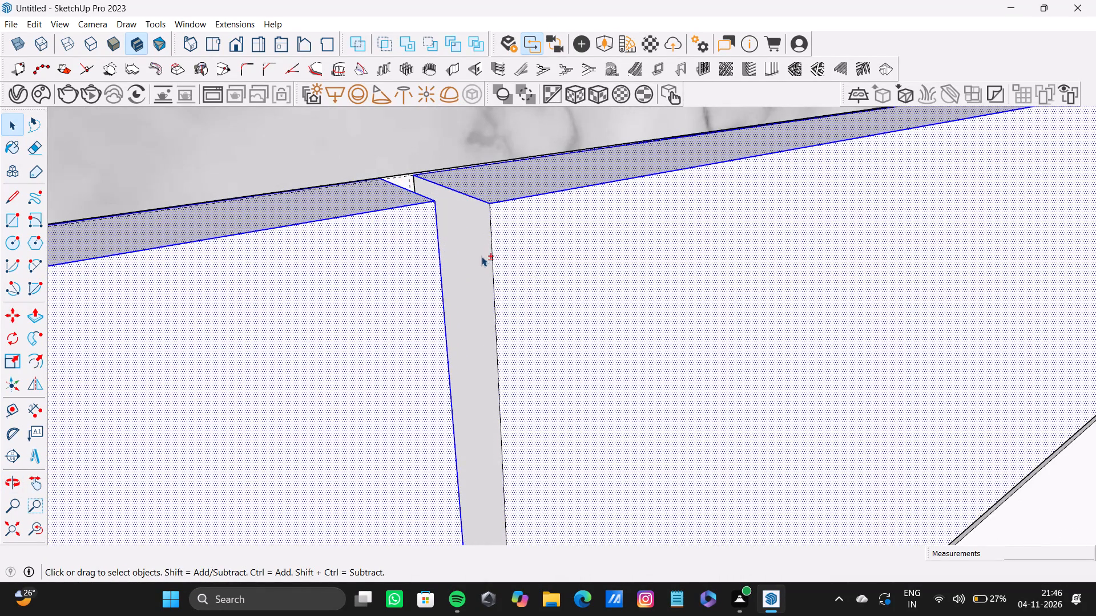
pyautogui.keyDown('shift'); pyautogui.doubleClick(481, 256); pyautogui.keyUp('shift')
# Add the middle front of the wide drawer unit to the selection, including its top and side edge faces.
pyautogui.keyDown('shift'); pyautogui.scroll(-18, 481, 256); pyautogui.keyUp('shift')
pyautogui.keyDown('shift'); pyautogui.moveTo(568, 368); pyautogui.dragTo(452, 199, button='middle'); pyautogui.keyUp('shift')
pyautogui.keyDown('shift'); pyautogui.scroll(3, 425, 394); pyautogui.keyUp('shift')
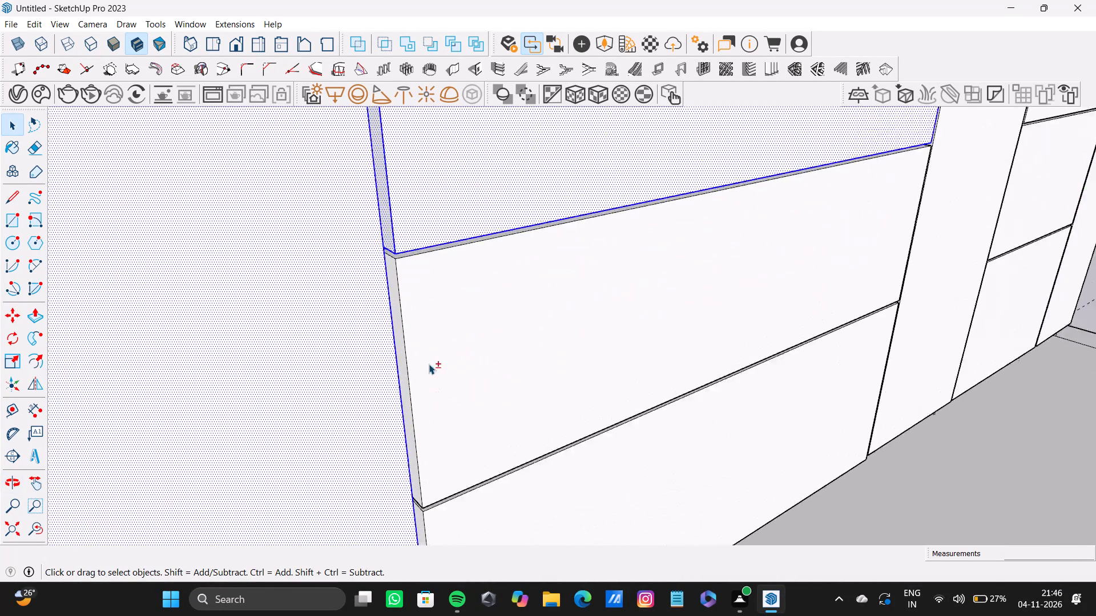
pyautogui.keyDown('shift'); pyautogui.scroll(10, 429, 364); pyautogui.keyUp('shift')
pyautogui.keyDown('shift'); pyautogui.moveTo(395, 197); pyautogui.dragTo(406, 233, button='middle'); pyautogui.keyUp('shift')
pyautogui.keyDown('shift'); pyautogui.doubleClick(409, 237); pyautogui.keyUp('shift')
pyautogui.keyDown('shift'); pyautogui.doubleClick(377, 189); pyautogui.keyUp('shift')
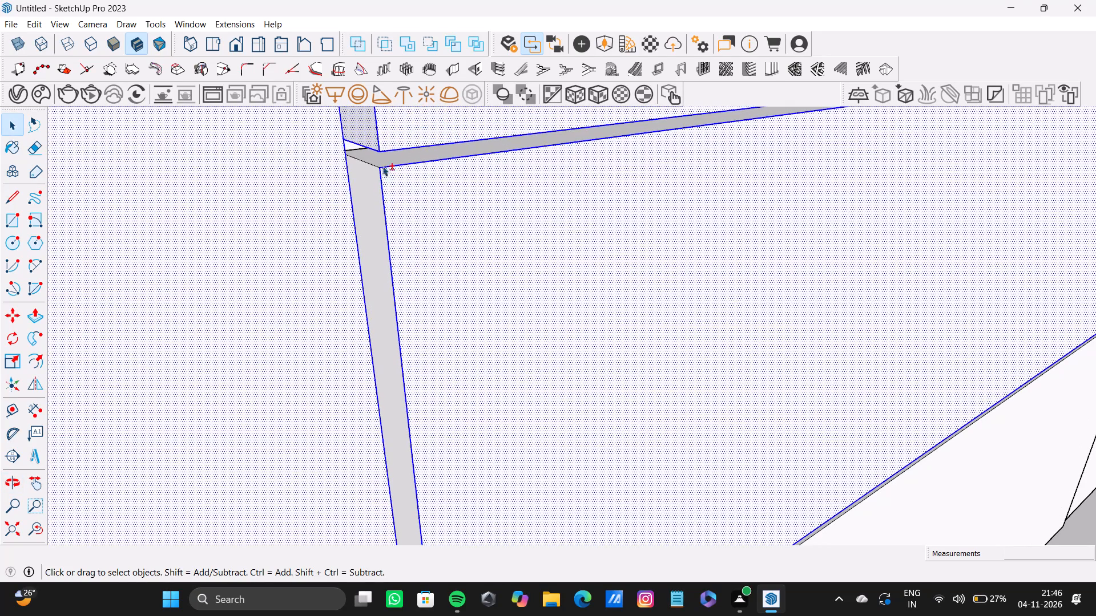
pyautogui.keyDown('shift'); pyautogui.doubleClick(389, 155); pyautogui.keyUp('shift')
pyautogui.keyDown('shift'); pyautogui.doubleClick(368, 187); pyautogui.keyUp('shift')
# Add the bottom front of the wide drawer unit to the selection, including its top and side edge faces.
pyautogui.keyDown('shift'); pyautogui.scroll(-19, 385, 197); pyautogui.keyUp('shift')
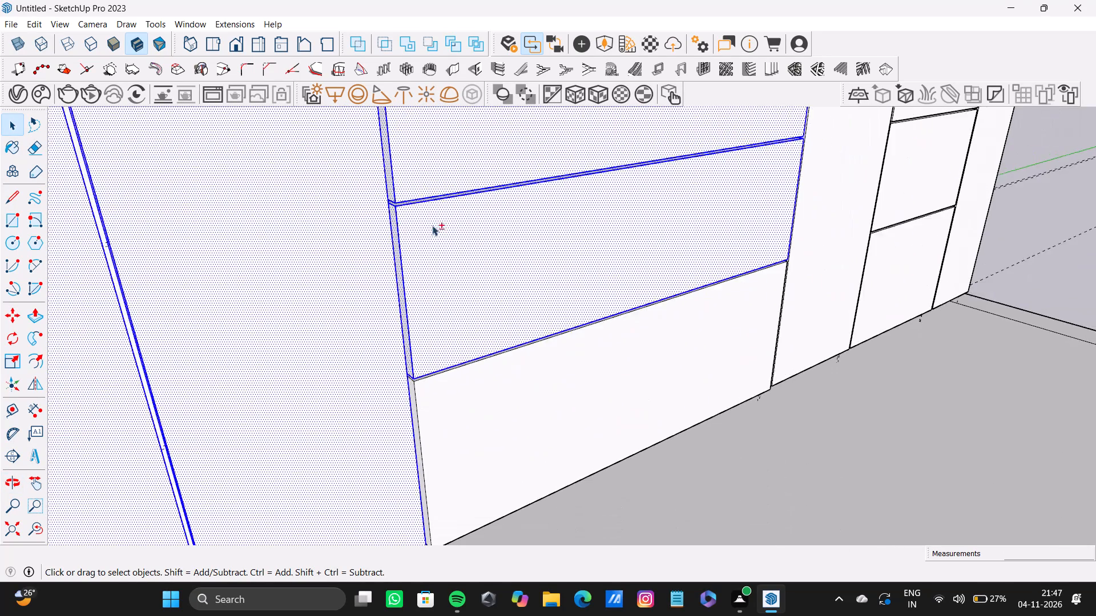
pyautogui.moveTo(610, 285); pyautogui.dragTo(429, 288, button='middle')
pyautogui.scroll(-1, 438, 294)
pyautogui.keyDown('shift'); pyautogui.scroll(11, 463, 298); pyautogui.keyUp('shift')
pyautogui.keyDown('shift'); pyautogui.moveTo(165, 265); pyautogui.dragTo(509, 304, button='middle'); pyautogui.keyUp('shift')
pyautogui.scroll(3, 482, 318)
pyautogui.moveTo(482, 318); pyautogui.dragTo(606, 346, button='middle')
pyautogui.keyDown('shift'); pyautogui.scroll(10, 543, 330); pyautogui.keyUp('shift')
pyautogui.keyDown('shift'); pyautogui.doubleClick(460, 300); pyautogui.keyUp('shift')
pyautogui.keyDown('shift'); pyautogui.click(484, 338); pyautogui.keyUp('shift')
pyautogui.keyDown('shift'); pyautogui.moveTo(484, 338); pyautogui.dragTo(476, 345); pyautogui.keyUp('shift')
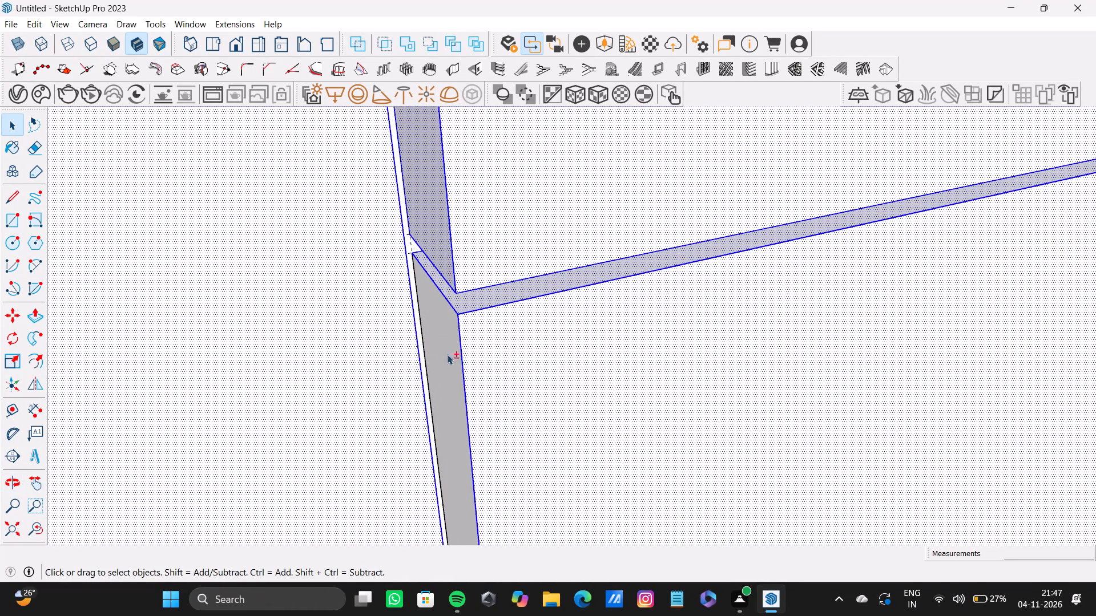
pyautogui.keyDown('shift'); pyautogui.doubleClick(433, 358); pyautogui.keyUp('shift')
# Add the tall door between the two drawer units to the selection, together with its edge faces.
pyautogui.keyDown('shift'); pyautogui.scroll(-20, 466, 337); pyautogui.keyUp('shift')
pyautogui.keyDown('shift'); pyautogui.scroll(-3, 466, 337); pyautogui.keyUp('shift')
pyautogui.keyDown('shift'); pyautogui.moveTo(743, 315); pyautogui.dragTo(399, 544, button='middle'); pyautogui.keyUp('shift')
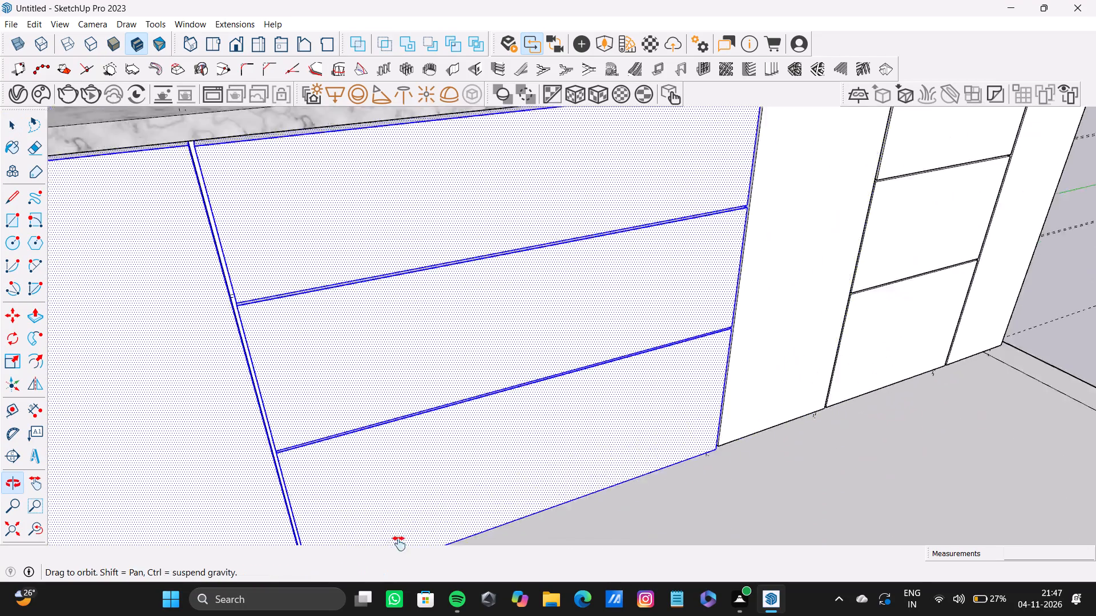
pyautogui.keyDown('shift'); pyautogui.moveTo(399, 544); pyautogui.dragTo(395, 547, button='middle'); pyautogui.keyUp('shift')
pyautogui.keyDown('shift'); pyautogui.scroll(-1, 395, 547); pyautogui.keyUp('shift')
pyautogui.scroll(4, 644, 293)
pyautogui.keyDown('shift'); pyautogui.moveTo(644, 284); pyautogui.dragTo(632, 396, button='middle'); pyautogui.keyUp('shift')
pyautogui.keyDown('shift'); pyautogui.scroll(12, 507, 337); pyautogui.keyUp('shift')
pyautogui.keyDown('shift'); pyautogui.doubleClick(442, 314); pyautogui.keyUp('shift')
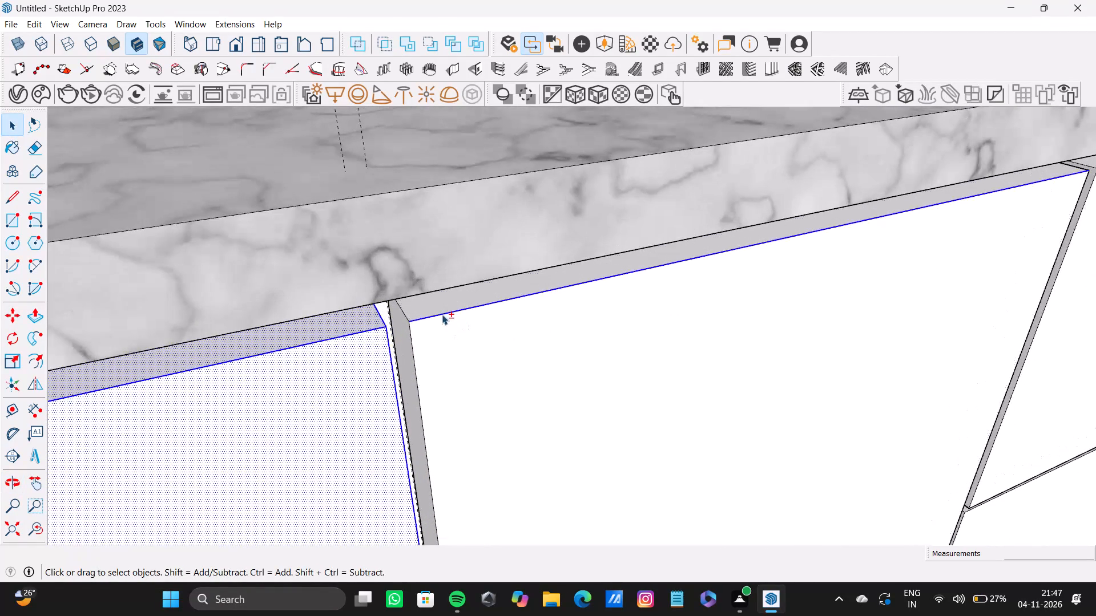
pyautogui.keyDown('shift'); pyautogui.tripleClick(404, 348); pyautogui.keyUp('shift')
# Add the top front of the narrower drawer unit to the selection, including its top and side edge faces.
pyautogui.keyDown('shift'); pyautogui.scroll(-6, 497, 327); pyautogui.keyUp('shift')
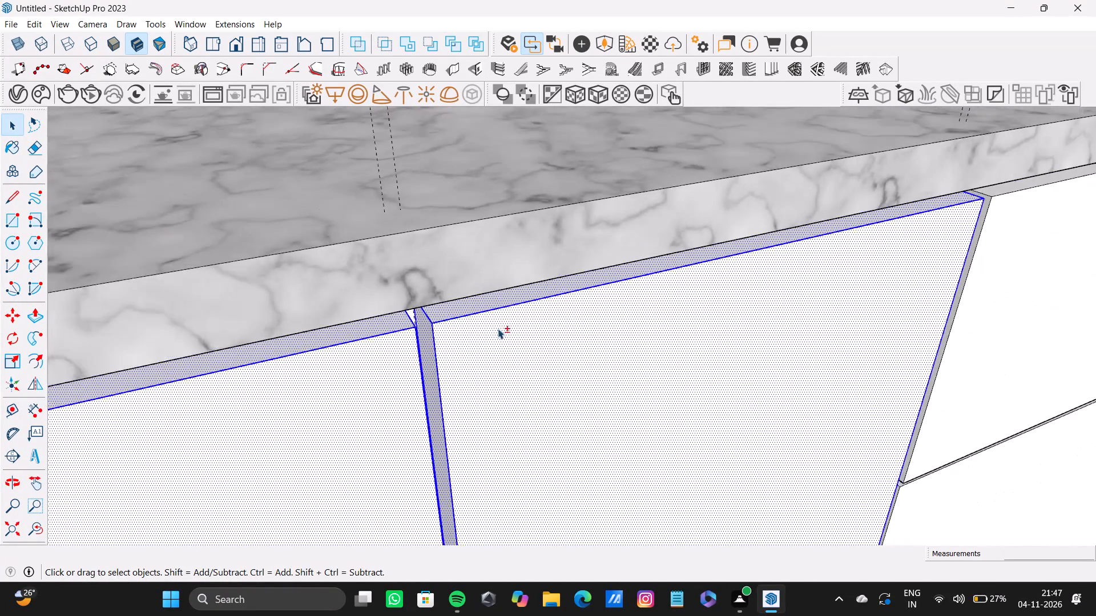
pyautogui.keyDown('shift'); pyautogui.scroll(-4, 498, 329); pyautogui.keyUp('shift')
pyautogui.keyDown('shift'); pyautogui.moveTo(752, 388); pyautogui.dragTo(452, 446, button='middle'); pyautogui.keyUp('shift')
pyautogui.keyDown('shift'); pyautogui.scroll(13, 590, 348); pyautogui.keyUp('shift')
pyautogui.keyDown('shift'); pyautogui.doubleClick(438, 279); pyautogui.keyUp('shift')
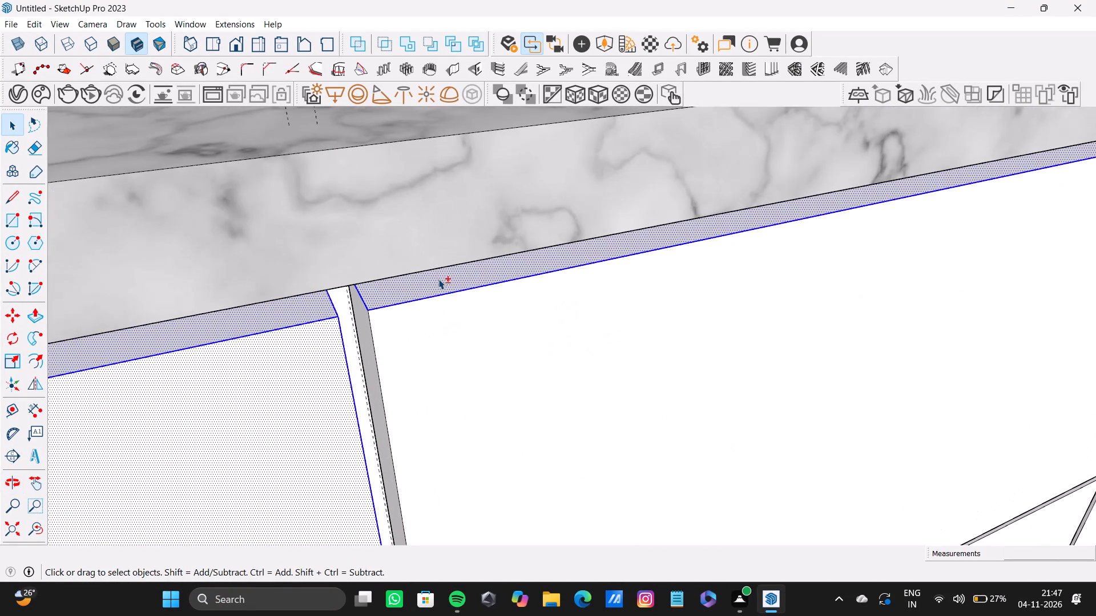
pyautogui.keyDown('shift'); pyautogui.doubleClick(457, 353); pyautogui.keyUp('shift')
pyautogui.keyDown('shift'); pyautogui.doubleClick(371, 352); pyautogui.keyUp('shift')
# Add the middle front of the narrower drawer unit to the selection, together with its edge faces.
pyautogui.keyDown('shift'); pyautogui.scroll(-9, 372, 358); pyautogui.keyUp('shift')
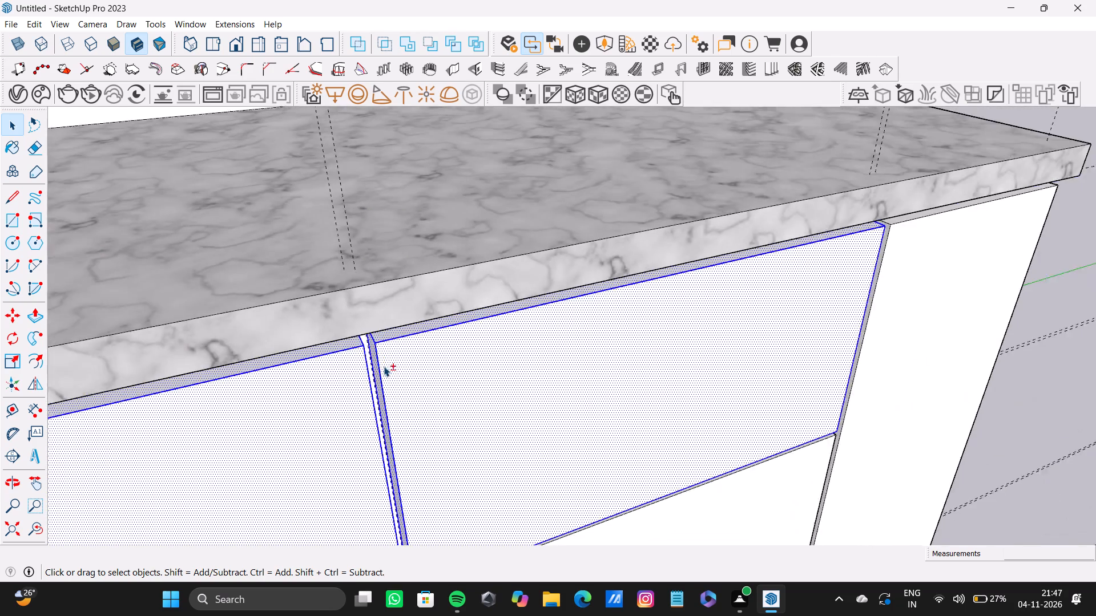
pyautogui.keyDown('shift'); pyautogui.scroll(-5, 384, 366); pyautogui.keyUp('shift')
pyautogui.keyDown('shift'); pyautogui.moveTo(384, 366); pyautogui.dragTo(385, 268, button='middle'); pyautogui.keyUp('shift')
pyautogui.keyDown('shift'); pyautogui.moveTo(434, 367); pyautogui.dragTo(407, 178, button='middle'); pyautogui.keyUp('shift')
pyautogui.keyDown('shift'); pyautogui.scroll(1, 411, 322); pyautogui.keyUp('shift')
pyautogui.keyDown('shift'); pyautogui.moveTo(411, 322); pyautogui.dragTo(389, 225, button='middle'); pyautogui.keyUp('shift')
pyautogui.keyDown('shift'); pyautogui.scroll(9, 366, 217); pyautogui.keyUp('shift')
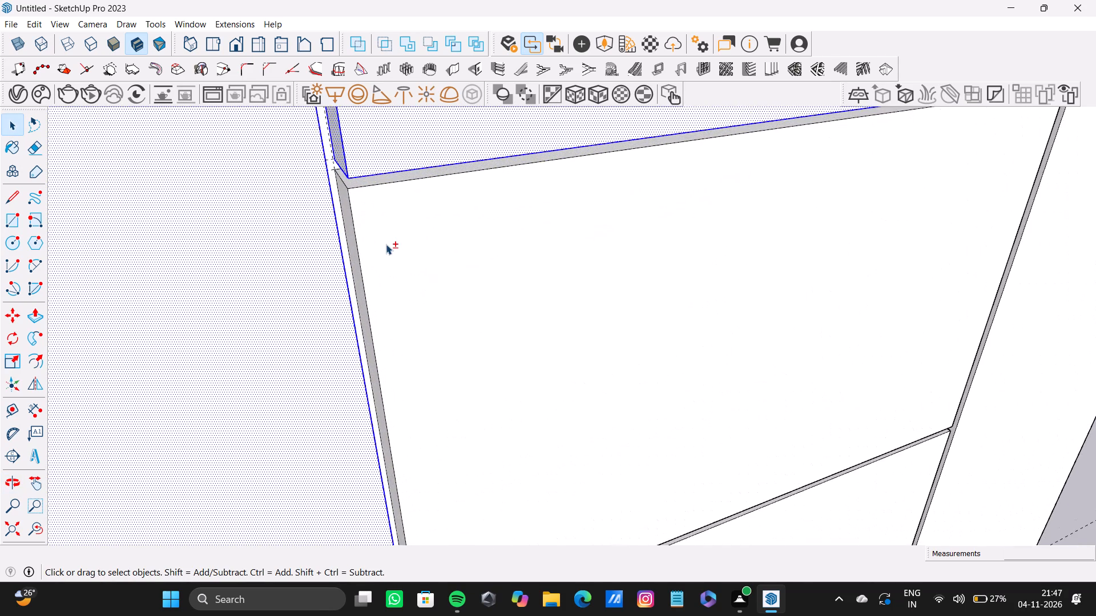
pyautogui.keyDown('shift'); pyautogui.doubleClick(386, 244); pyautogui.keyUp('shift')
pyautogui.keyDown('shift'); pyautogui.doubleClick(345, 187); pyautogui.keyUp('shift')
# Add the bottom front of the narrower drawer unit to the selection, including its top and side edge faces.
pyautogui.keyDown('shift'); pyautogui.scroll(-2, 381, 245); pyautogui.keyUp('shift')
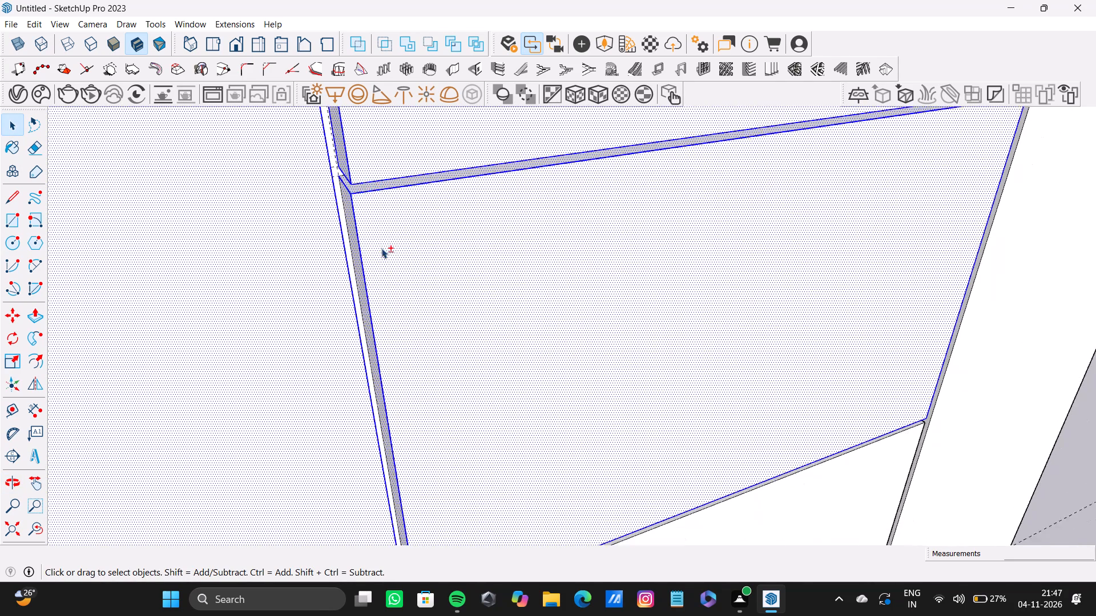
pyautogui.keyDown('shift'); pyautogui.scroll(-10, 381, 248); pyautogui.keyUp('shift')
pyautogui.keyDown('shift'); pyautogui.moveTo(420, 291); pyautogui.dragTo(430, 241, button='middle'); pyautogui.keyUp('shift')
pyautogui.keyDown('shift'); pyautogui.scroll(15, 430, 372); pyautogui.keyUp('shift')
pyautogui.keyDown('shift'); pyautogui.doubleClick(417, 382); pyautogui.keyUp('shift')
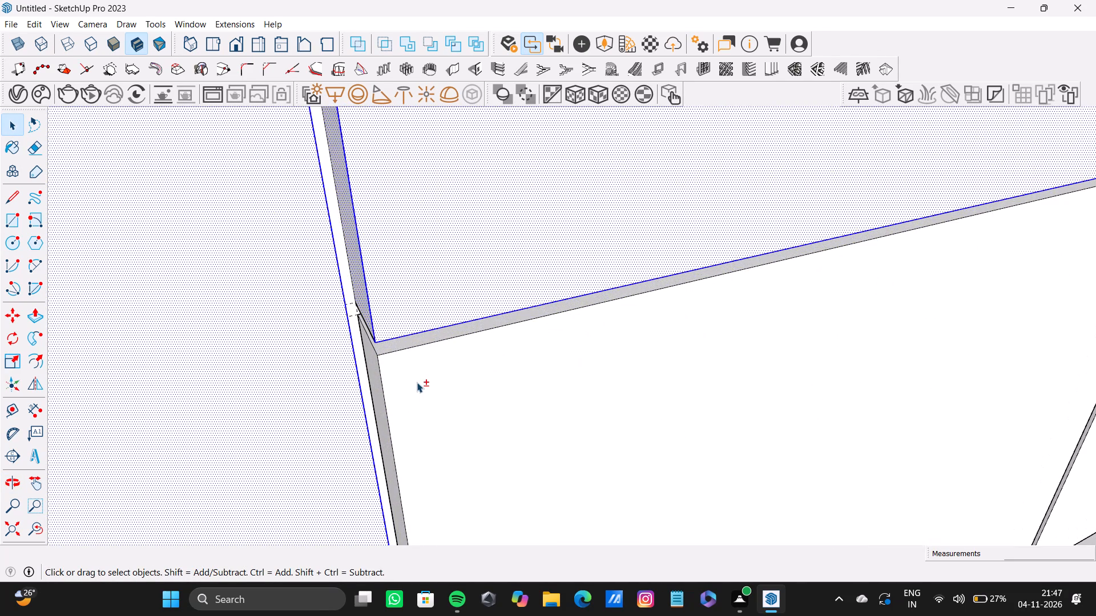
pyautogui.keyDown('shift'); pyautogui.doubleClick(400, 346); pyautogui.keyUp('shift')
pyautogui.keyDown('shift'); pyautogui.doubleClick(373, 365); pyautogui.keyUp('shift')
# Add the tall door at the free end of the long run, with its edge faces, and check the selected fronts.
pyautogui.keyDown('shift'); pyautogui.scroll(-3, 373, 362); pyautogui.keyUp('shift')
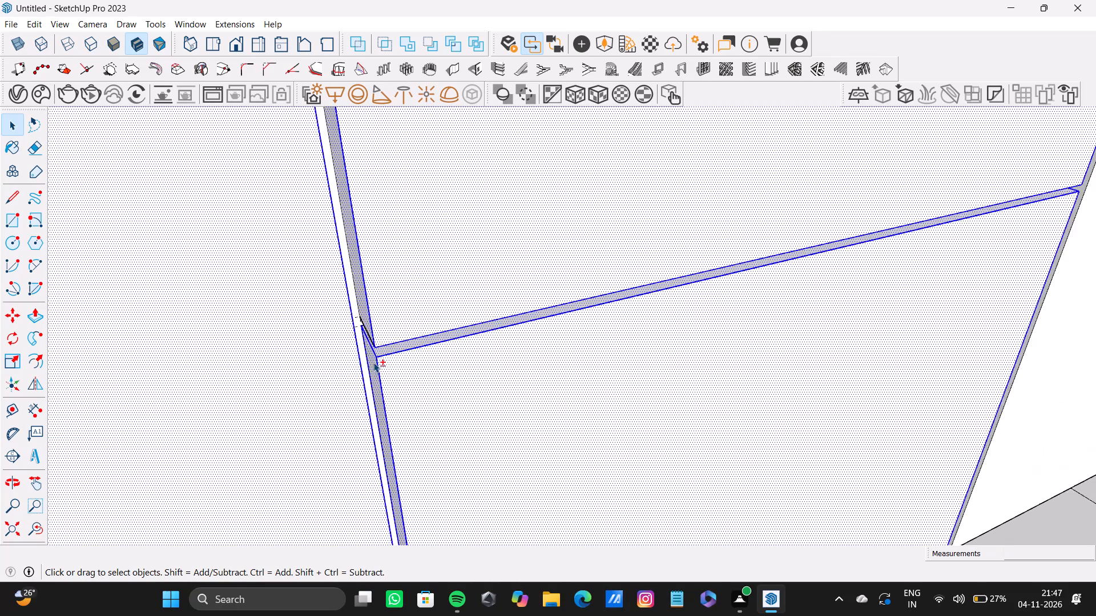
pyautogui.keyDown('shift'); pyautogui.scroll(-20, 373, 362); pyautogui.keyUp('shift')
pyautogui.keyDown('shift'); pyautogui.scroll(-1, 373, 362); pyautogui.keyUp('shift')
pyautogui.moveTo(642, 370); pyautogui.dragTo(571, 356, button='middle')
pyautogui.keyDown('shift'); pyautogui.scroll(4, 526, 281); pyautogui.keyUp('shift')
pyautogui.keyDown('shift'); pyautogui.tripleClick(562, 237); pyautogui.keyUp('shift')
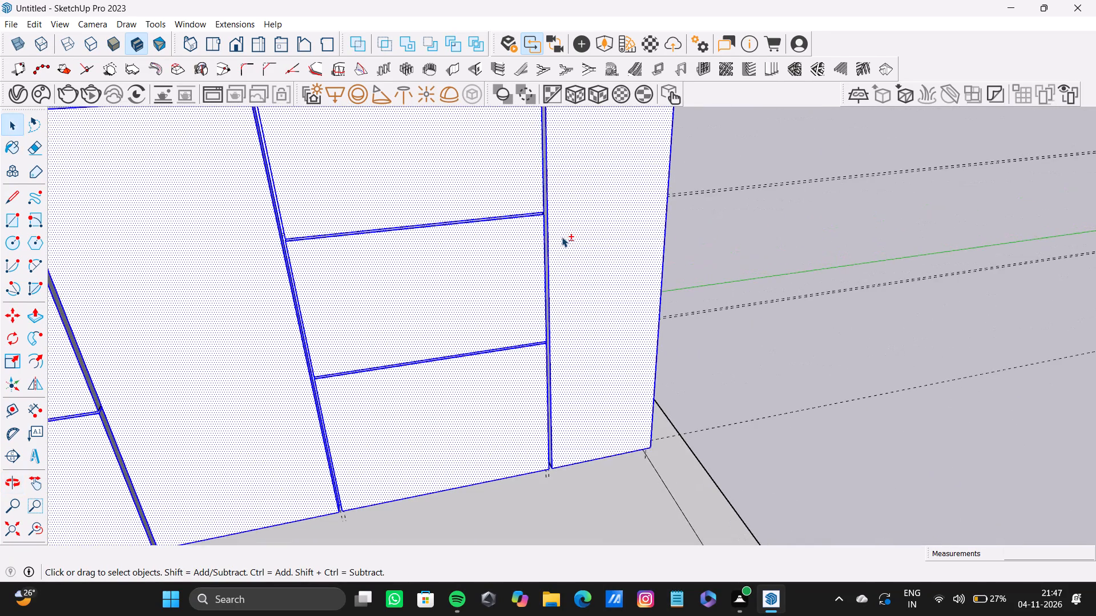
pyautogui.keyDown('shift'); pyautogui.scroll(3, 559, 252); pyautogui.keyUp('shift')
pyautogui.keyDown('shift'); pyautogui.scroll(-6, 559, 252); pyautogui.keyUp('shift')
pyautogui.moveTo(557, 258); pyautogui.dragTo(297, 286, button='middle')
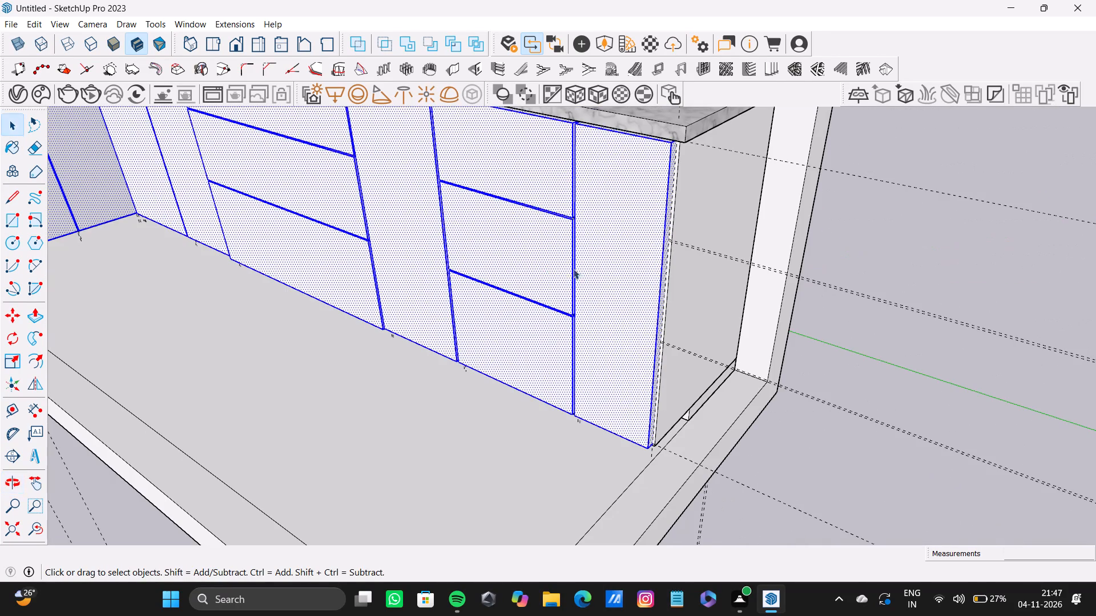
pyautogui.scroll(9, 654, 314)
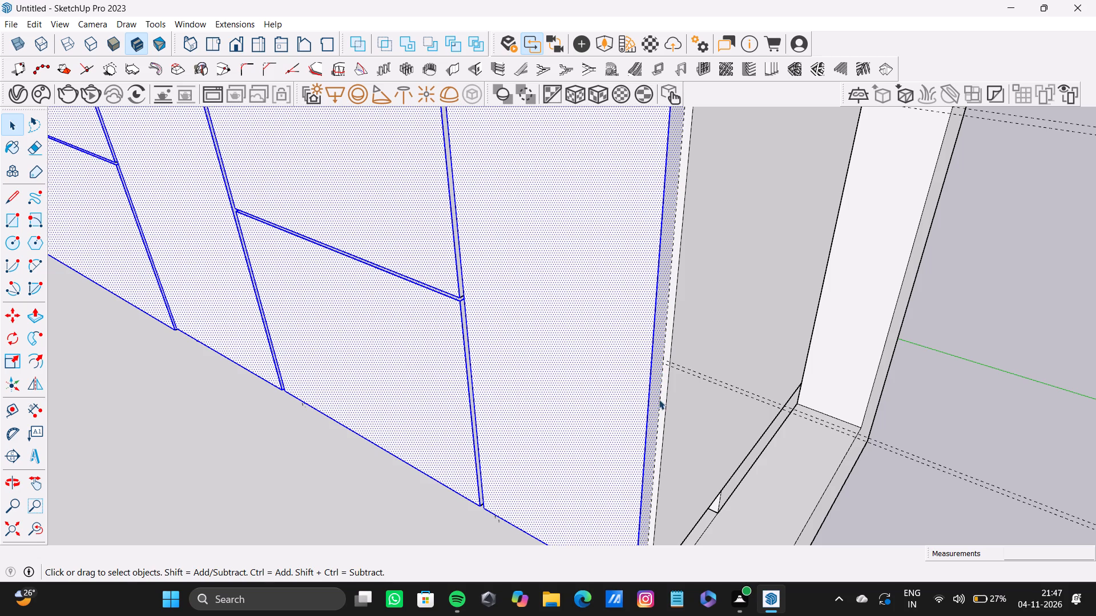
pyautogui.scroll(-9, 543, 348)
pyautogui.moveTo(531, 373); pyautogui.dragTo(602, 182, button='middle')
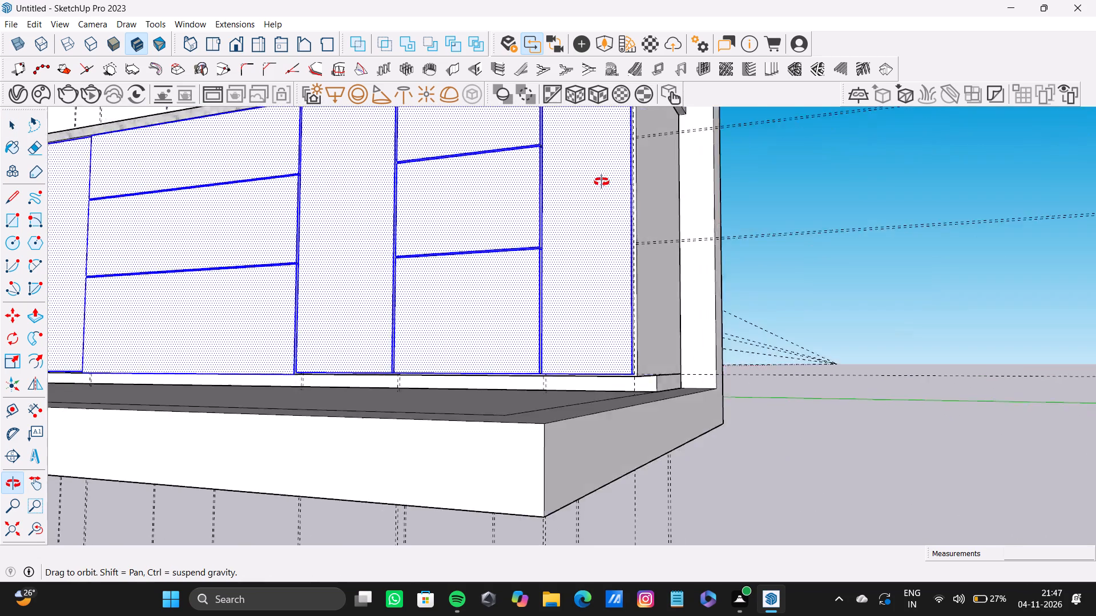
# Examine the lower edges of the selected fronts at the free end of the long run.
pyautogui.moveTo(602, 182); pyautogui.dragTo(574, 203, button='middle')
pyautogui.scroll(13, 586, 347)
pyautogui.moveTo(601, 352); pyautogui.dragTo(572, 365, button='middle')
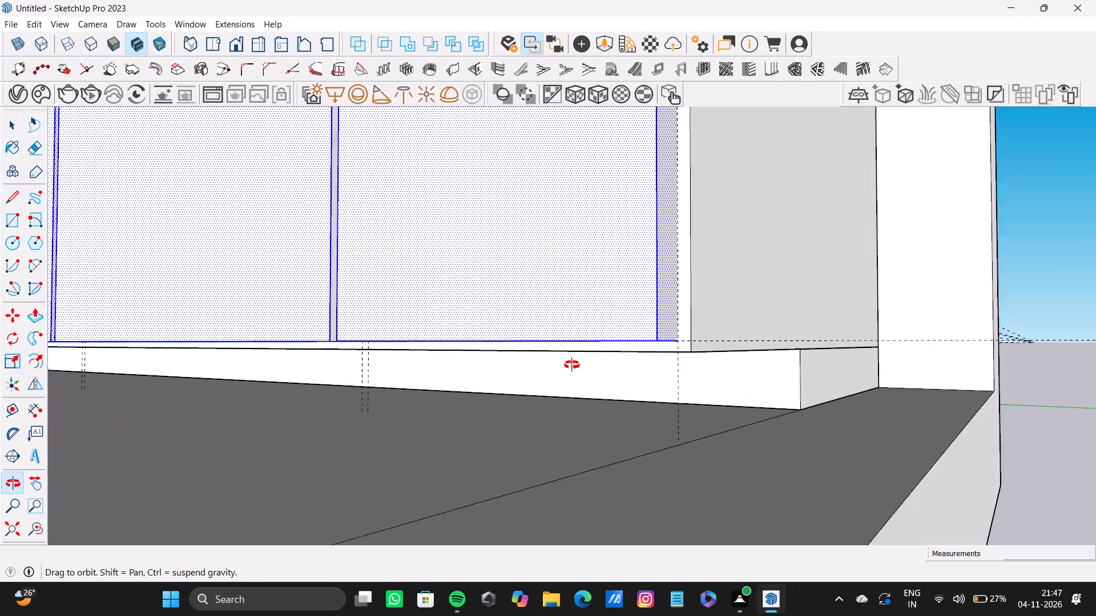
pyautogui.moveTo(572, 365); pyautogui.dragTo(570, 368, button='middle')
pyautogui.scroll(12, 606, 351)
pyautogui.scroll(-20, 730, 328)
pyautogui.scroll(-1, 730, 328)
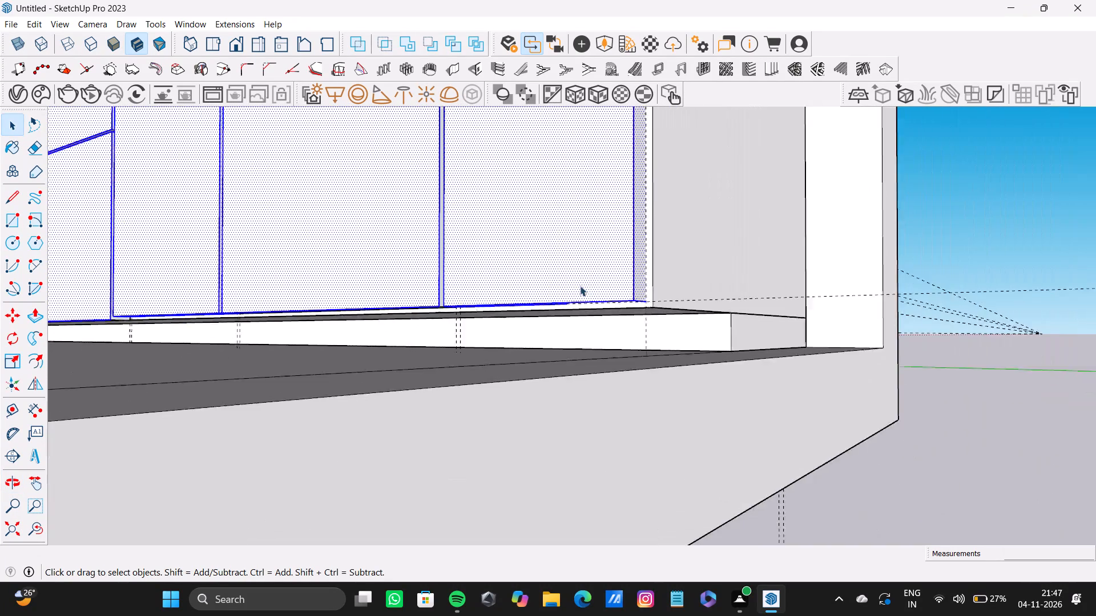
pyautogui.scroll(-7, 580, 286)
pyautogui.click(32, 528)
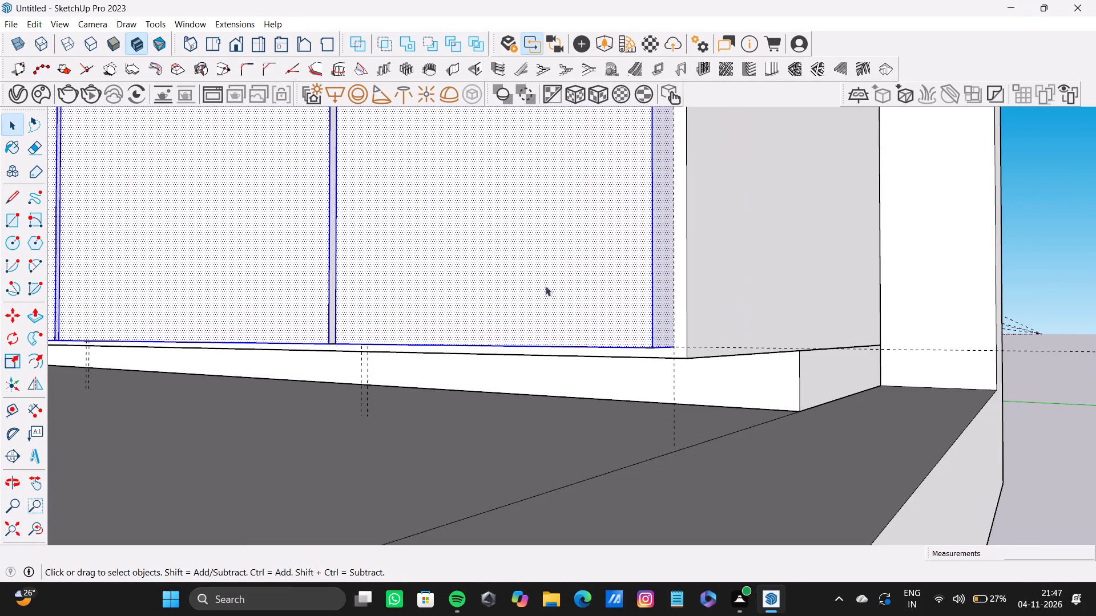
pyautogui.scroll(-13, 507, 291)
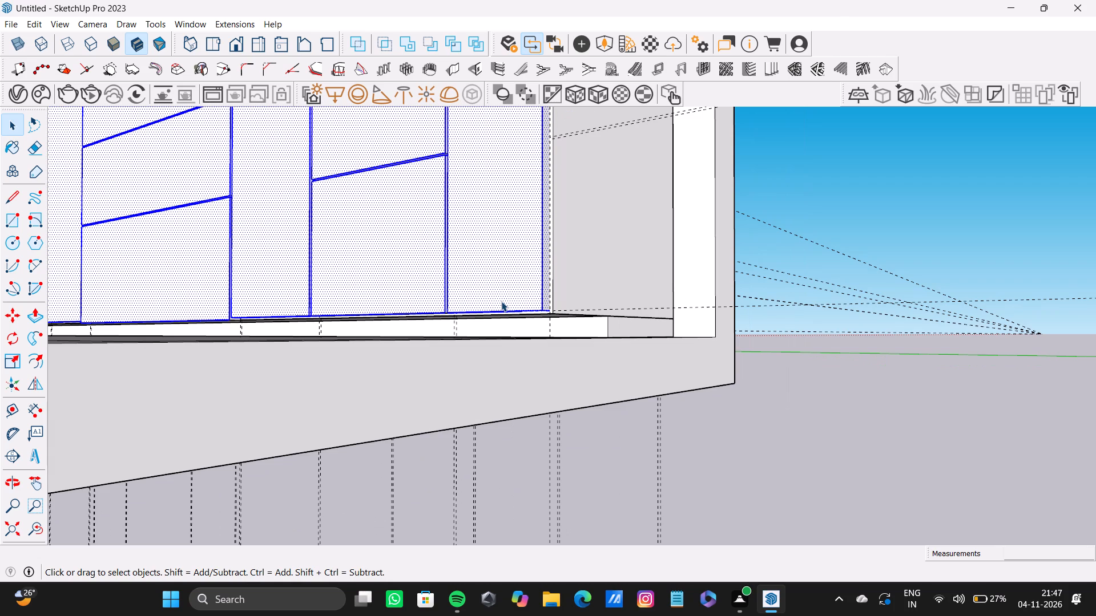
pyautogui.click(10, 533)
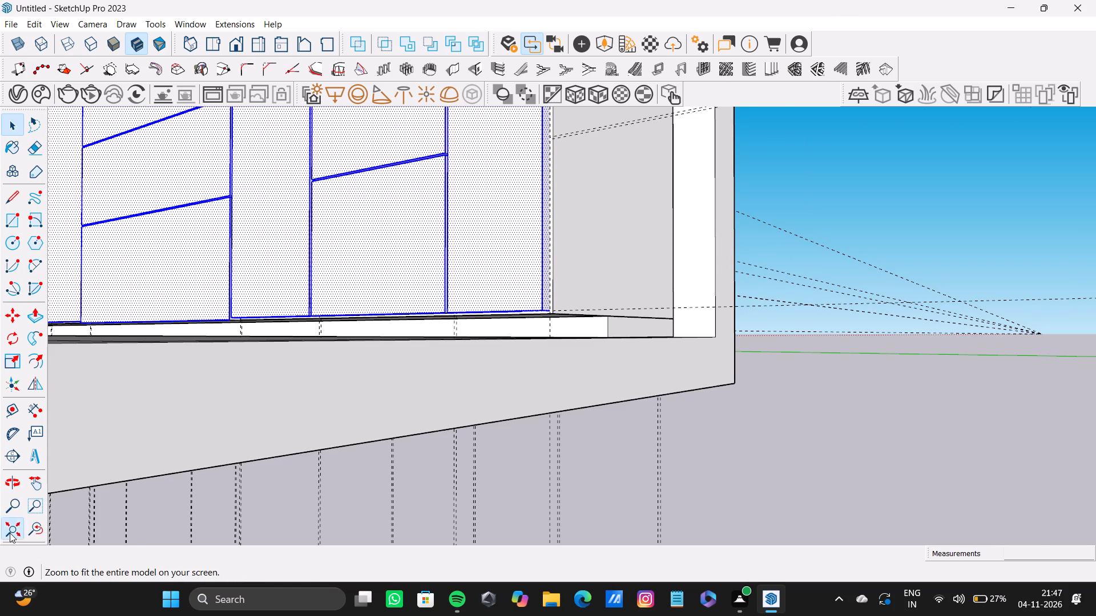
# Add the top edge faces of the short run's upper drawer front and adjoining corner front to the selection.
pyautogui.keyDown('shift'); pyautogui.moveTo(453, 445); pyautogui.dragTo(236, 504, button='middle'); pyautogui.keyUp('shift')
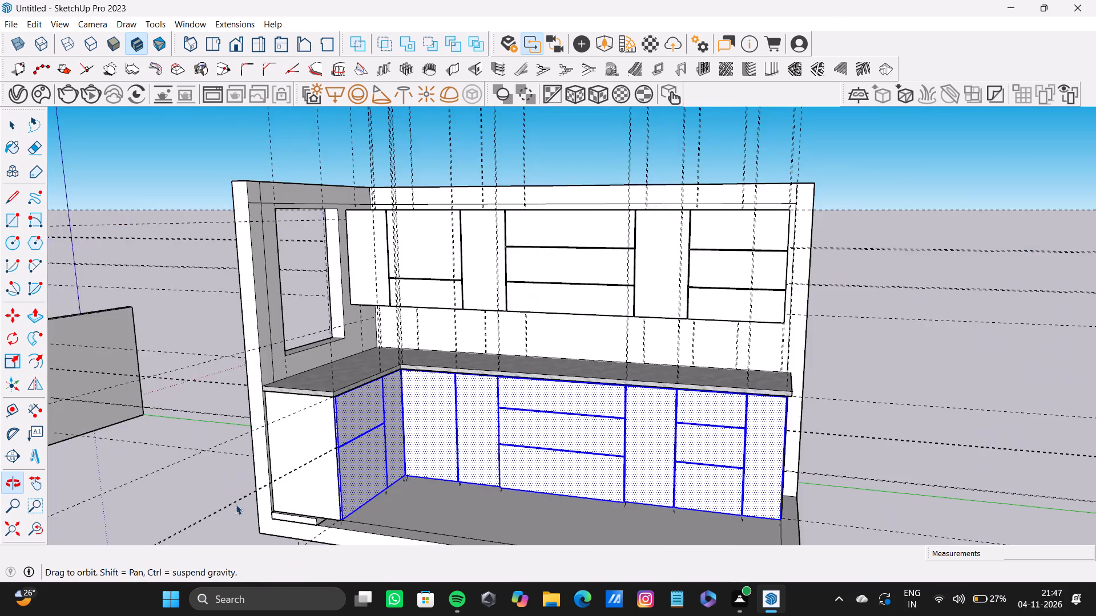
pyautogui.keyDown('shift'); pyautogui.moveTo(236, 504); pyautogui.dragTo(236, 504, button='middle'); pyautogui.keyUp('shift')
pyautogui.scroll(8, 398, 455)
pyautogui.keyDown('shift'); pyautogui.scroll(9, 224, 381); pyautogui.keyUp('shift')
pyautogui.keyDown('shift'); pyautogui.scroll(-8, 259, 366); pyautogui.keyUp('shift')
pyautogui.keyDown('shift'); pyautogui.moveTo(295, 434); pyautogui.dragTo(295, 443, button='middle'); pyautogui.keyUp('shift')
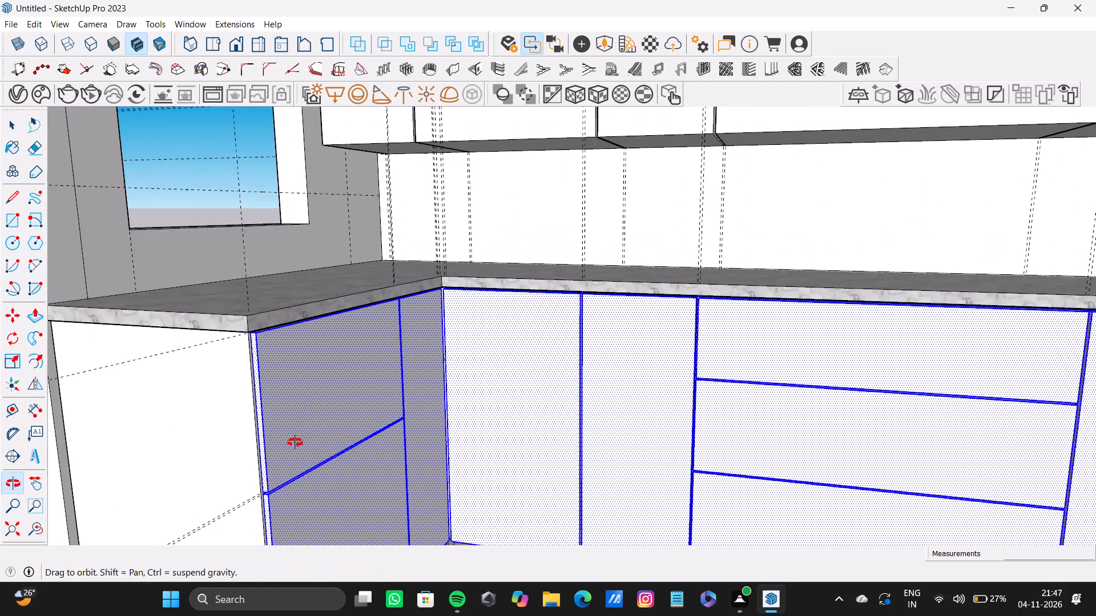
pyautogui.keyDown('shift'); pyautogui.moveTo(295, 443); pyautogui.dragTo(292, 456, button='middle'); pyautogui.keyUp('shift')
pyautogui.scroll(12, 289, 411)
pyautogui.keyDown('shift'); pyautogui.moveTo(222, 274); pyautogui.dragTo(235, 377, button='middle'); pyautogui.keyUp('shift')
pyautogui.keyDown('shift'); pyautogui.scroll(3, 232, 378); pyautogui.keyUp('shift')
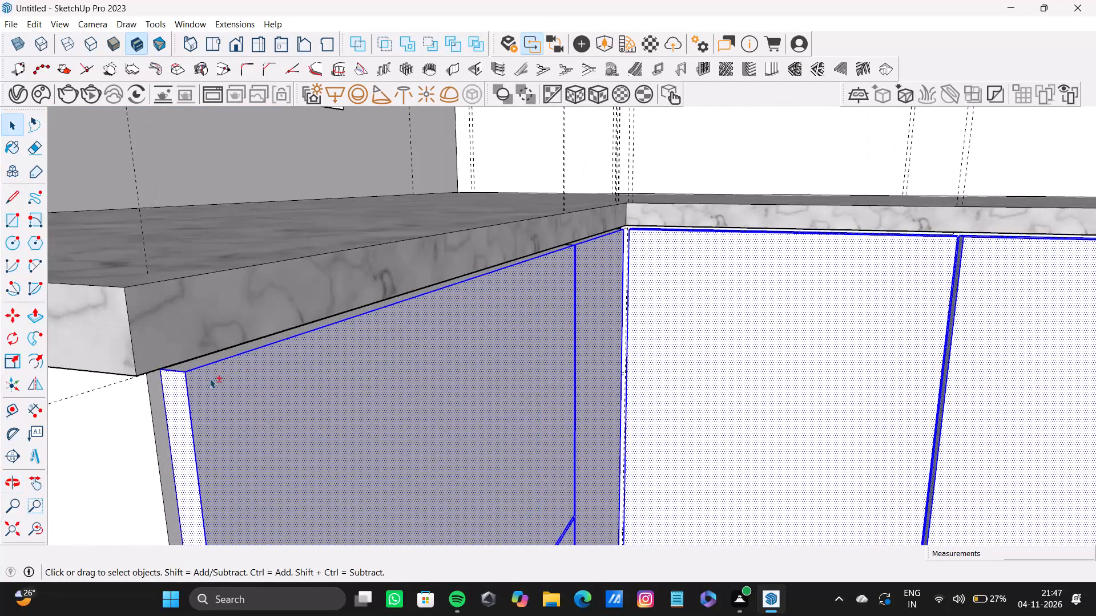
pyautogui.keyDown('shift'); pyautogui.scroll(5, 209, 378); pyautogui.keyUp('shift')
pyautogui.keyDown('shift'); pyautogui.doubleClick(191, 355); pyautogui.keyUp('shift')
pyautogui.keyDown('shift'); pyautogui.moveTo(623, 299); pyautogui.dragTo(523, 425, button='middle'); pyautogui.keyUp('shift')
pyautogui.keyDown('shift'); pyautogui.scroll(2, 541, 374); pyautogui.keyUp('shift')
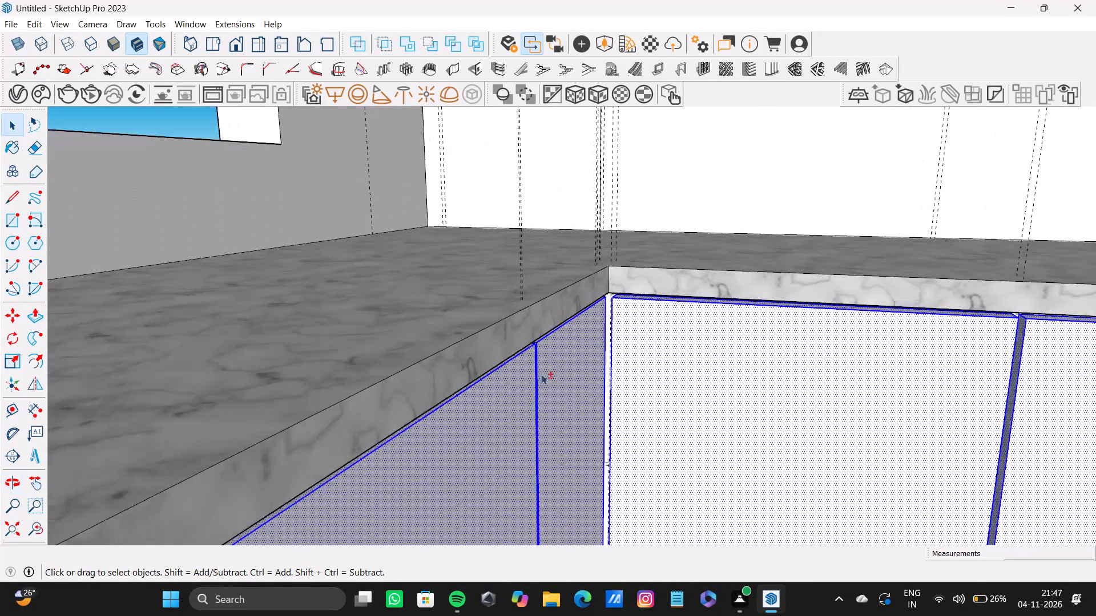
pyautogui.keyDown('shift'); pyautogui.scroll(16, 541, 374); pyautogui.keyUp('shift')
pyautogui.keyDown('shift'); pyautogui.doubleClick(517, 313); pyautogui.keyUp('shift')
# Examine the long run's selected fronts beneath the countertop for edge faces missing from the selection.
pyautogui.keyDown('shift'); pyautogui.moveTo(737, 280); pyautogui.dragTo(562, 444, button='middle'); pyautogui.keyUp('shift')
pyautogui.keyDown('shift'); pyautogui.scroll(6, 636, 382); pyautogui.keyUp('shift')
pyautogui.keyDown('shift'); pyautogui.scroll(-20, 631, 384); pyautogui.keyUp('shift')
pyautogui.keyDown('shift'); pyautogui.scroll(-7, 631, 384); pyautogui.keyUp('shift')
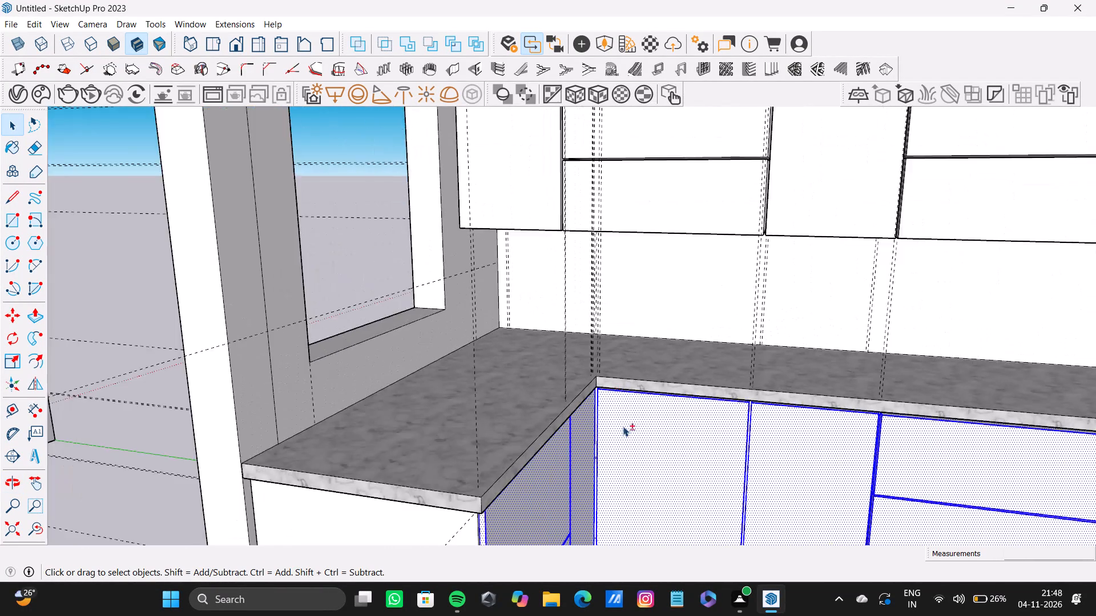
pyautogui.keyDown('shift'); pyautogui.moveTo(667, 448); pyautogui.dragTo(377, 311, button='middle'); pyautogui.keyUp('shift')
pyautogui.keyDown('shift'); pyautogui.scroll(-4, 502, 356); pyautogui.keyUp('shift')
pyautogui.keyDown('shift'); pyautogui.moveTo(547, 408); pyautogui.dragTo(521, 462, button='middle'); pyautogui.keyUp('shift')
pyautogui.keyDown('shift'); pyautogui.scroll(13, 445, 358); pyautogui.keyUp('shift')
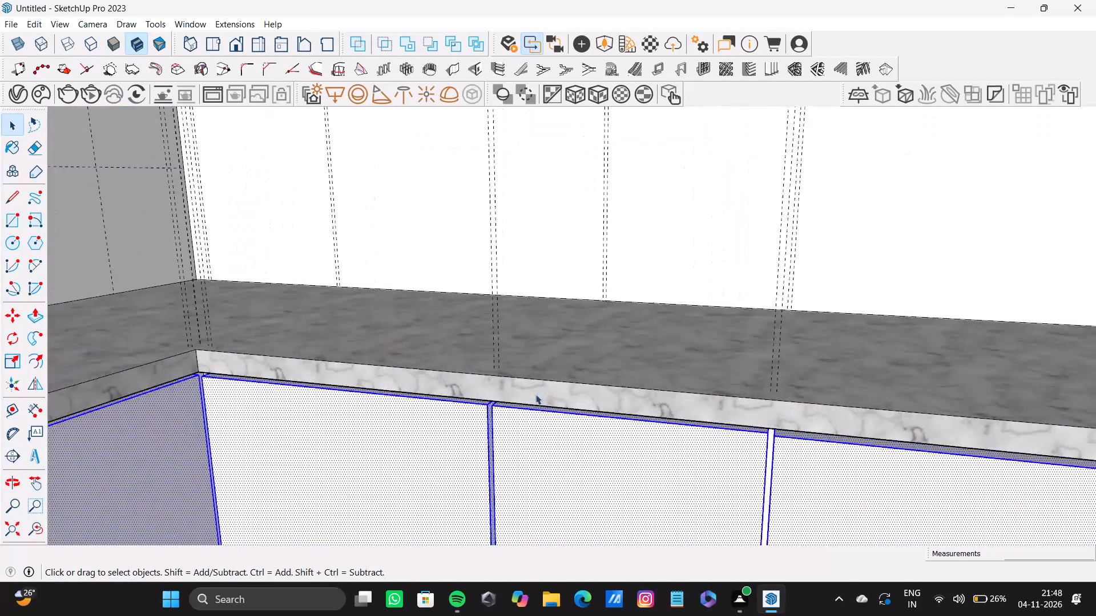
pyautogui.keyDown('shift'); pyautogui.scroll(5, 535, 394); pyautogui.keyUp('shift')
pyautogui.keyDown('shift'); pyautogui.scroll(-11, 522, 406); pyautogui.keyUp('shift')
pyautogui.keyDown('shift'); pyautogui.moveTo(729, 455); pyautogui.dragTo(327, 400, button='middle'); pyautogui.keyUp('shift')
pyautogui.keyDown('shift'); pyautogui.scroll(-8, 552, 408); pyautogui.keyUp('shift')
pyautogui.keyDown('shift'); pyautogui.moveTo(596, 431); pyautogui.dragTo(382, 297, button='middle'); pyautogui.keyUp('shift')
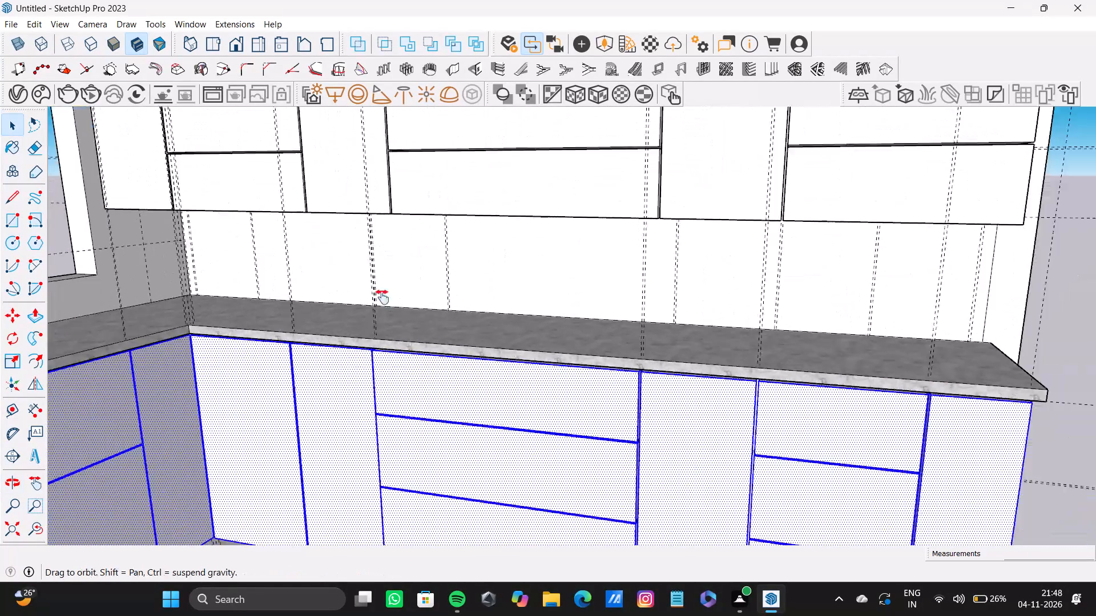
pyautogui.keyDown('shift'); pyautogui.moveTo(382, 297); pyautogui.dragTo(382, 297, button='middle'); pyautogui.keyUp('shift')
pyautogui.keyDown('shift'); pyautogui.scroll(-4, 492, 337); pyautogui.keyUp('shift')
pyautogui.keyDown('shift'); pyautogui.moveTo(541, 385); pyautogui.dragTo(712, 550, button='middle'); pyautogui.keyUp('shift')
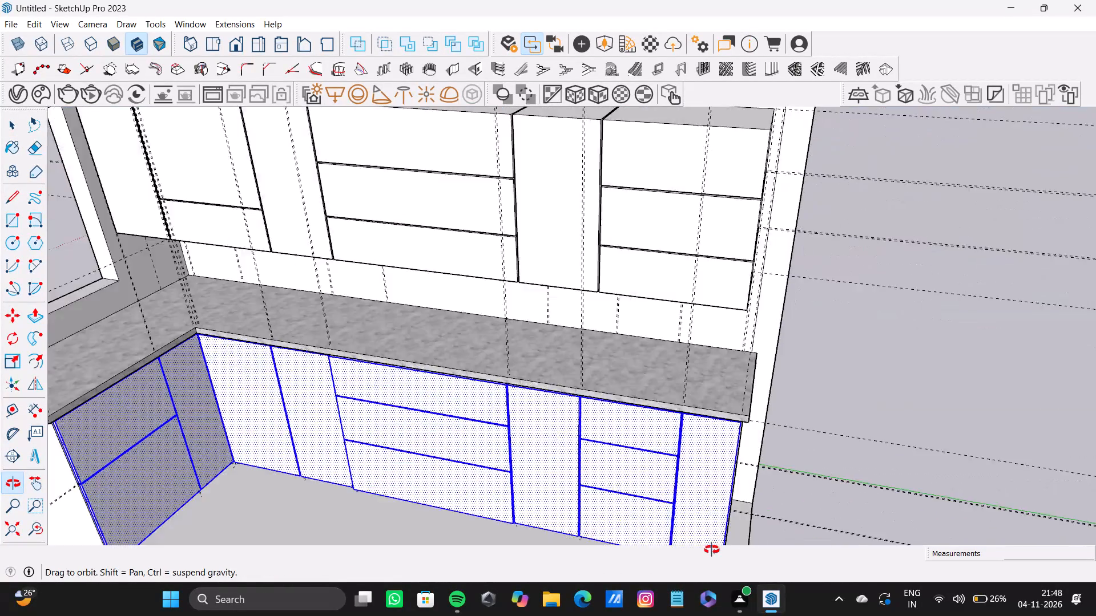
pyautogui.keyDown('shift'); pyautogui.moveTo(712, 550); pyautogui.dragTo(717, 545, button='middle'); pyautogui.keyUp('shift')
pyautogui.scroll(-6, 552, 483)
pyautogui.keyDown('shift'); pyautogui.moveTo(552, 483); pyautogui.dragTo(674, 424, button='middle'); pyautogui.keyUp('shift')
pyautogui.scroll(-5, 674, 424)
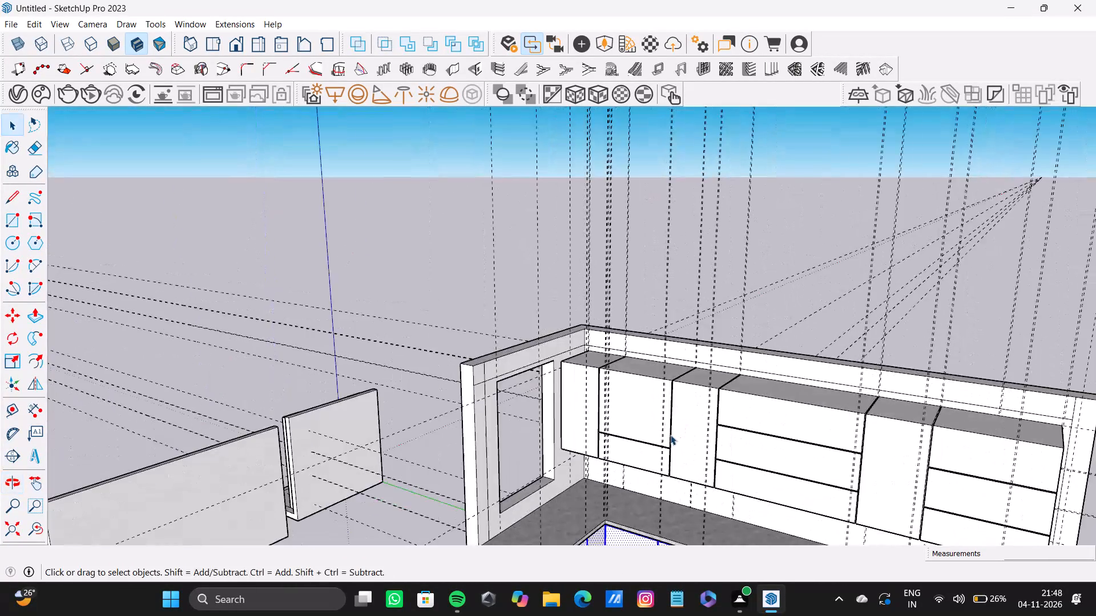
pyautogui.scroll(-3, 670, 435)
pyautogui.moveTo(656, 474); pyautogui.dragTo(643, 414, button='middle')
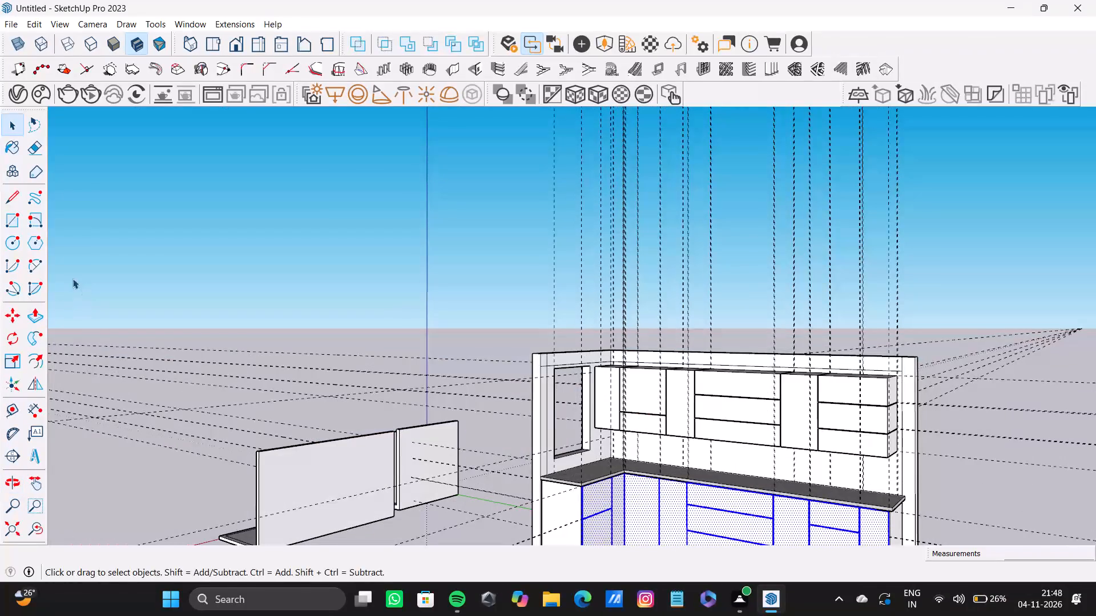
# Paint all selected base cabinet door and drawer fronts with Wood Veneer 02 from the Wood materials.
pyautogui.click(11, 147)
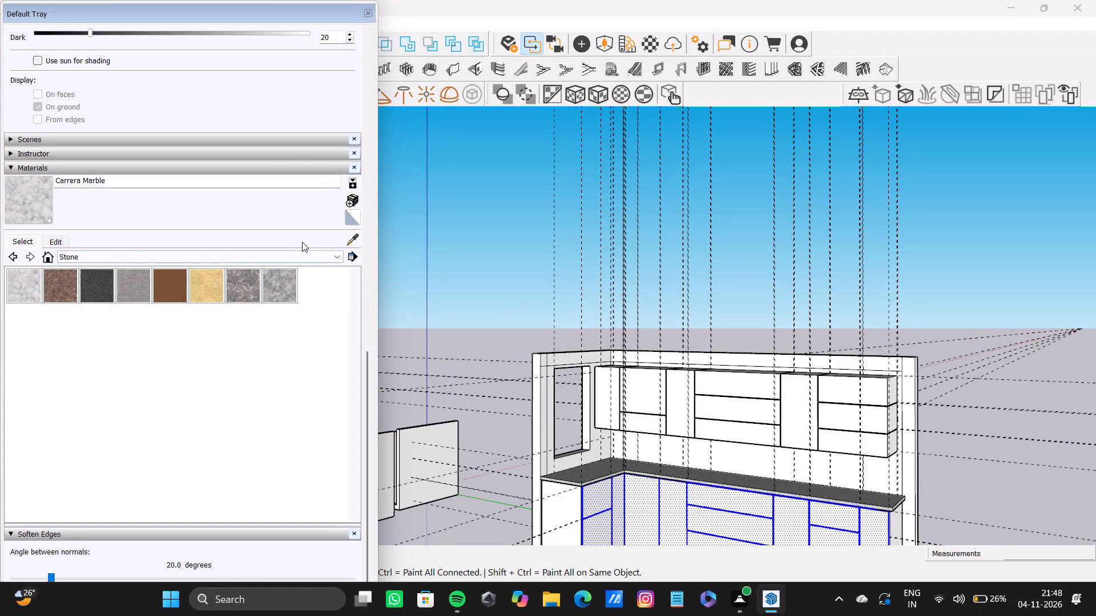
pyautogui.click(304, 253)
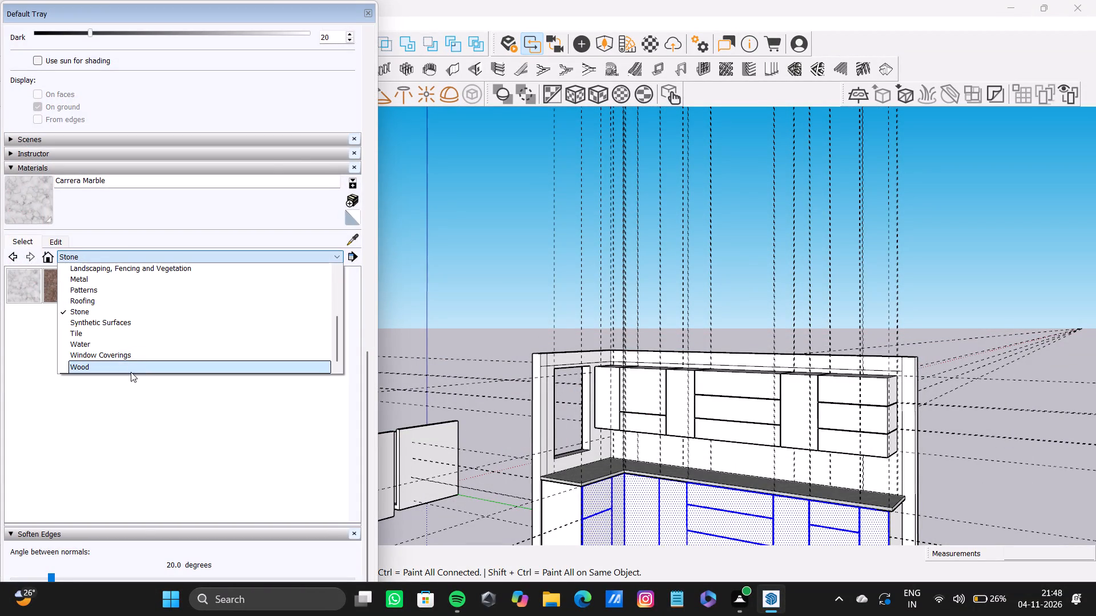
pyautogui.scroll(4, 142, 322)
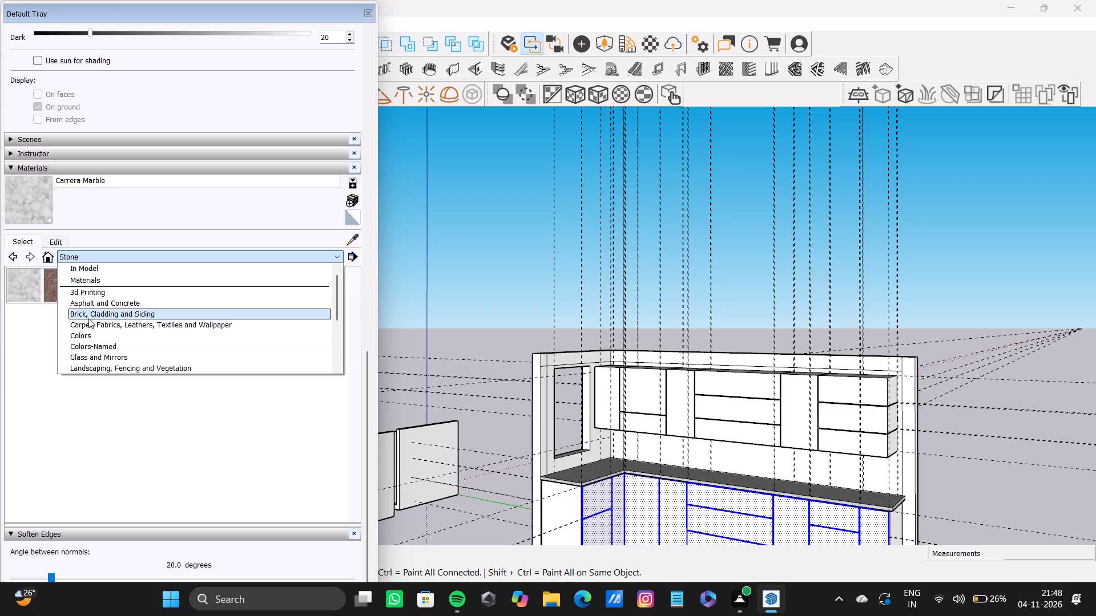
pyautogui.scroll(-4, 84, 326)
pyautogui.scroll(2, 91, 298)
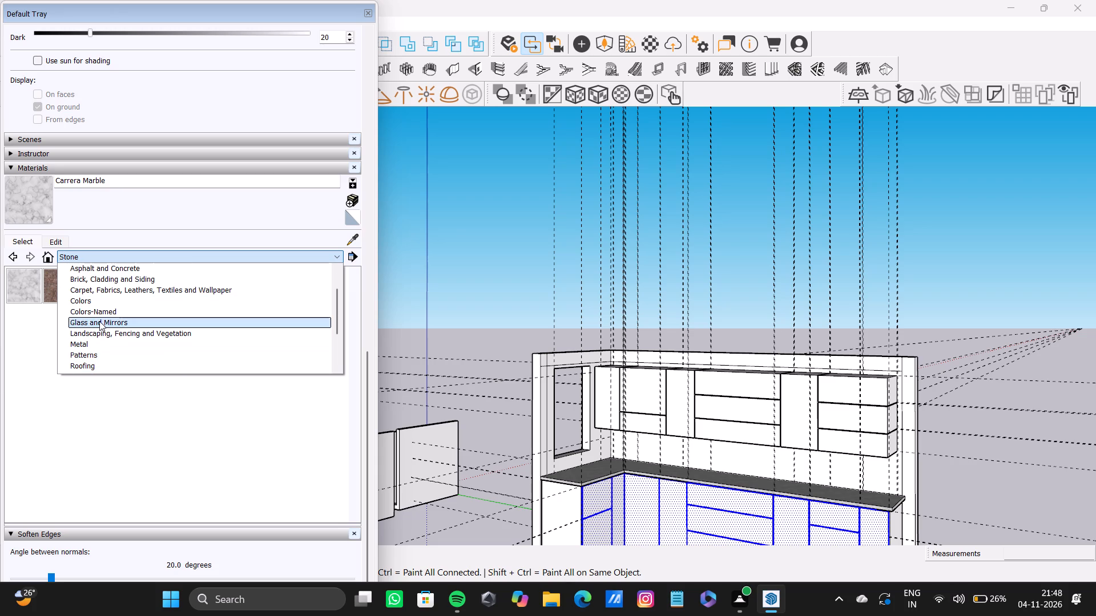
pyautogui.scroll(1, 103, 337)
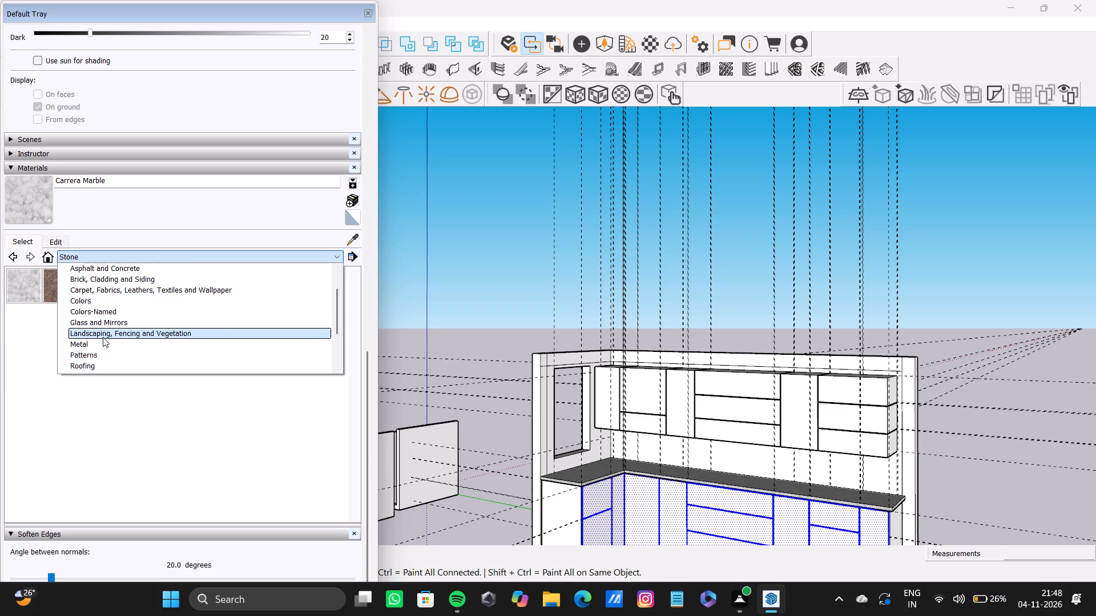
pyautogui.scroll(2, 103, 337)
pyautogui.scroll(-8, 103, 339)
pyautogui.scroll(4, 103, 340)
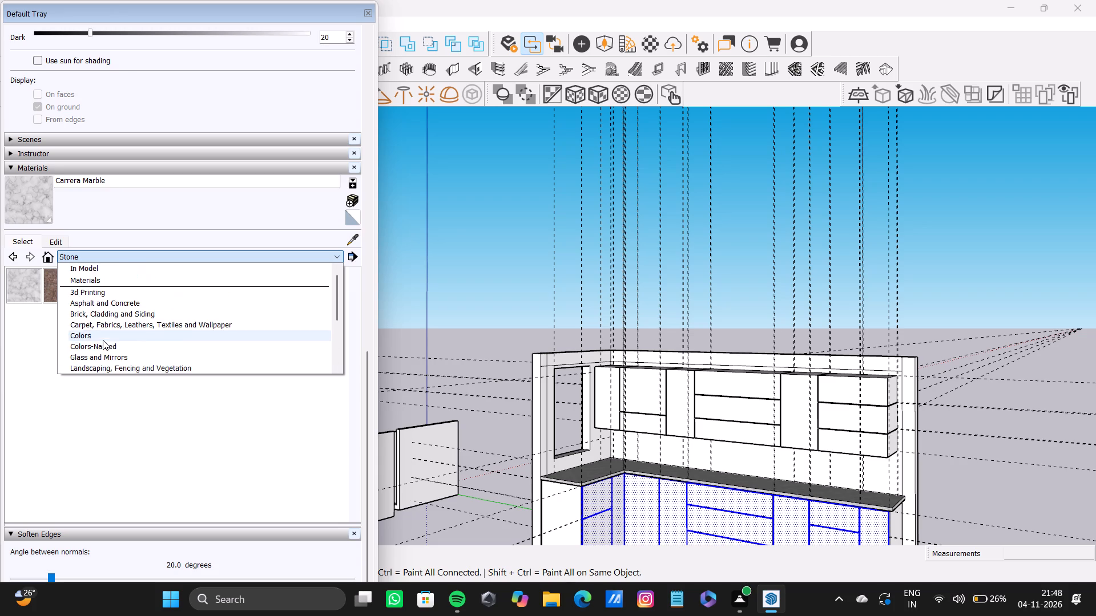
pyautogui.scroll(-9, 103, 340)
pyautogui.scroll(3, 103, 340)
pyautogui.scroll(-2, 103, 337)
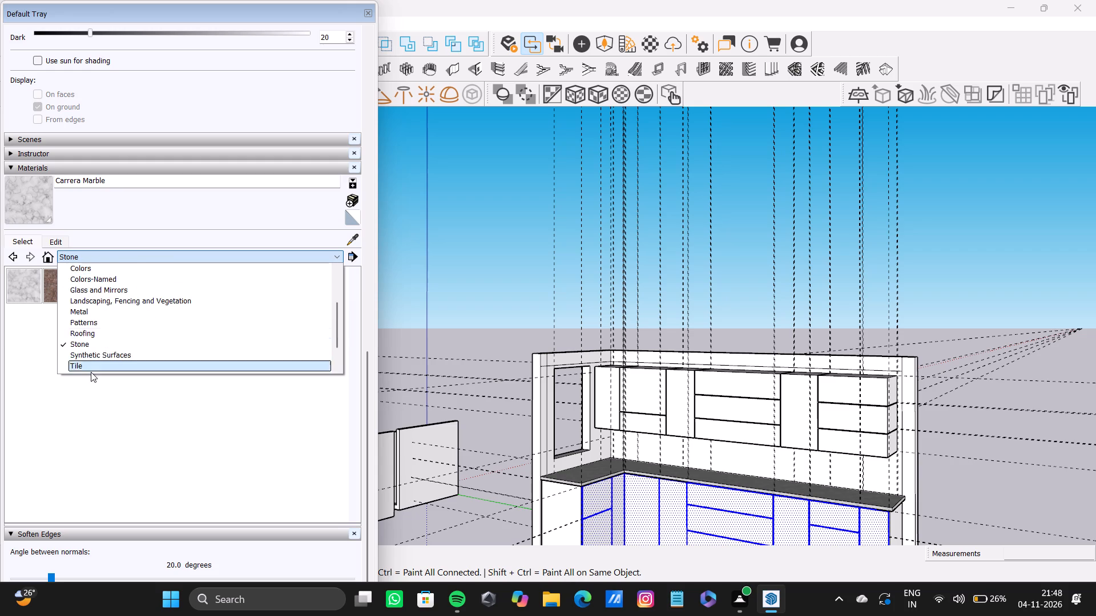
pyautogui.click(101, 371)
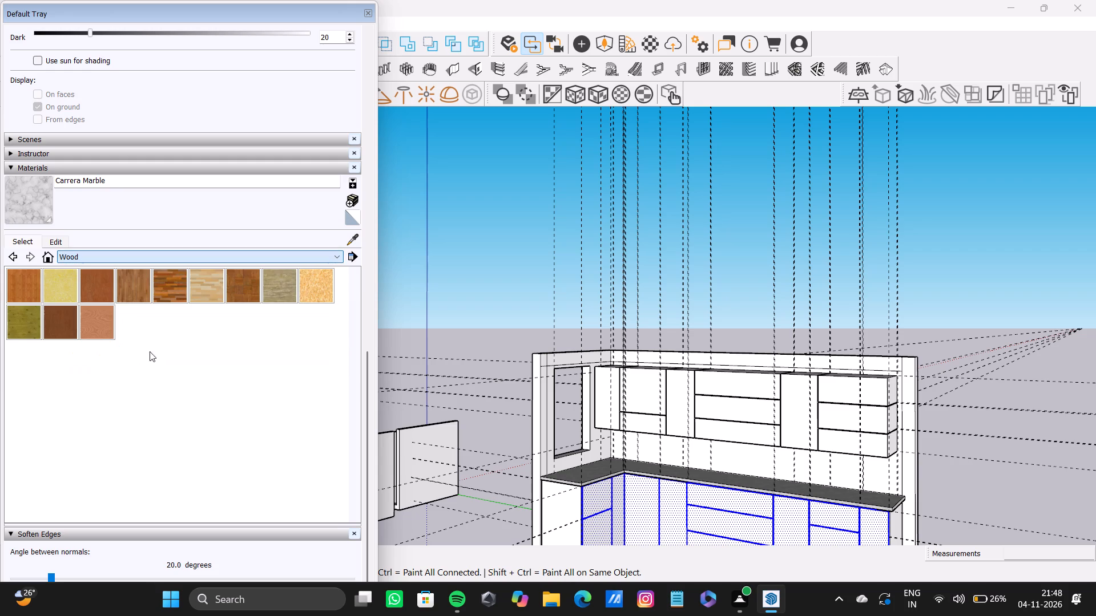
pyautogui.click(98, 325)
pyautogui.scroll(14, 602, 522)
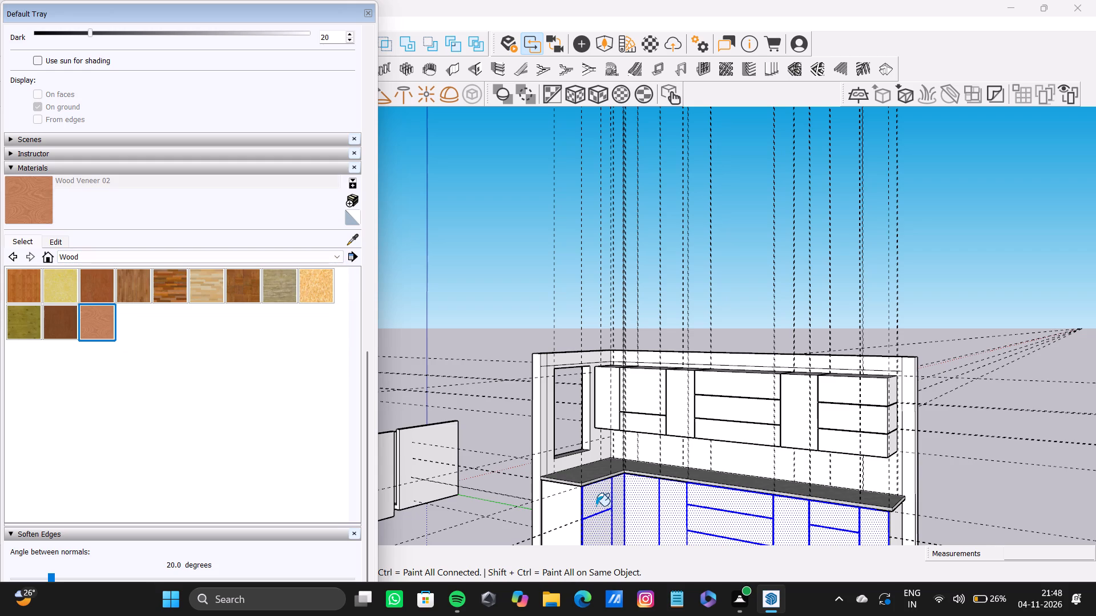
pyautogui.scroll(20, 596, 506)
pyautogui.scroll(8, 596, 506)
pyautogui.click(527, 378)
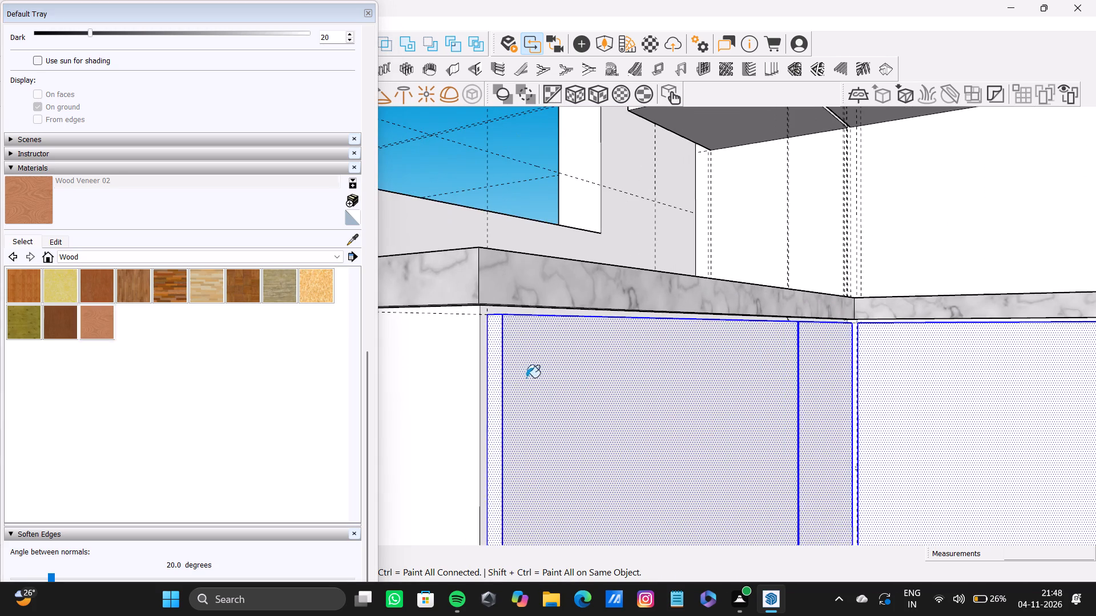
# Open the base cabinet group, select the exposed end panel of the short run, and bring both cabinet ends into view.
pyautogui.scroll(-20, 628, 466)
pyautogui.scroll(-9, 628, 466)
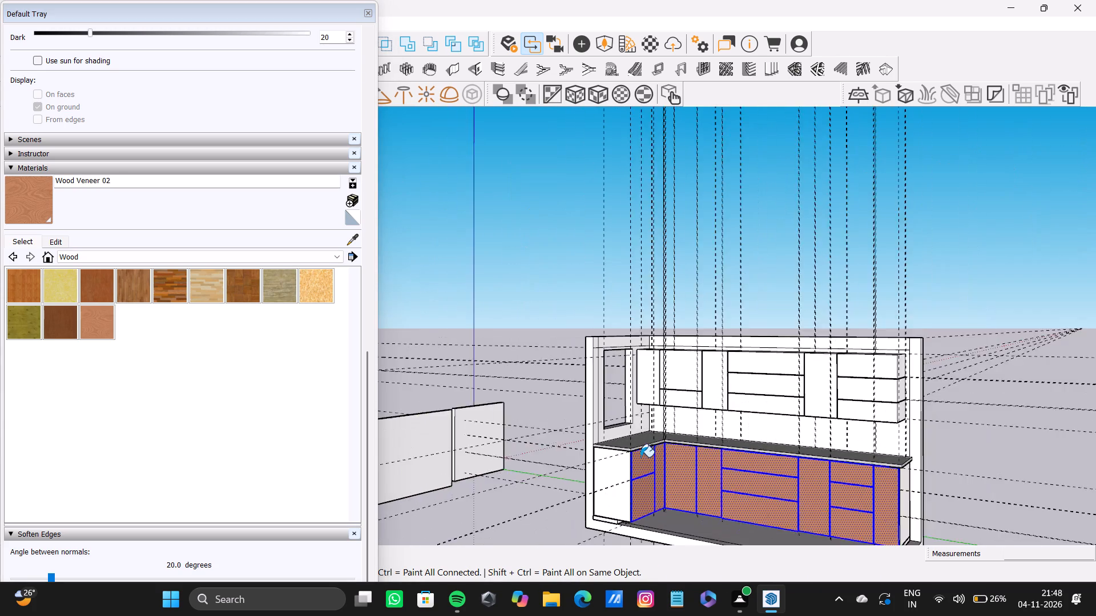
pyautogui.moveTo(640, 457); pyautogui.dragTo(782, 483, button='middle')
pyautogui.press('space')
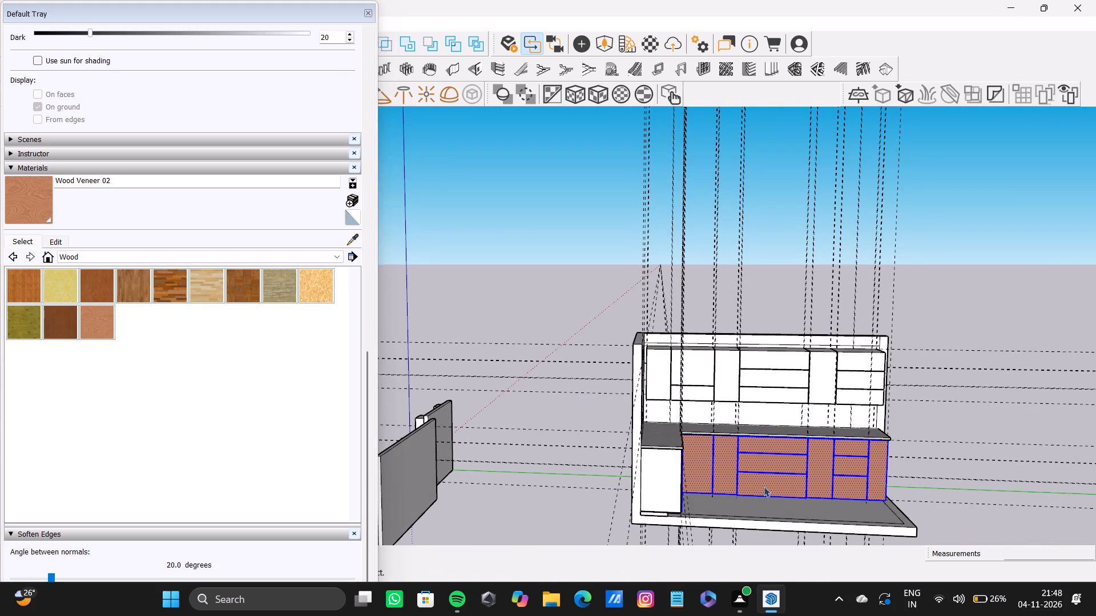
pyautogui.doubleClick(647, 462)
pyautogui.doubleClick(666, 471)
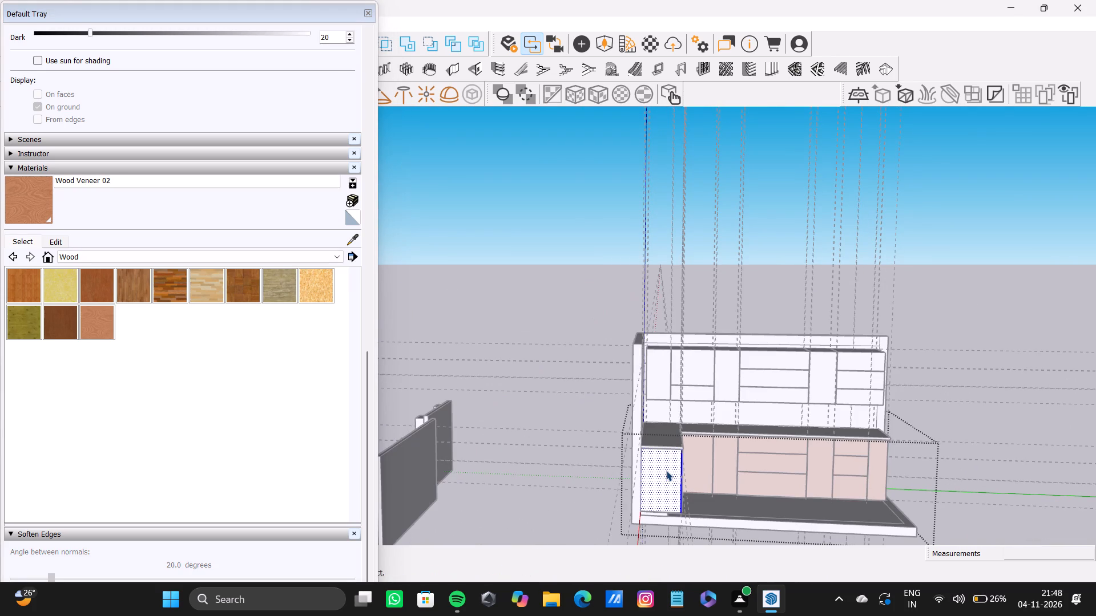
pyautogui.scroll(10, 668, 471)
pyautogui.scroll(-10, 682, 428)
pyautogui.moveTo(674, 436); pyautogui.dragTo(623, 411, button='middle')
pyautogui.scroll(-3, 602, 405)
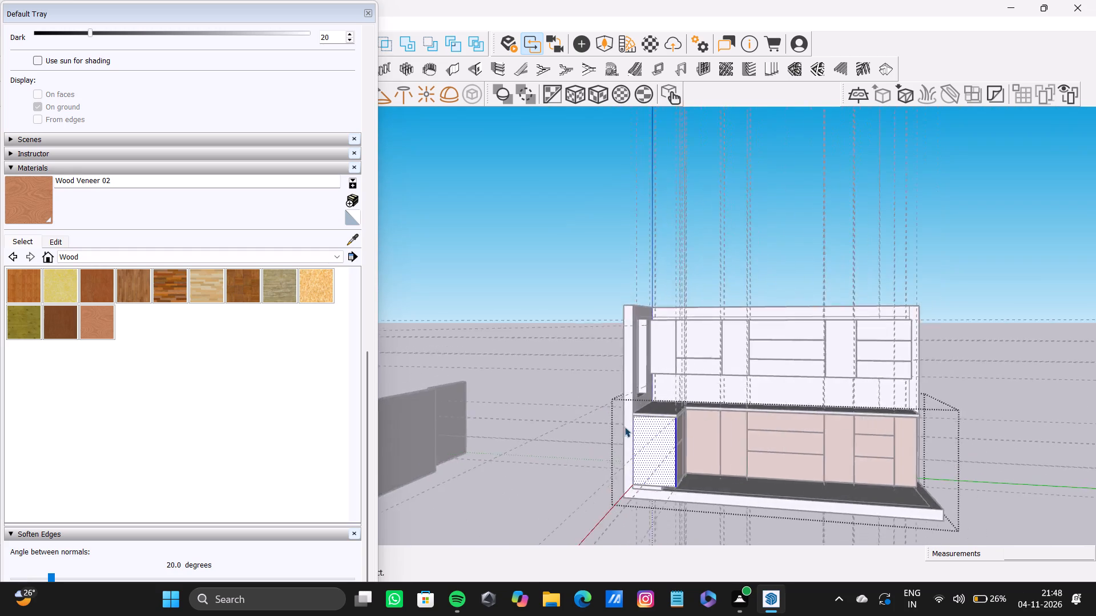
pyautogui.scroll(-6, 624, 427)
pyautogui.moveTo(751, 451); pyautogui.dragTo(446, 375, button='middle')
pyautogui.scroll(11, 817, 456)
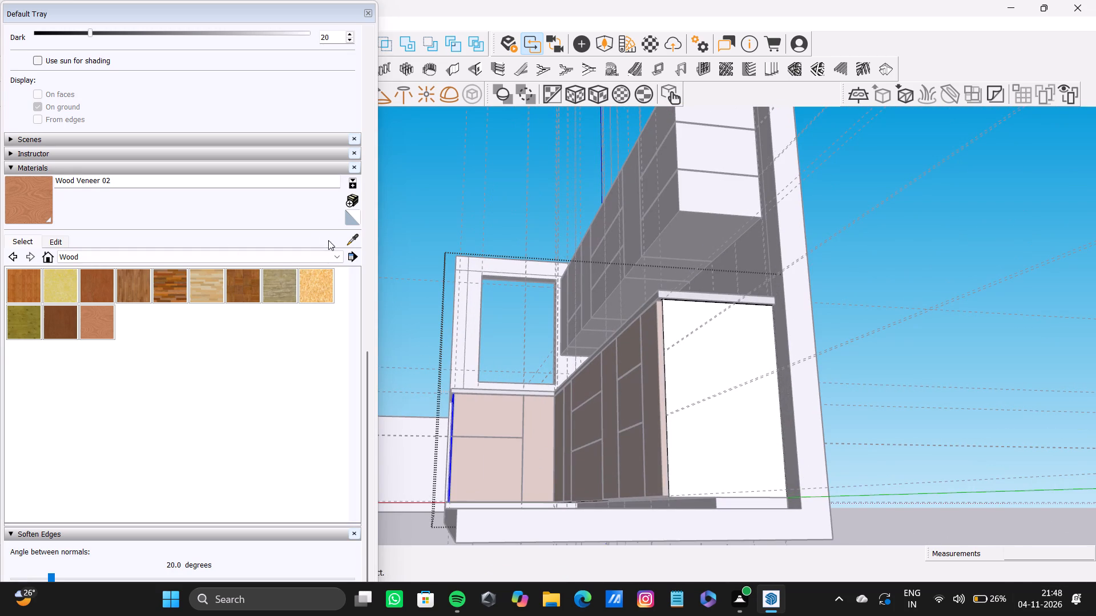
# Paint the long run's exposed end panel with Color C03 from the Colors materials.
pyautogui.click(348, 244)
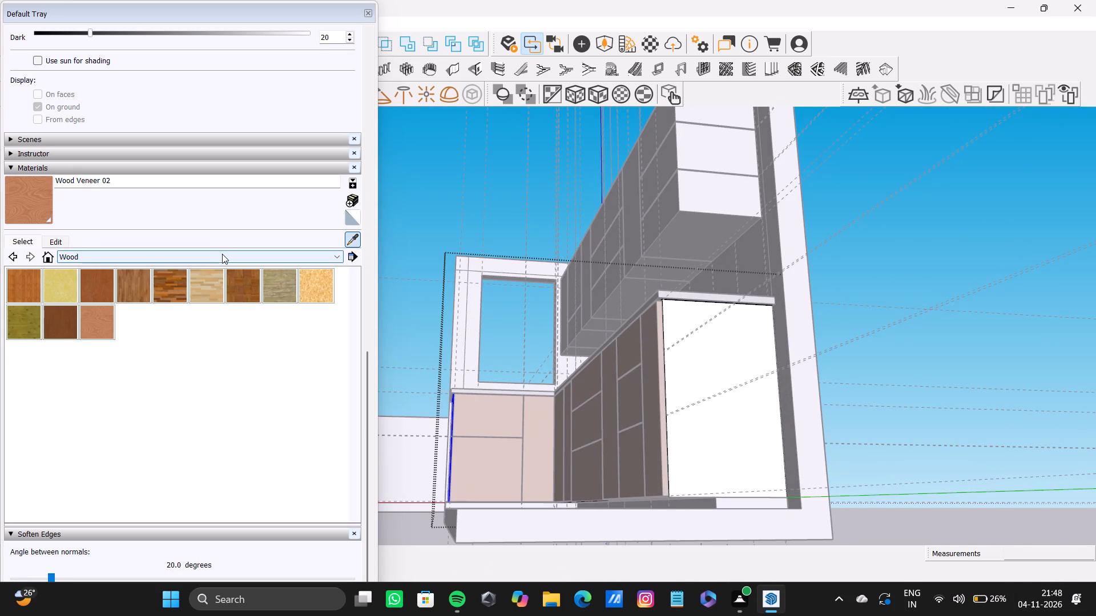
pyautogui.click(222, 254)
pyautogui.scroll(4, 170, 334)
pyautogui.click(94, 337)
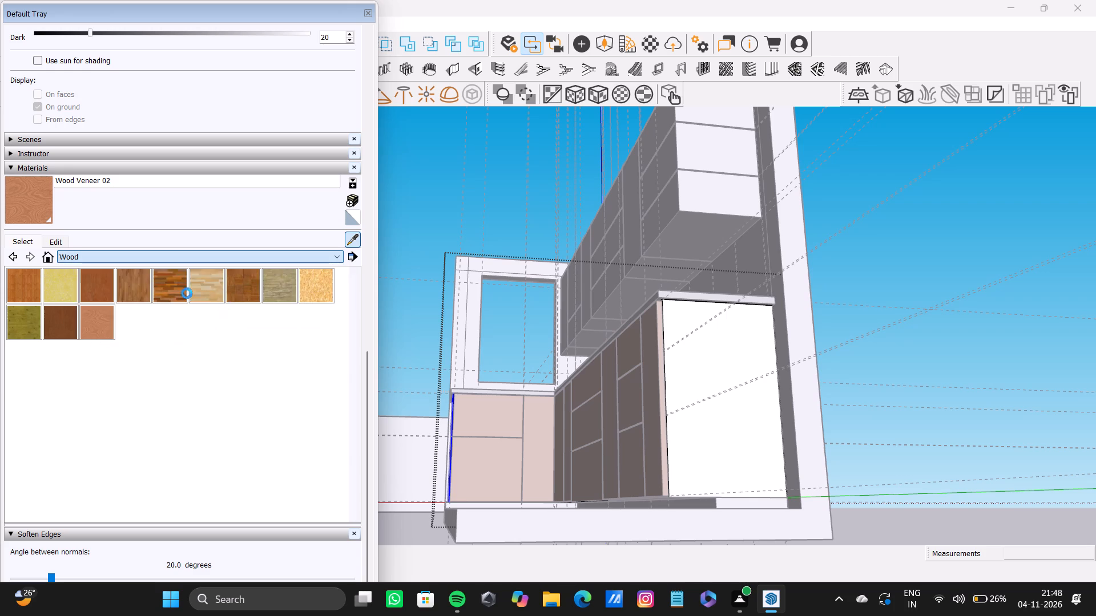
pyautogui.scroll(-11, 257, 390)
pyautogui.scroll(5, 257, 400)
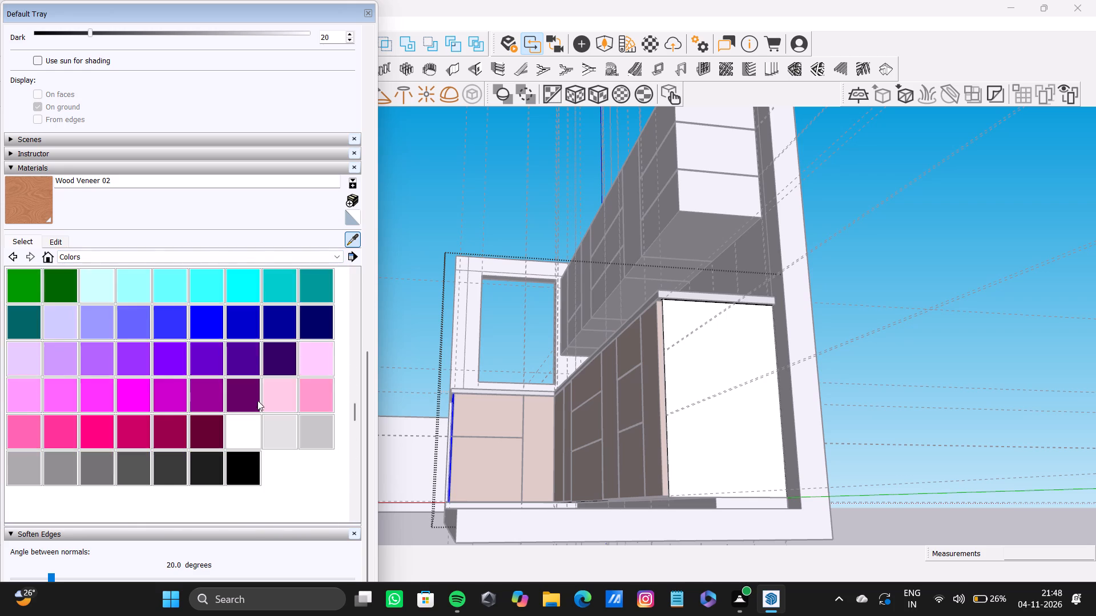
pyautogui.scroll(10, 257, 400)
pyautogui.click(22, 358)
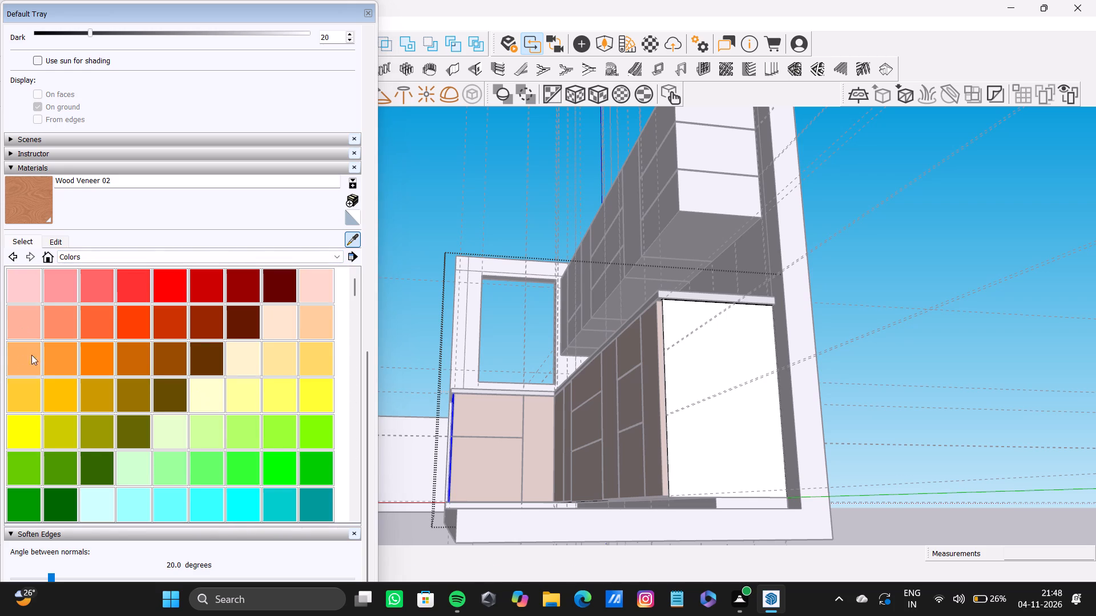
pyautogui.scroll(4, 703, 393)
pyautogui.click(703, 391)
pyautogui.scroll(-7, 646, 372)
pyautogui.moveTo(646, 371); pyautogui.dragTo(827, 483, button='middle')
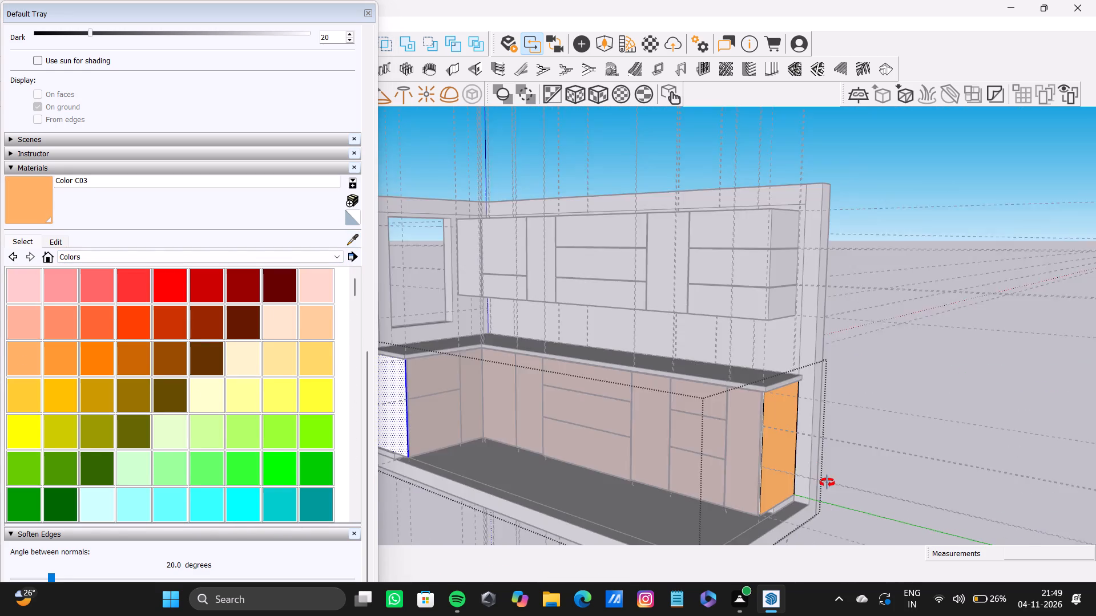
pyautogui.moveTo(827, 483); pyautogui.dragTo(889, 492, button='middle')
# Repaint the long run's end panel with Color B02.
pyautogui.click(23, 331)
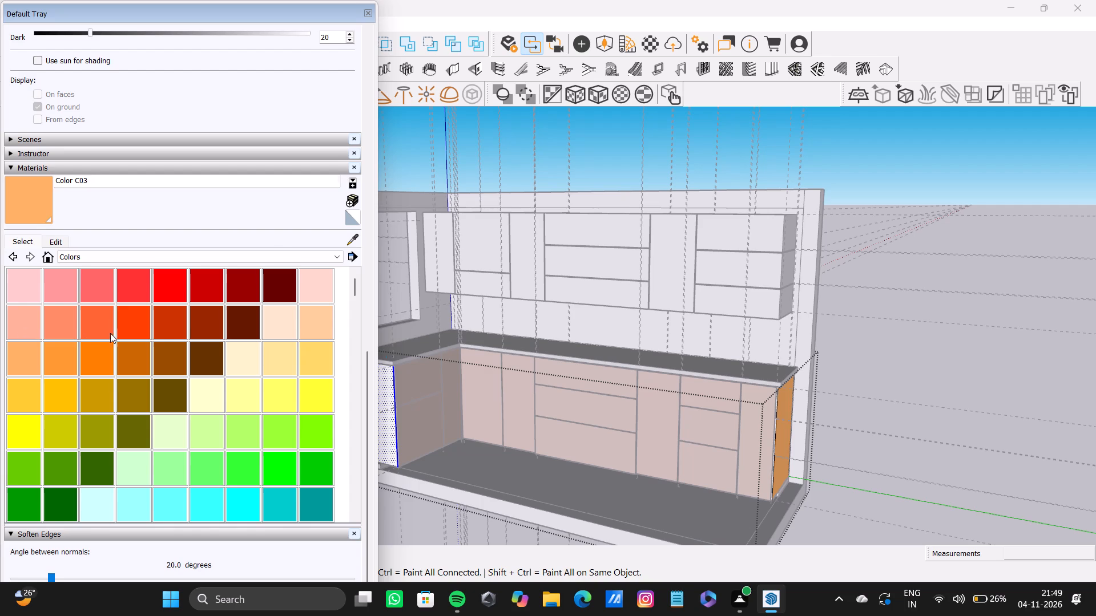
pyautogui.scroll(10, 771, 431)
pyautogui.moveTo(773, 428); pyautogui.dragTo(489, 375, button='middle')
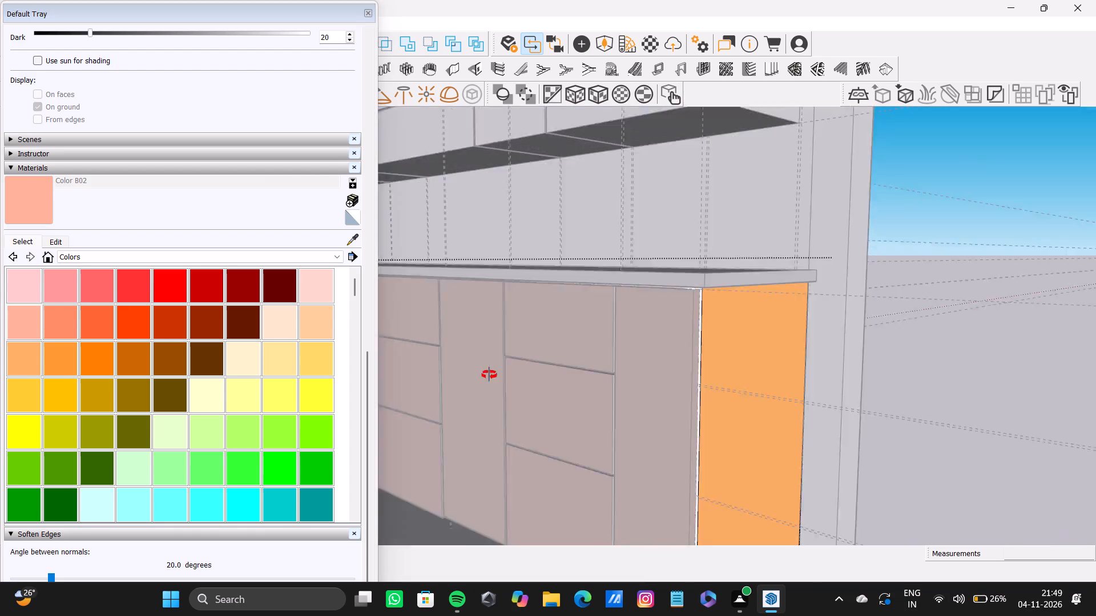
pyautogui.moveTo(489, 375); pyautogui.dragTo(489, 368, button='middle')
pyautogui.click(532, 335)
# Paint the short run's exposed end panel with the same Color B02 and close the base cabinet group.
pyautogui.scroll(-9, 507, 337)
pyautogui.moveTo(502, 341); pyautogui.dragTo(906, 448, button='middle')
pyautogui.scroll(-2, 889, 454)
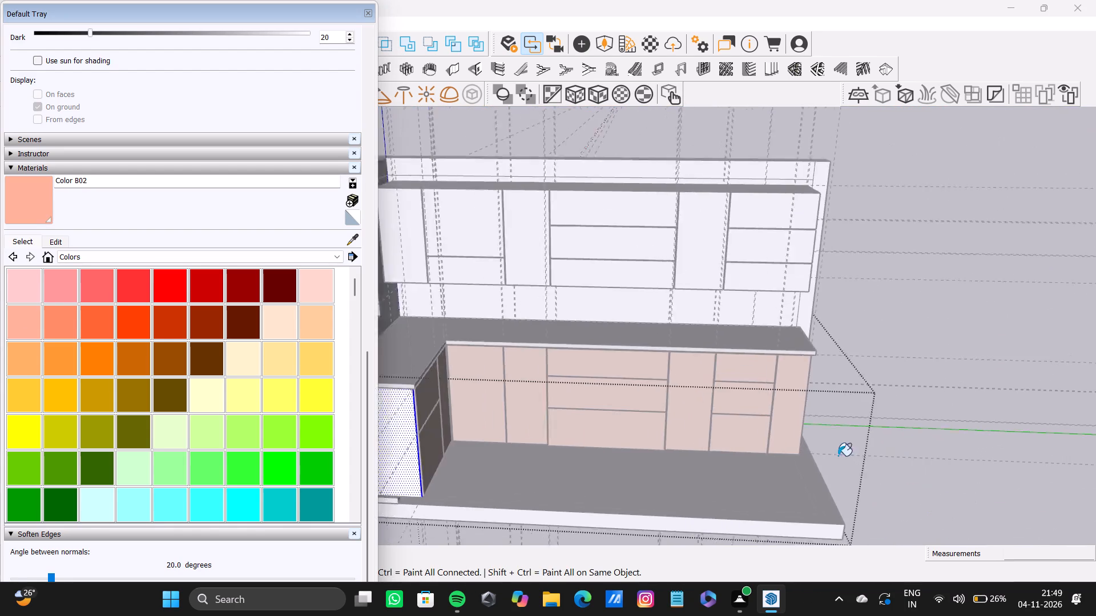
pyautogui.scroll(-2, 838, 456)
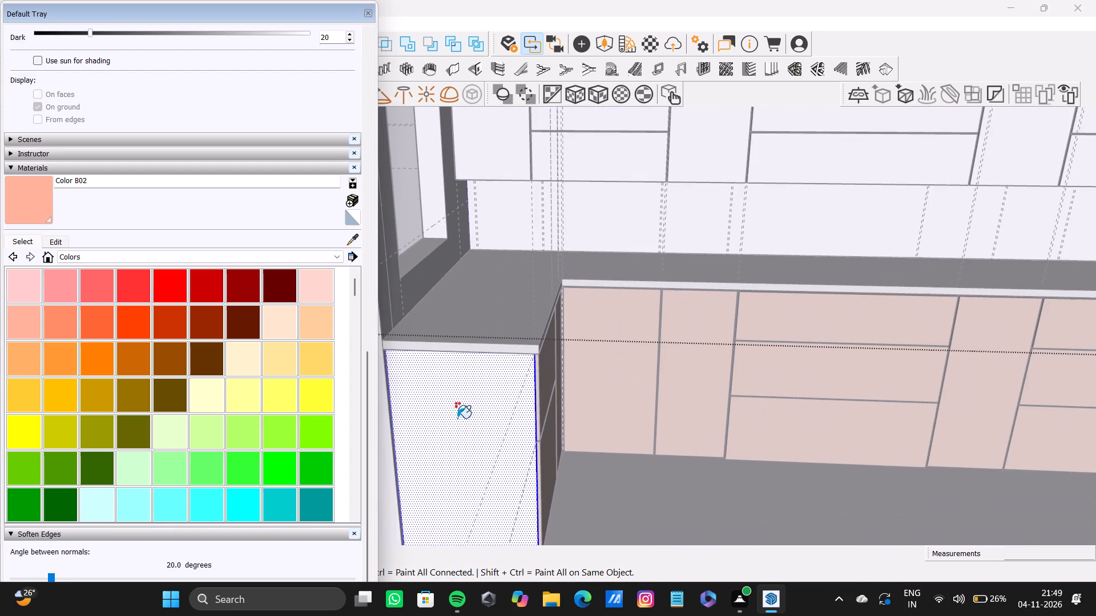
pyautogui.keyDown('shift'); pyautogui.click(458, 415); pyautogui.keyUp('shift')
pyautogui.scroll(-4, 458, 414)
pyautogui.moveTo(458, 414); pyautogui.dragTo(366, 401, button='middle')
pyautogui.scroll(-10, 403, 417)
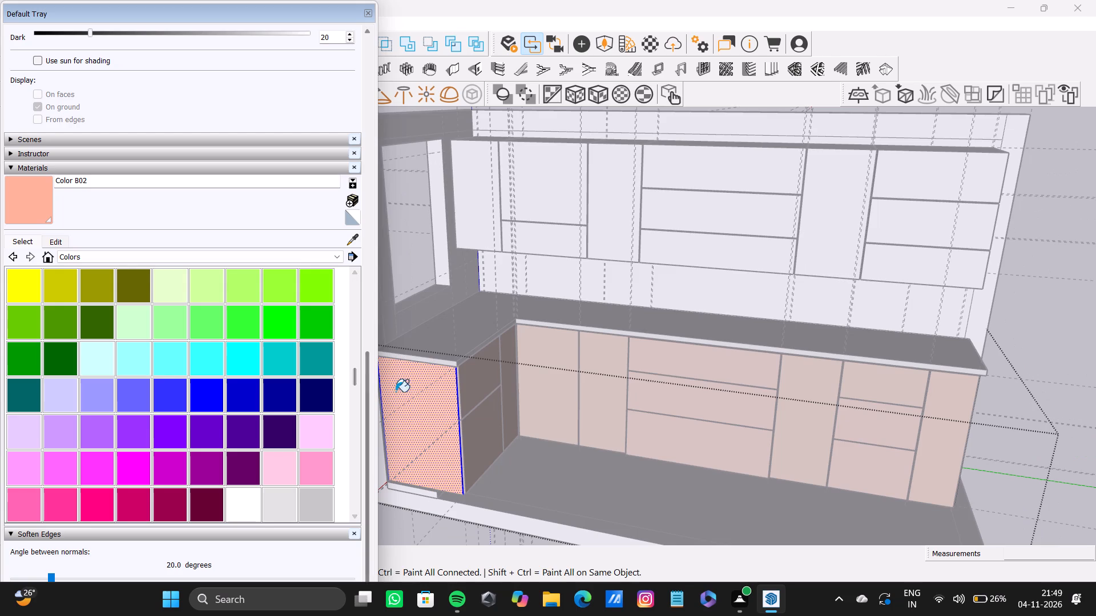
pyautogui.scroll(-13, 611, 404)
pyautogui.press('space')
pyautogui.click(816, 304)
pyautogui.scroll(4, 746, 390)
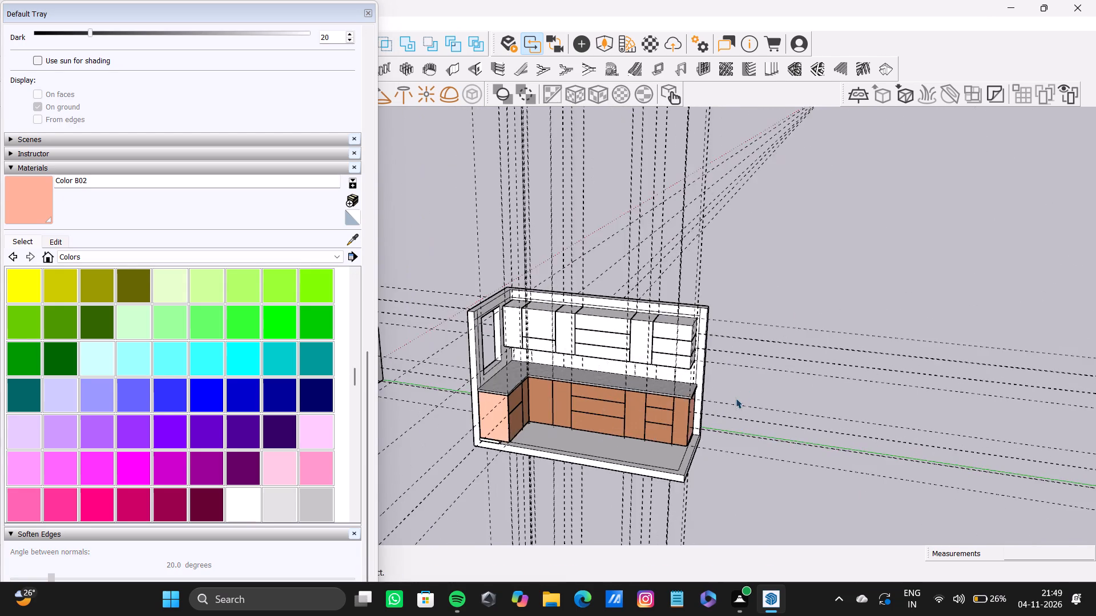
# Open the base cabinet group and paint the carcass's front face behind the door and drawer fronts with Color B02.
pyautogui.moveTo(736, 398); pyautogui.dragTo(546, 350, button='middle')
pyautogui.scroll(11, 569, 384)
pyautogui.scroll(-5, 609, 437)
pyautogui.moveTo(609, 437); pyautogui.dragTo(602, 345, button='middle')
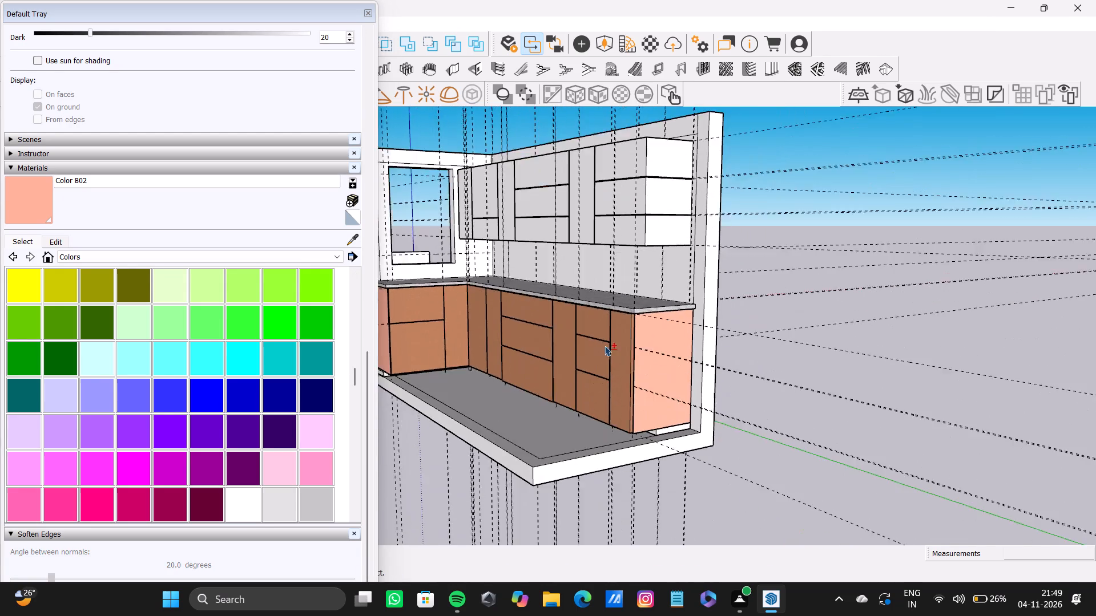
pyautogui.scroll(15, 623, 366)
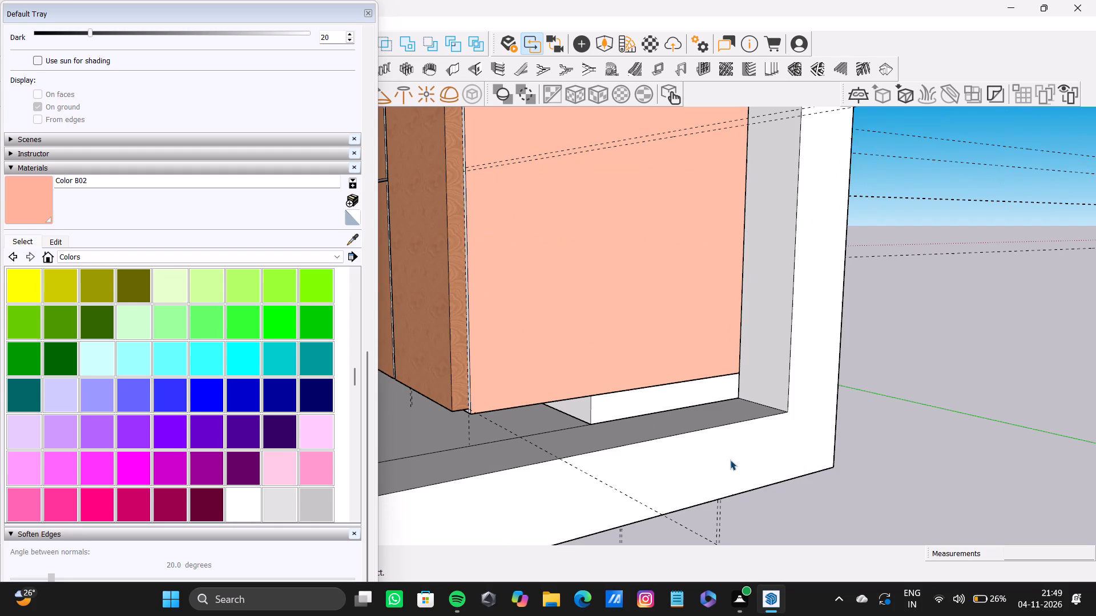
pyautogui.scroll(12, 382, 444)
pyautogui.moveTo(551, 362); pyautogui.dragTo(569, 360, button='middle')
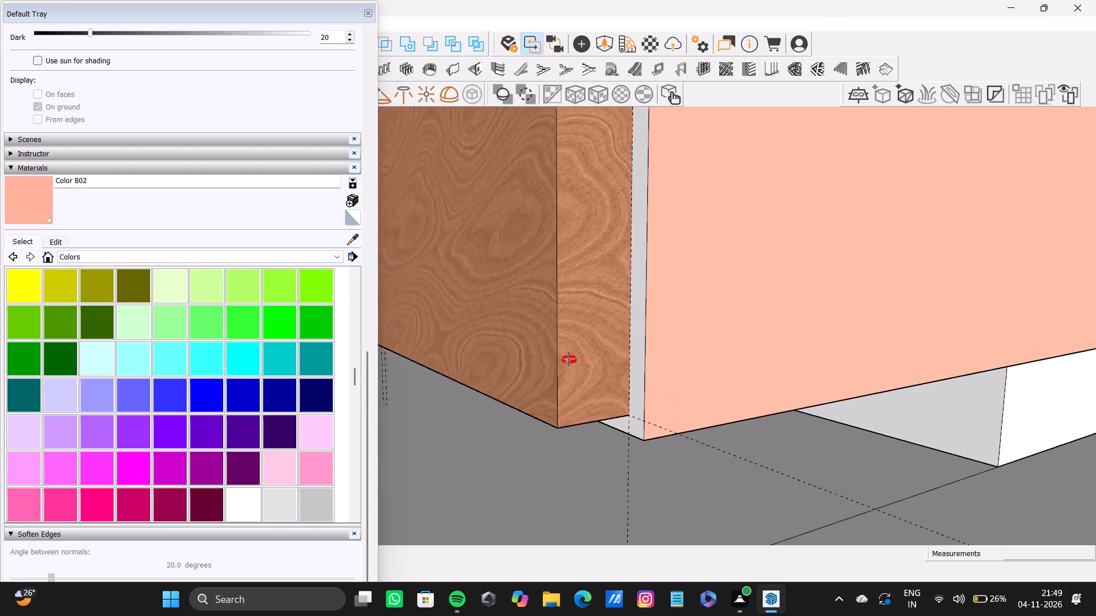
pyautogui.moveTo(569, 360); pyautogui.dragTo(631, 359, button='middle')
pyautogui.scroll(3, 654, 360)
pyautogui.doubleClick(654, 360)
pyautogui.doubleClick(654, 360)
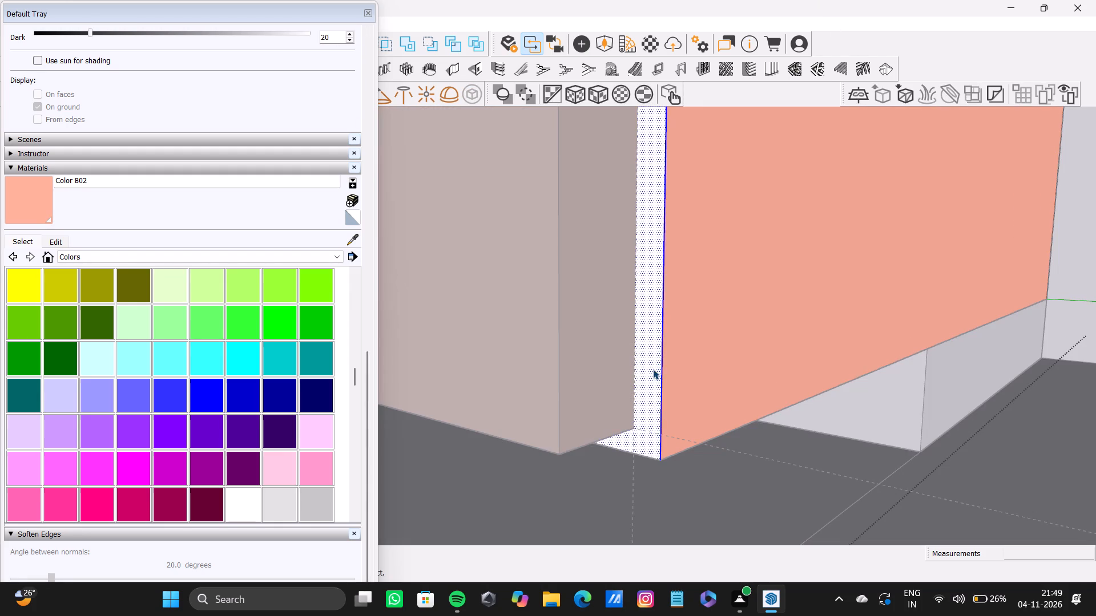
pyautogui.scroll(-6, 653, 369)
pyautogui.click(17, 186)
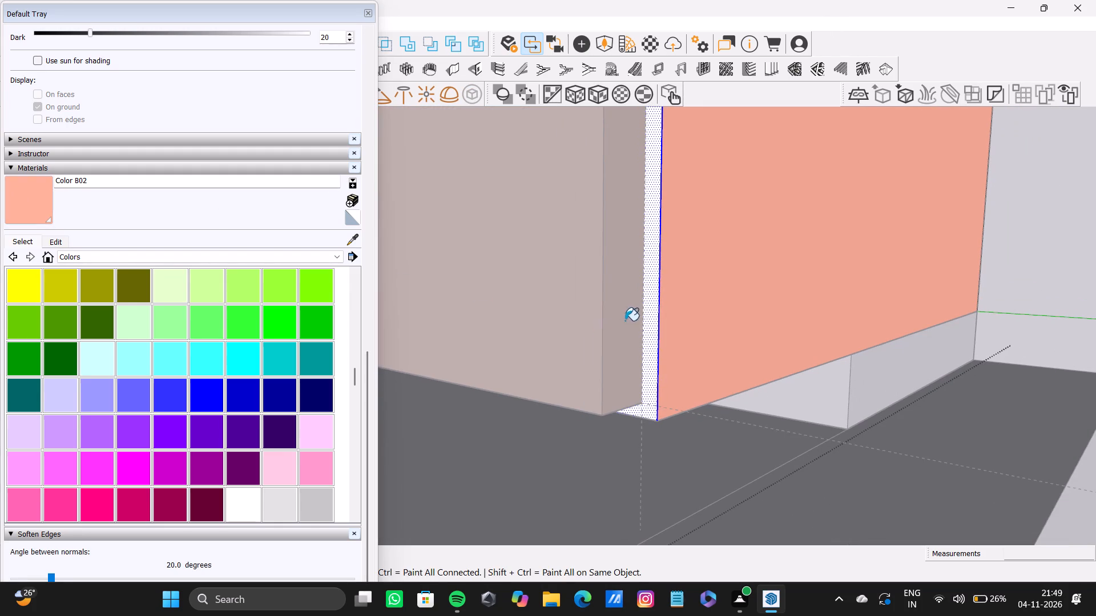
pyautogui.click(651, 309)
pyautogui.scroll(-14, 628, 341)
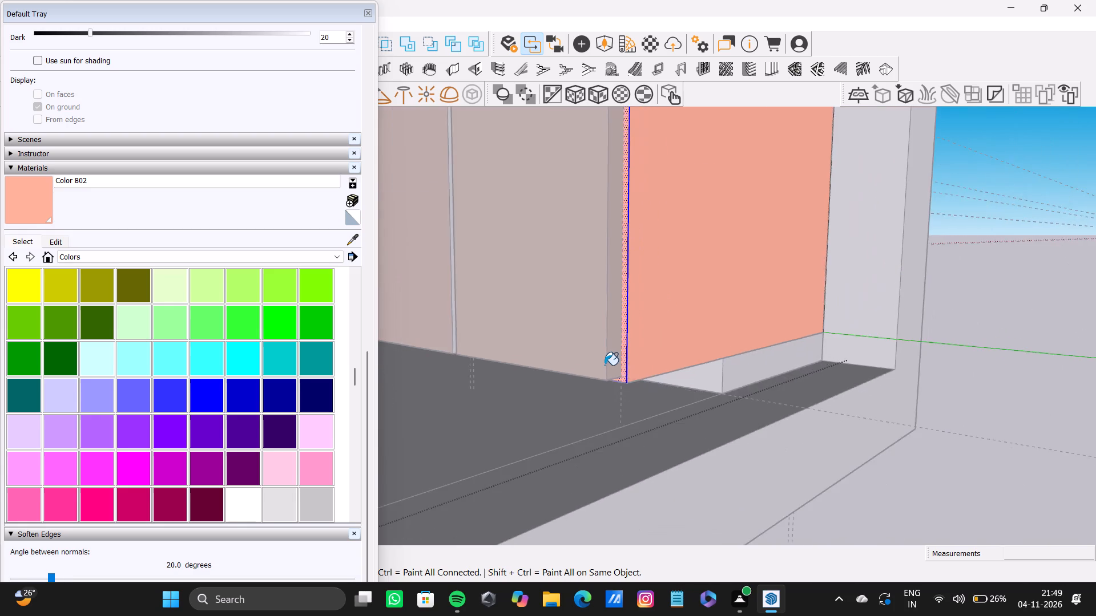
pyautogui.scroll(-11, 605, 365)
pyautogui.scroll(13, 421, 226)
pyautogui.moveTo(702, 286); pyautogui.dragTo(794, 317, button='middle')
pyautogui.scroll(1, 769, 306)
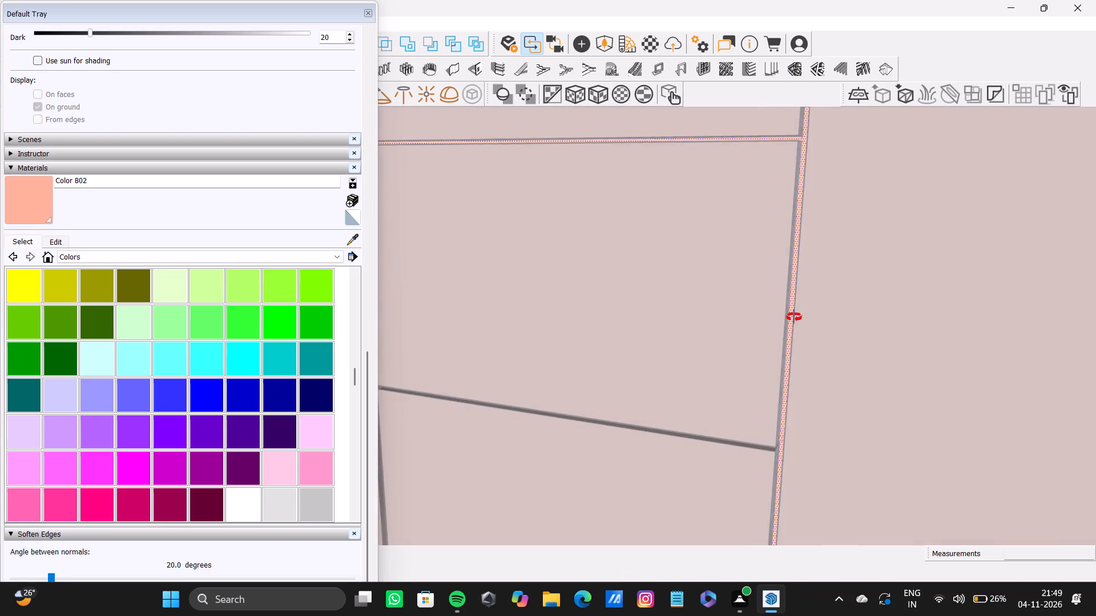
pyautogui.moveTo(794, 317); pyautogui.dragTo(811, 325, button='middle')
pyautogui.press('space')
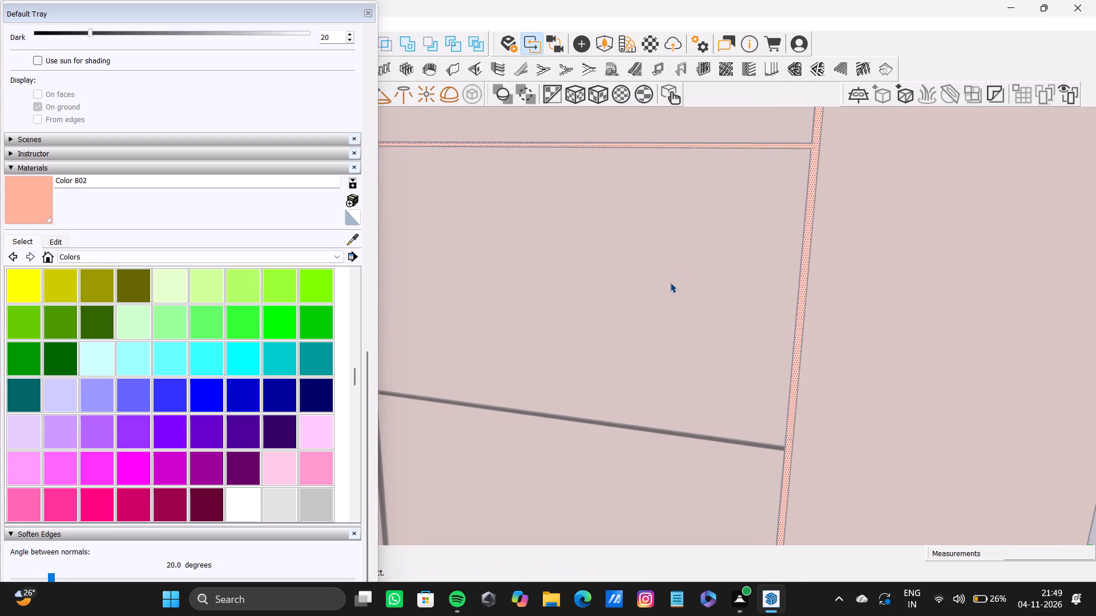
# Hide the Default Tray to enlarge the modelling view, and exit the base cabinet group.
pyautogui.click(367, 12)
pyautogui.scroll(-3, 485, 100)
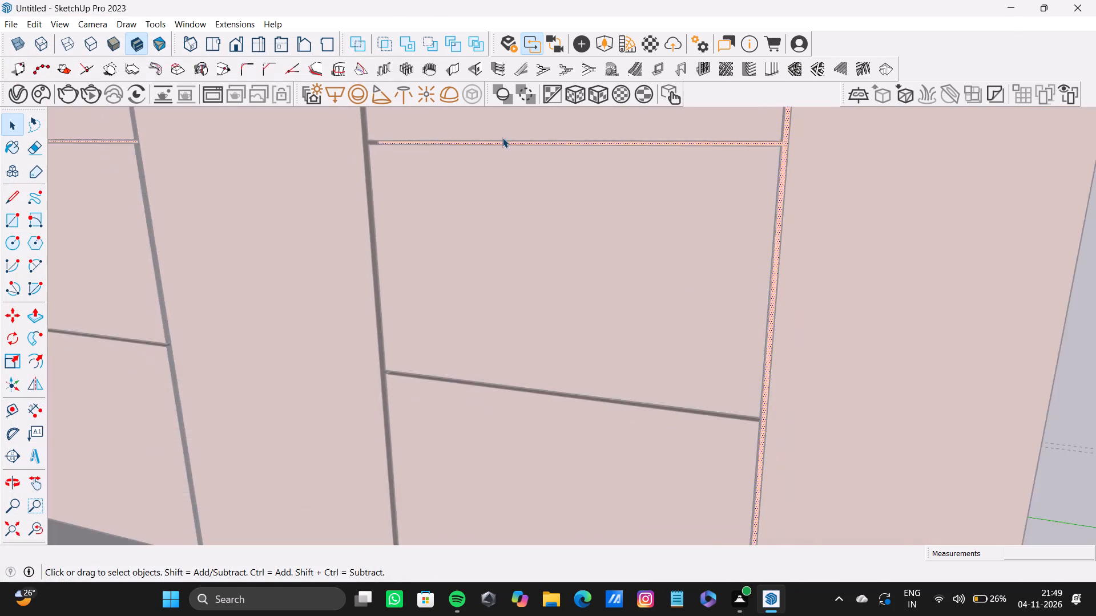
pyautogui.scroll(-12, 502, 137)
pyautogui.moveTo(603, 319); pyautogui.dragTo(540, 331, button='middle')
pyautogui.press('space')
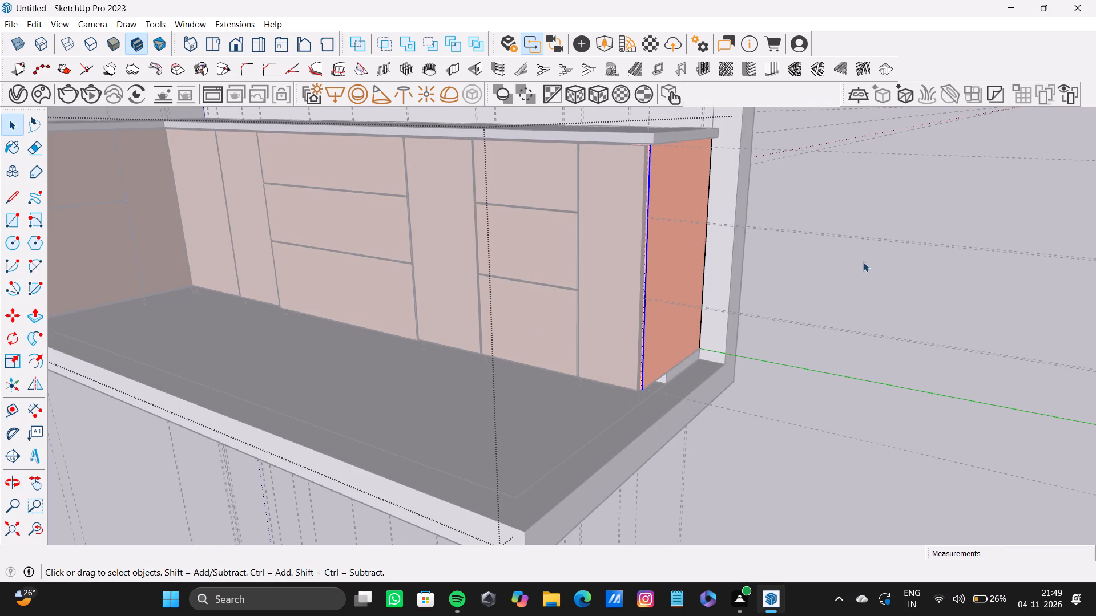
pyautogui.click(855, 229)
# Select the unpainted side edge faces of the three drawer fronts next to the long run's end door.
pyautogui.scroll(9, 489, 338)
pyautogui.moveTo(678, 322); pyautogui.dragTo(650, 334, button='middle')
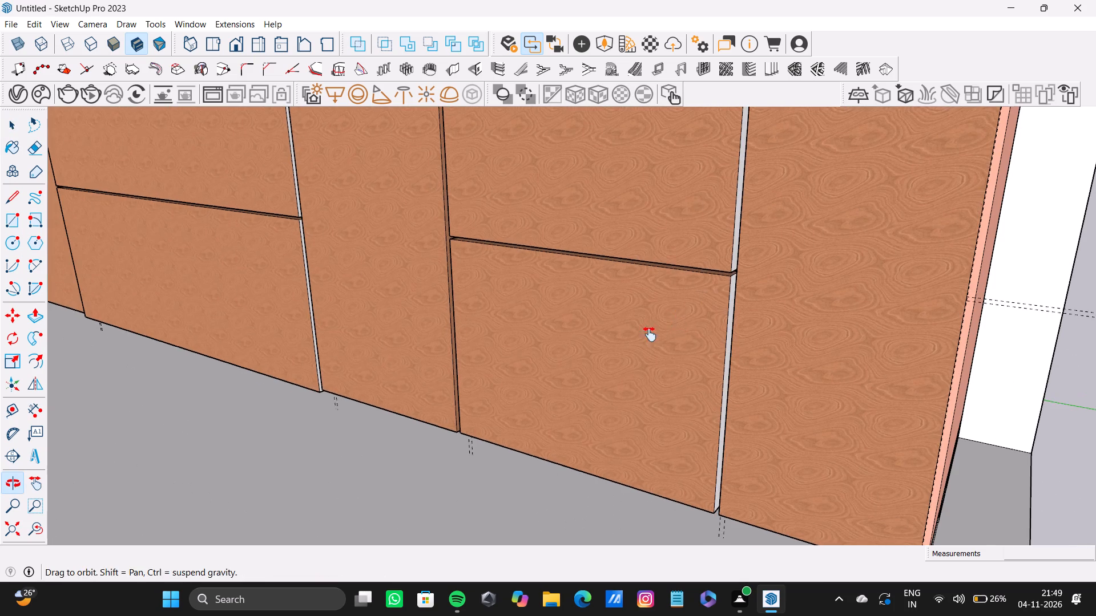
pyautogui.moveTo(650, 334); pyautogui.dragTo(636, 335, button='middle')
pyautogui.keyDown('shift'); pyautogui.scroll(9, 721, 292); pyautogui.keyUp('shift')
pyautogui.keyDown('shift'); pyautogui.doubleClick(655, 268); pyautogui.keyUp('shift')
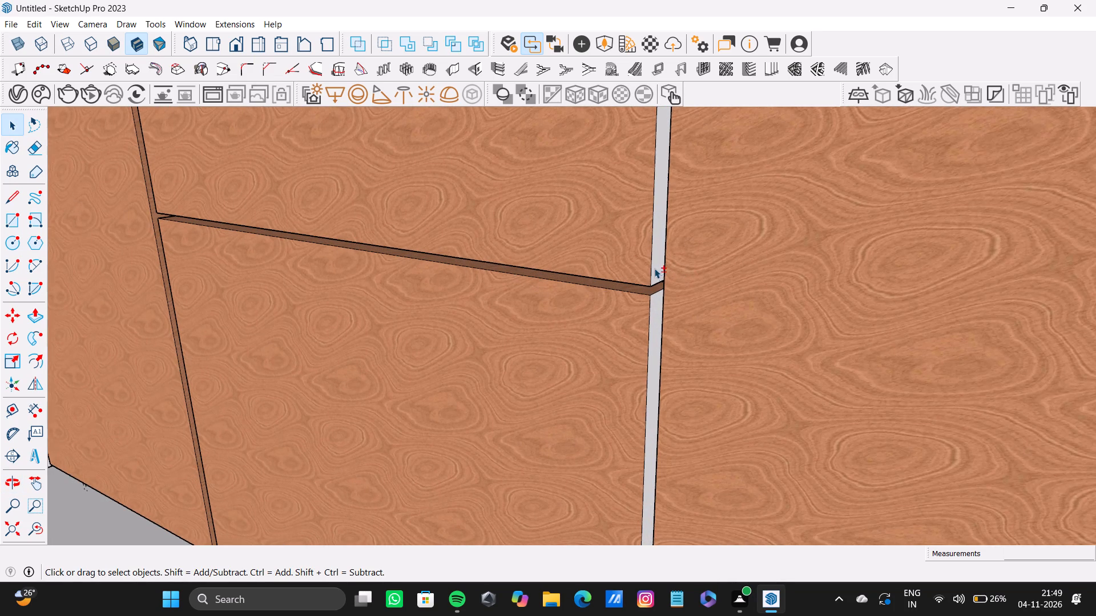
pyautogui.keyDown('shift'); pyautogui.doubleClick(654, 375); pyautogui.keyUp('shift')
pyautogui.keyDown('shift'); pyautogui.scroll(-2, 659, 374); pyautogui.keyUp('shift')
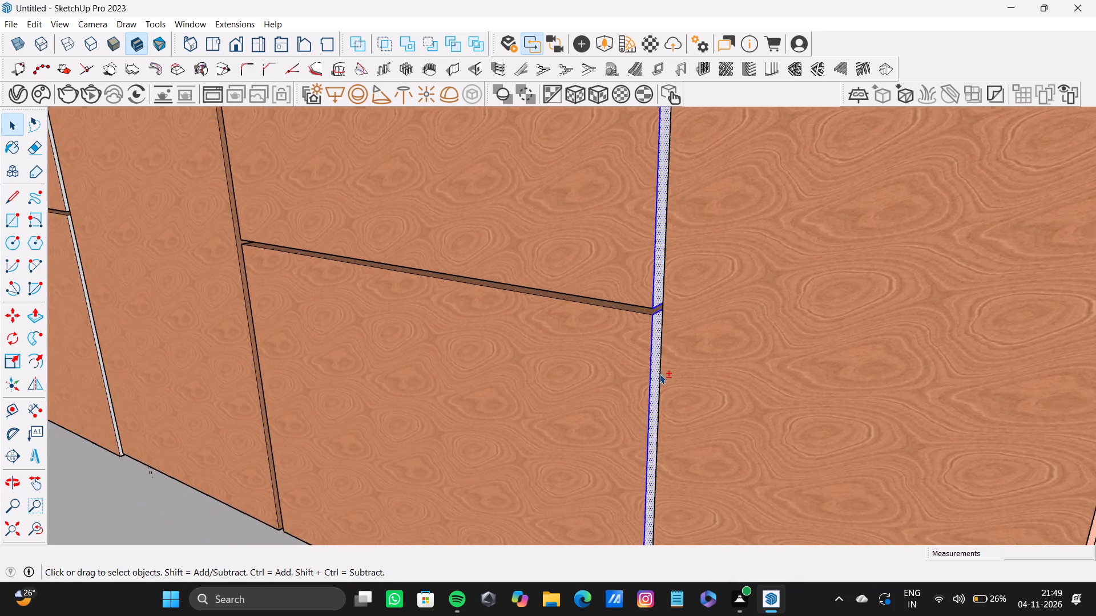
pyautogui.keyDown('shift'); pyautogui.scroll(-13, 659, 374); pyautogui.keyUp('shift')
pyautogui.keyDown('shift'); pyautogui.moveTo(706, 268); pyautogui.dragTo(695, 382, button='middle'); pyautogui.keyUp('shift')
pyautogui.keyDown('shift'); pyautogui.scroll(-1, 695, 314); pyautogui.keyUp('shift')
pyautogui.keyDown('shift'); pyautogui.scroll(9, 694, 245); pyautogui.keyUp('shift')
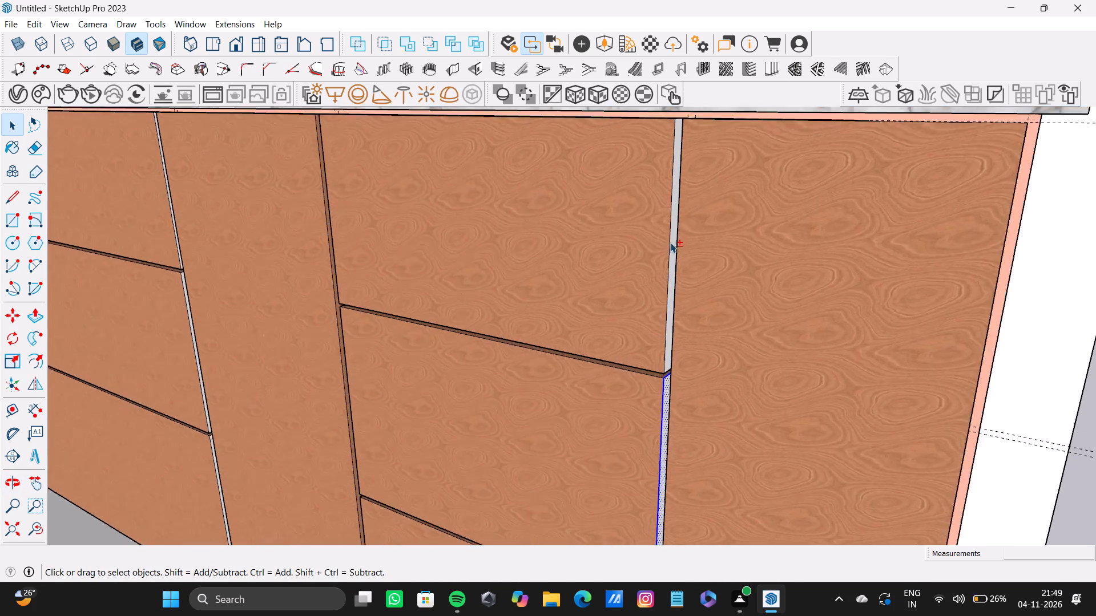
pyautogui.keyDown('shift'); pyautogui.scroll(5, 670, 242); pyautogui.keyUp('shift')
pyautogui.keyDown('shift'); pyautogui.doubleClick(672, 264); pyautogui.keyUp('shift')
# Add the unpainted side edge faces of the long run's three wide drawer fronts to the selection.
pyautogui.keyDown('shift'); pyautogui.scroll(-13, 672, 266); pyautogui.keyUp('shift')
pyautogui.keyDown('shift'); pyautogui.moveTo(623, 307); pyautogui.dragTo(807, 322, button='middle'); pyautogui.keyUp('shift')
pyautogui.keyDown('shift'); pyautogui.scroll(2, 561, 331); pyautogui.keyUp('shift')
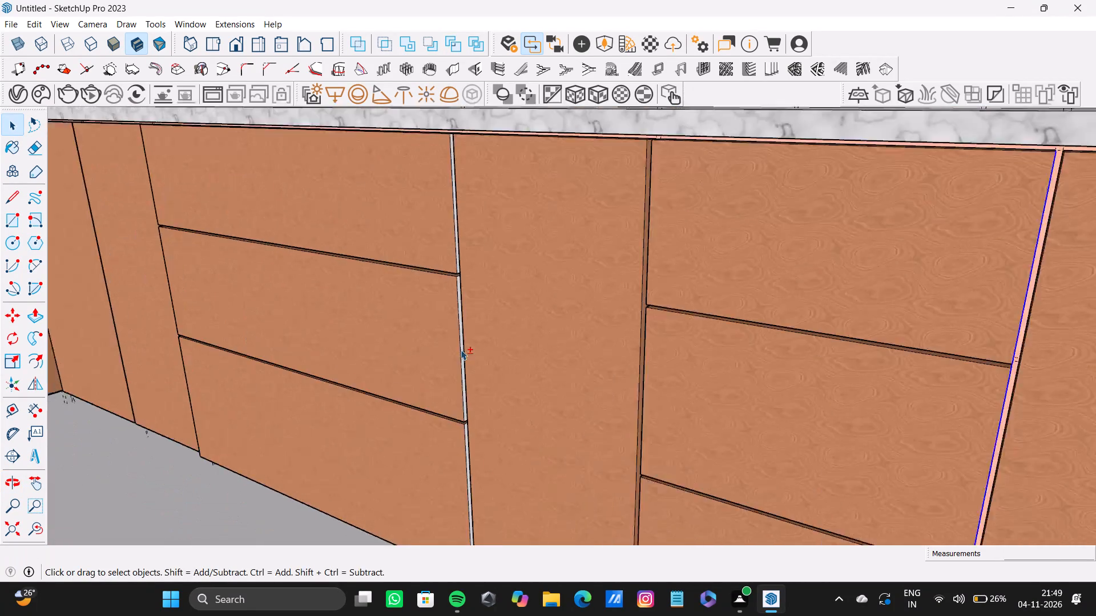
pyautogui.keyDown('shift'); pyautogui.scroll(12, 461, 350); pyautogui.keyUp('shift')
pyautogui.keyDown('shift'); pyautogui.doubleClick(461, 285); pyautogui.keyUp('shift')
pyautogui.keyDown('shift'); pyautogui.scroll(1, 502, 198); pyautogui.keyUp('shift')
pyautogui.keyDown('shift'); pyautogui.moveTo(502, 198); pyautogui.dragTo(529, 342, button='middle'); pyautogui.keyUp('shift')
pyautogui.keyDown('shift'); pyautogui.scroll(3, 513, 303); pyautogui.keyUp('shift')
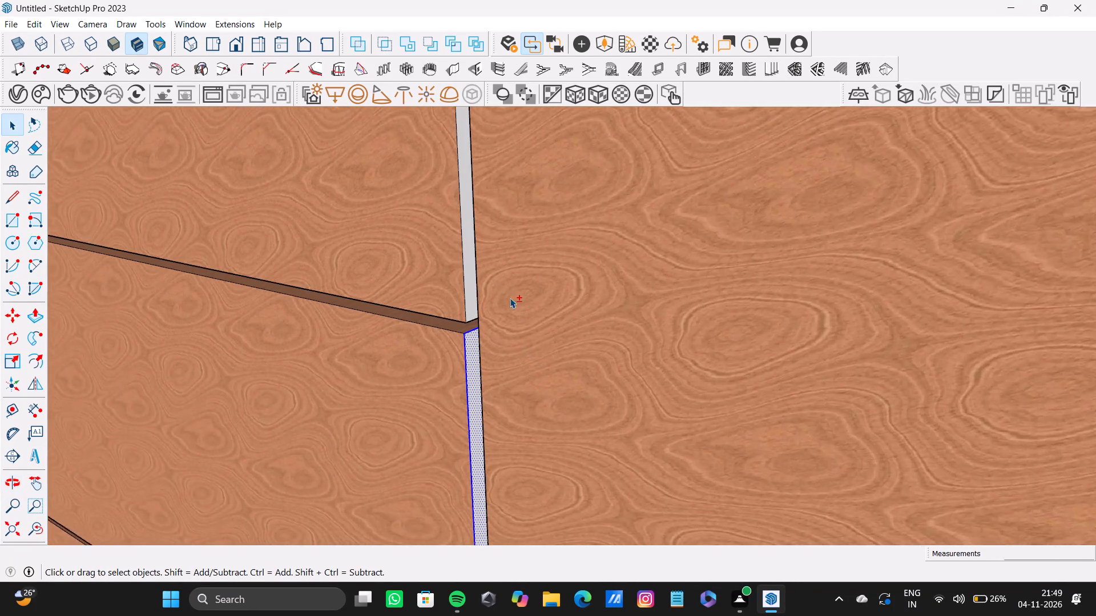
pyautogui.keyDown('shift'); pyautogui.doubleClick(461, 295); pyautogui.keyUp('shift')
pyautogui.keyDown('shift'); pyautogui.scroll(-8, 461, 297); pyautogui.keyUp('shift')
pyautogui.keyDown('shift'); pyautogui.moveTo(508, 396); pyautogui.dragTo(552, 269, button='middle'); pyautogui.keyUp('shift')
pyautogui.keyDown('shift'); pyautogui.scroll(-4, 557, 213); pyautogui.keyUp('shift')
pyautogui.keyDown('shift'); pyautogui.moveTo(557, 343); pyautogui.dragTo(569, 210, button='middle'); pyautogui.keyUp('shift')
pyautogui.keyDown('shift'); pyautogui.scroll(15, 563, 318); pyautogui.keyUp('shift')
pyautogui.keyDown('shift'); pyautogui.doubleClick(523, 381); pyautogui.keyUp('shift')
# Add the unpainted side edge face of the door adjoining the wide drawer stack, on its corner side, to the selection.
pyautogui.keyDown('shift'); pyautogui.scroll(-7, 523, 380); pyautogui.keyUp('shift')
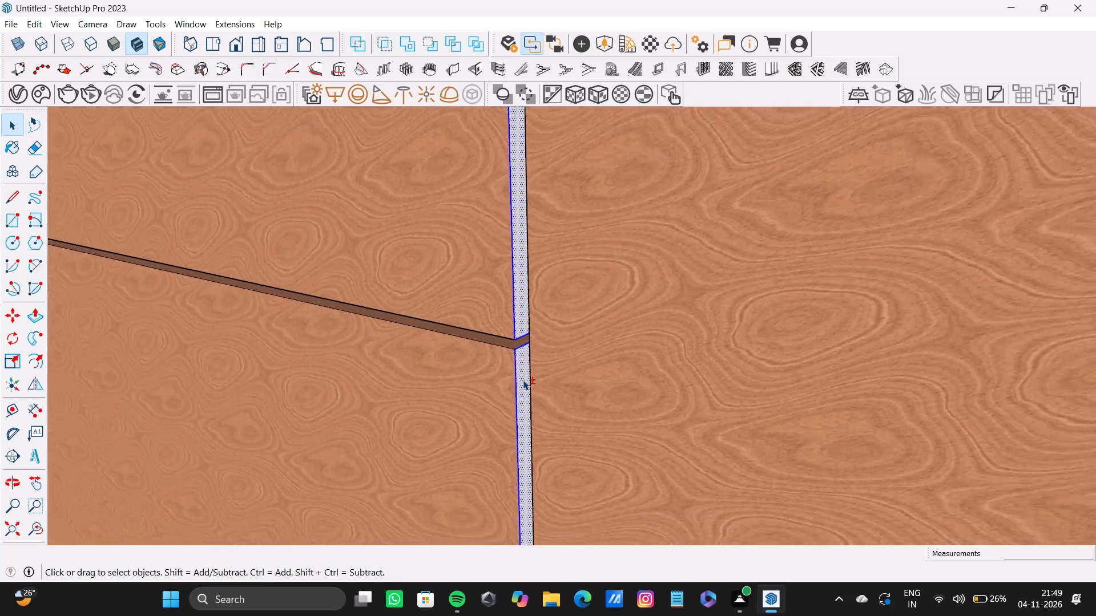
pyautogui.keyDown('shift'); pyautogui.scroll(-20, 523, 380); pyautogui.keyUp('shift')
pyautogui.keyDown('shift'); pyautogui.moveTo(523, 380); pyautogui.dragTo(647, 458, button='middle'); pyautogui.keyUp('shift')
pyautogui.keyDown('shift'); pyautogui.scroll(5, 498, 355); pyautogui.keyUp('shift')
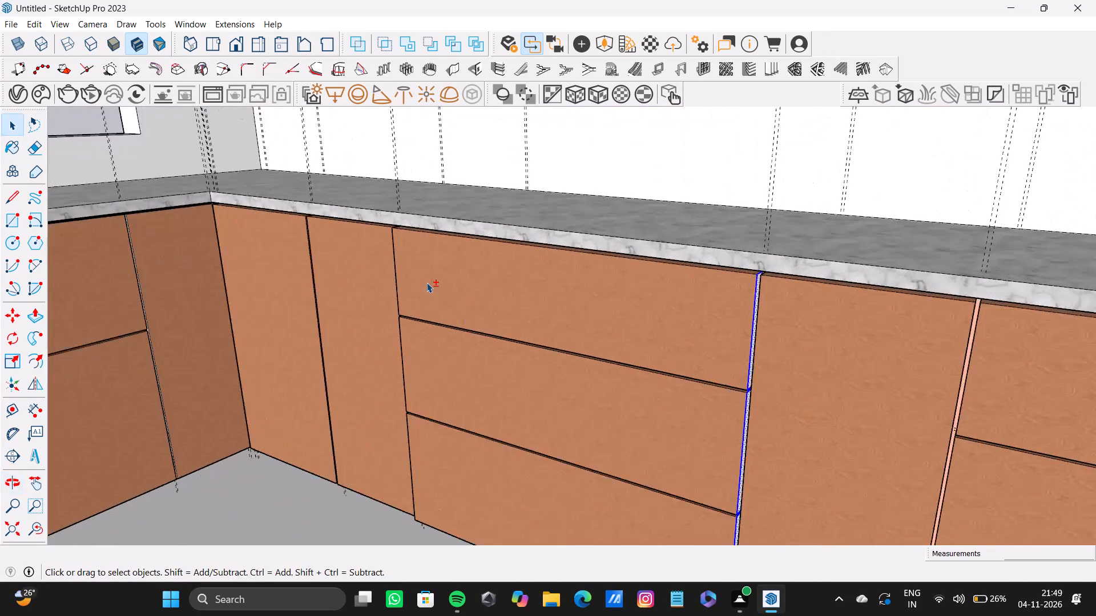
pyautogui.keyDown('shift'); pyautogui.scroll(8, 426, 282); pyautogui.keyUp('shift')
pyautogui.moveTo(352, 315); pyautogui.dragTo(514, 446, button='middle')
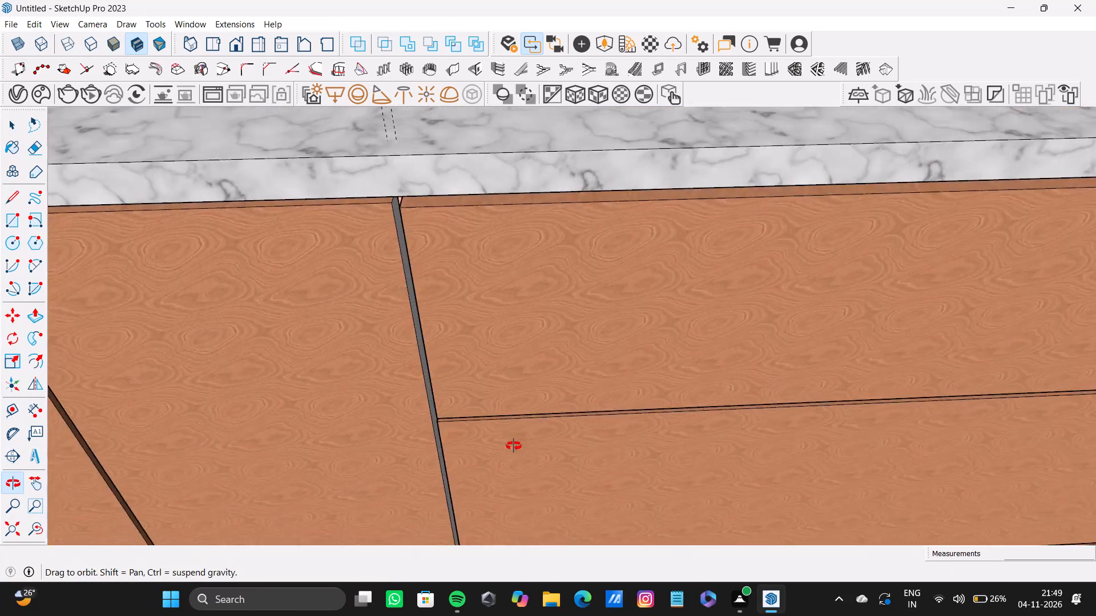
pyautogui.moveTo(514, 446); pyautogui.dragTo(513, 491, button='middle')
pyautogui.keyDown('shift'); pyautogui.scroll(13, 335, 293); pyautogui.keyUp('shift')
pyautogui.keyDown('shift'); pyautogui.doubleClick(400, 245); pyautogui.keyUp('shift')
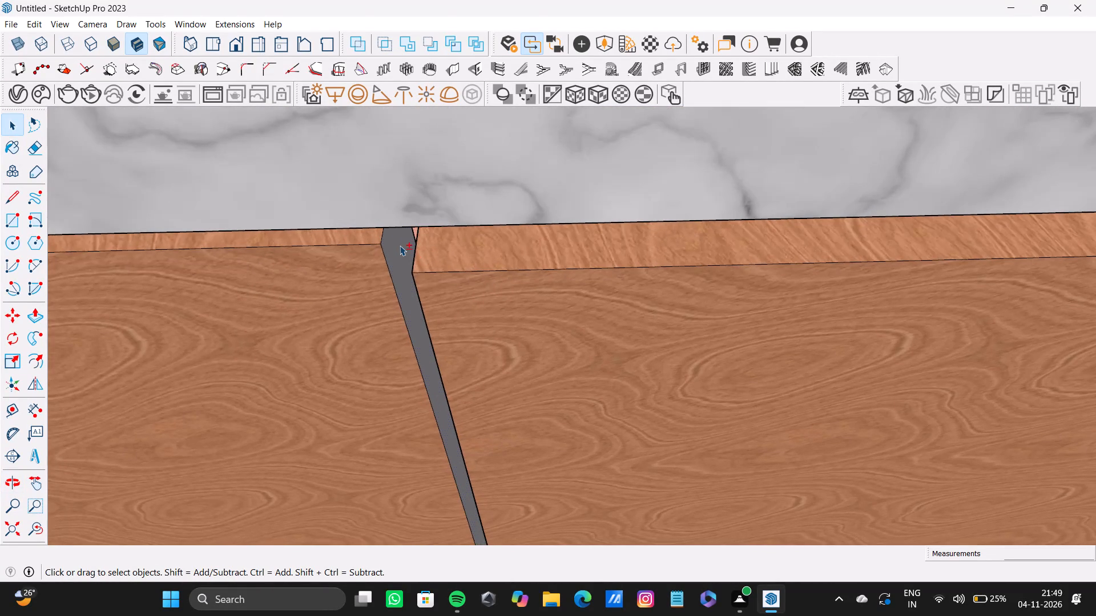
# Add the unpainted side edge face of the short run's corner front, beside its drawers, to the selection.
pyautogui.keyDown('shift'); pyautogui.scroll(-20, 400, 245); pyautogui.keyUp('shift')
pyautogui.keyDown('shift'); pyautogui.scroll(-2, 400, 245); pyautogui.keyUp('shift')
pyautogui.keyDown('shift'); pyautogui.moveTo(374, 280); pyautogui.dragTo(674, 318, button='middle'); pyautogui.keyUp('shift')
pyautogui.keyDown('shift'); pyautogui.scroll(3, 470, 309); pyautogui.keyUp('shift')
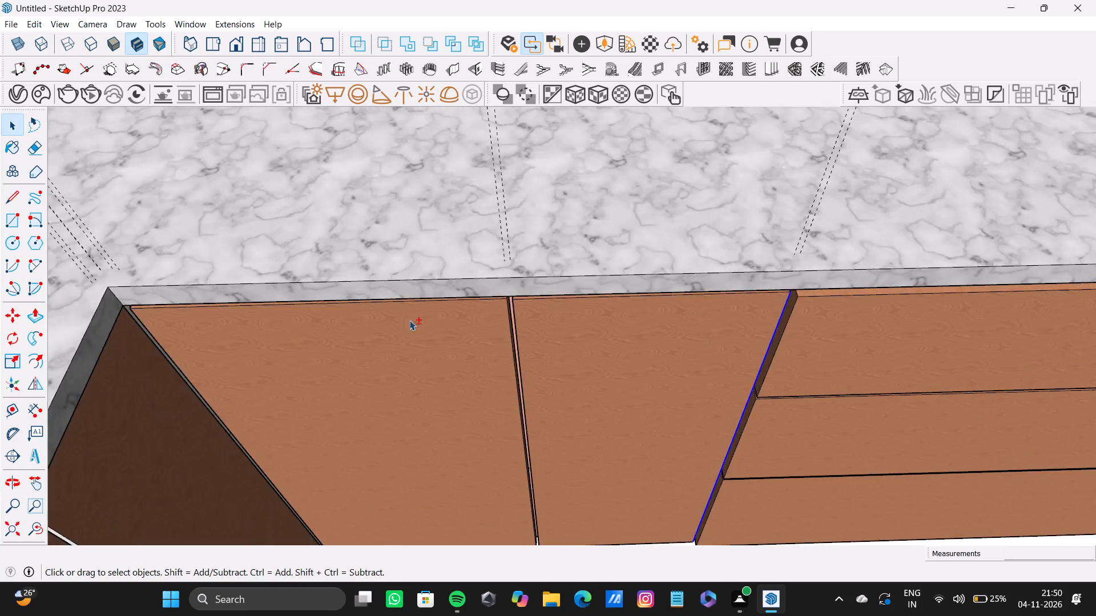
pyautogui.keyDown('shift'); pyautogui.scroll(9, 409, 320); pyautogui.keyUp('shift')
pyautogui.moveTo(623, 299); pyautogui.dragTo(784, 328, button='middle')
pyautogui.keyDown('shift'); pyautogui.scroll(-8, 575, 356); pyautogui.keyUp('shift')
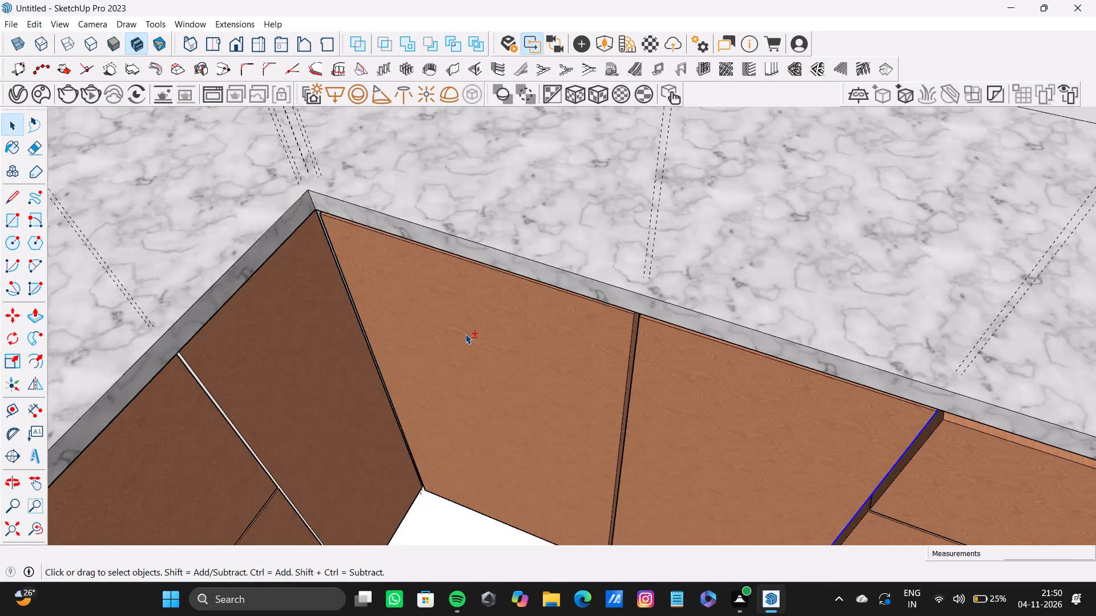
pyautogui.keyDown('shift'); pyautogui.moveTo(465, 334); pyautogui.dragTo(713, 205, button='middle'); pyautogui.keyUp('shift')
pyautogui.keyDown('shift'); pyautogui.scroll(13, 489, 223); pyautogui.keyUp('shift')
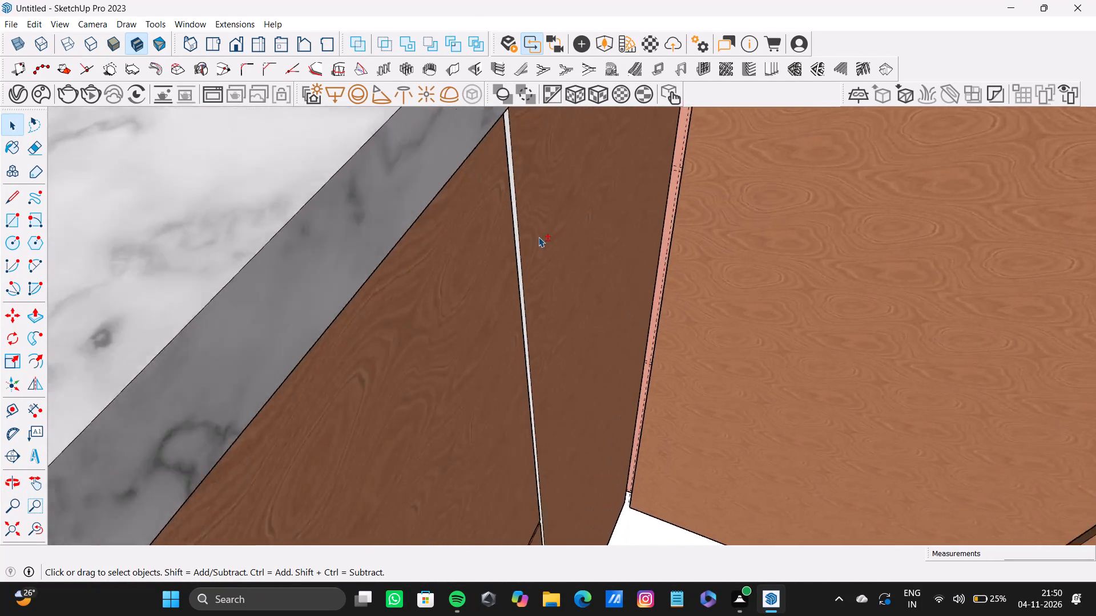
pyautogui.keyDown('shift'); pyautogui.scroll(5, 538, 237); pyautogui.keyUp('shift')
pyautogui.keyDown('shift'); pyautogui.moveTo(530, 250); pyautogui.dragTo(455, 274, button='middle'); pyautogui.keyUp('shift')
pyautogui.keyDown('shift'); pyautogui.scroll(6, 445, 281); pyautogui.keyUp('shift')
pyautogui.keyDown('shift'); pyautogui.doubleClick(392, 341); pyautogui.keyUp('shift')
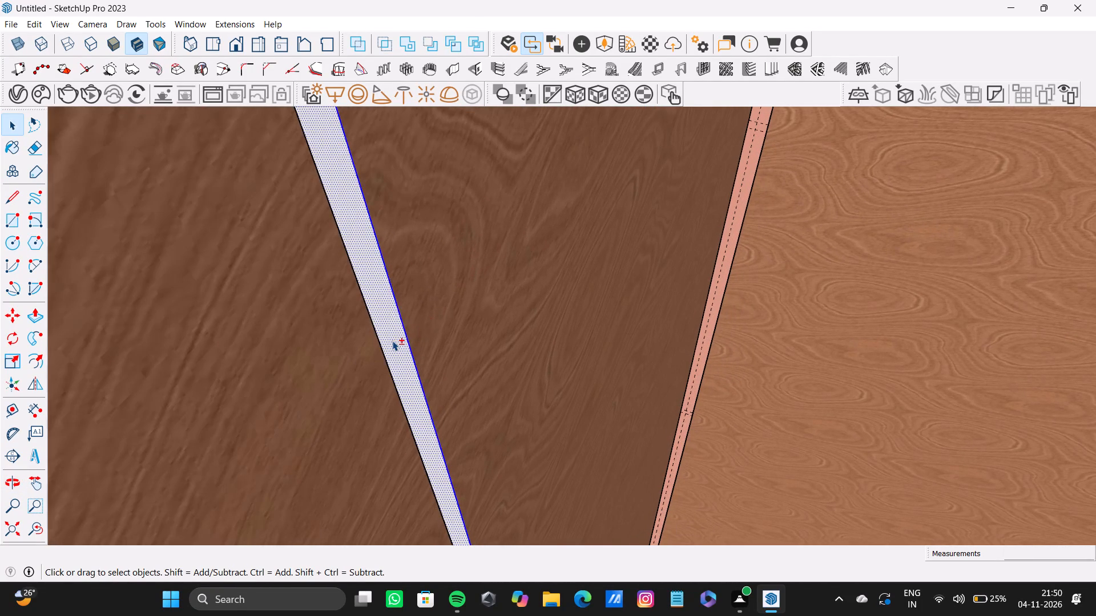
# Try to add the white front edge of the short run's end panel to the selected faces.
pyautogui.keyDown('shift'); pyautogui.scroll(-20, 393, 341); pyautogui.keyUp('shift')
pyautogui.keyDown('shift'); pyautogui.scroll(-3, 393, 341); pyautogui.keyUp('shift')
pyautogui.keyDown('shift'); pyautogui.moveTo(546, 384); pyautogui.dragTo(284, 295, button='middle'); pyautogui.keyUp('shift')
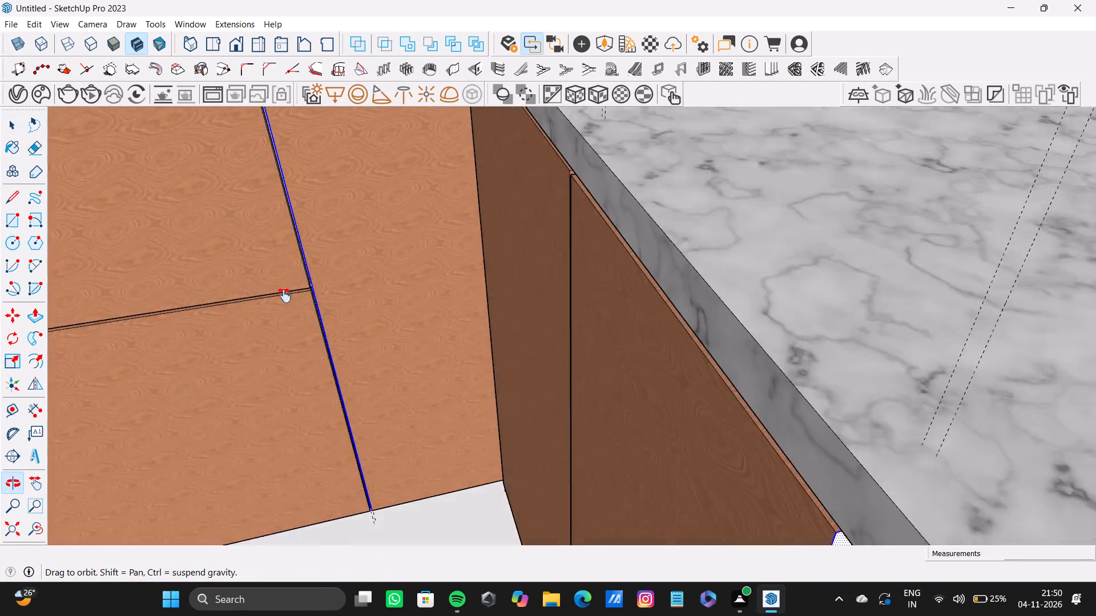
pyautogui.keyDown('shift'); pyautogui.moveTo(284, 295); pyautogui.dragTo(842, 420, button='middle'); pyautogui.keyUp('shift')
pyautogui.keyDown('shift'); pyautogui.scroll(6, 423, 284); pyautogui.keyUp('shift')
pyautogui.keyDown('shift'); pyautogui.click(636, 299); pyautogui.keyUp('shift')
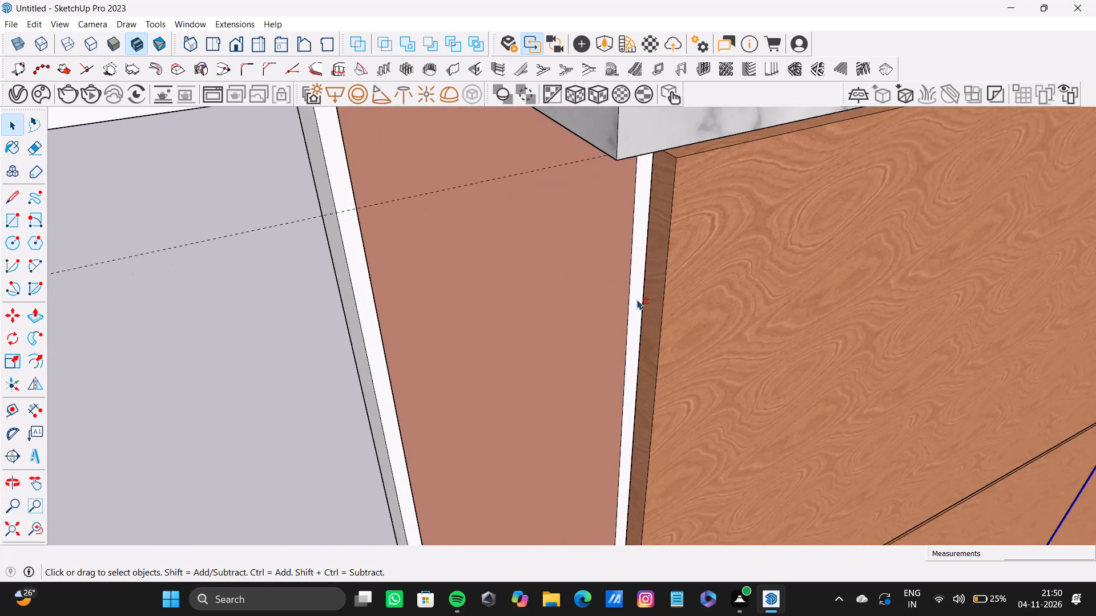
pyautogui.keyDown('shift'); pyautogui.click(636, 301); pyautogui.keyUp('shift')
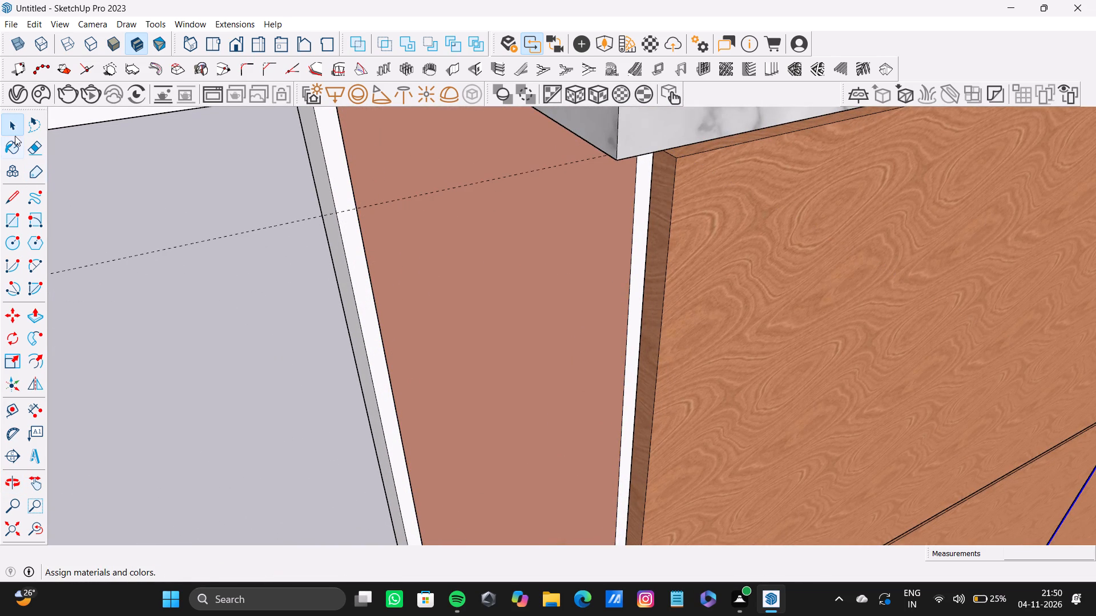
# Paint the selected door and drawer side edges, and the white strip beside the short run's corner front, with Color B02.
pyautogui.keyDown('shift'); pyautogui.click(9, 151); pyautogui.keyUp('shift')
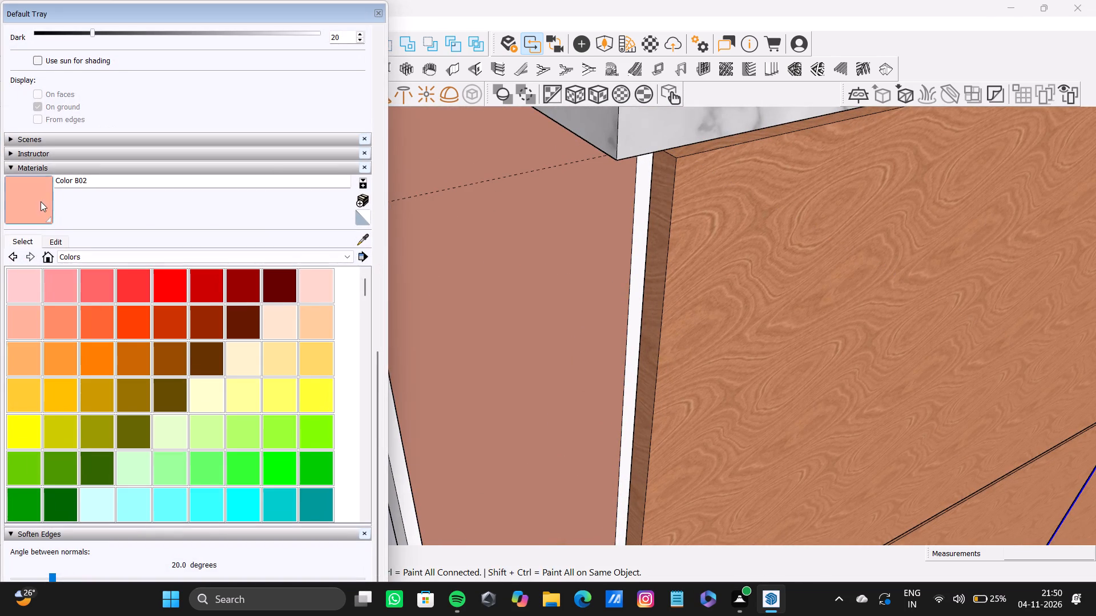
pyautogui.keyDown('shift'); pyautogui.click(41, 201); pyautogui.keyUp('shift')
pyautogui.keyDown('shift'); pyautogui.scroll(5, 784, 302); pyautogui.keyUp('shift')
pyautogui.keyDown('shift'); pyautogui.scroll(-20, 640, 283); pyautogui.keyUp('shift')
pyautogui.keyDown('shift'); pyautogui.scroll(-1, 640, 283); pyautogui.keyUp('shift')
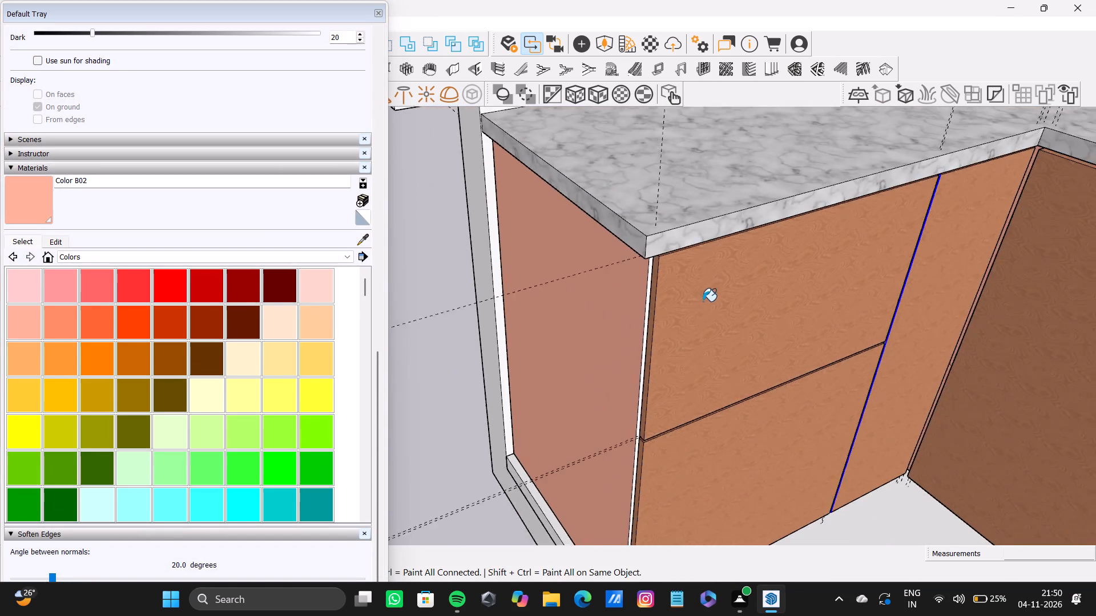
pyautogui.keyDown('shift'); pyautogui.moveTo(848, 313); pyautogui.dragTo(418, 337, button='middle'); pyautogui.keyUp('shift')
pyautogui.keyDown('shift'); pyautogui.scroll(20, 470, 319); pyautogui.keyUp('shift')
pyautogui.keyDown('shift'); pyautogui.scroll(2, 470, 319); pyautogui.keyUp('shift')
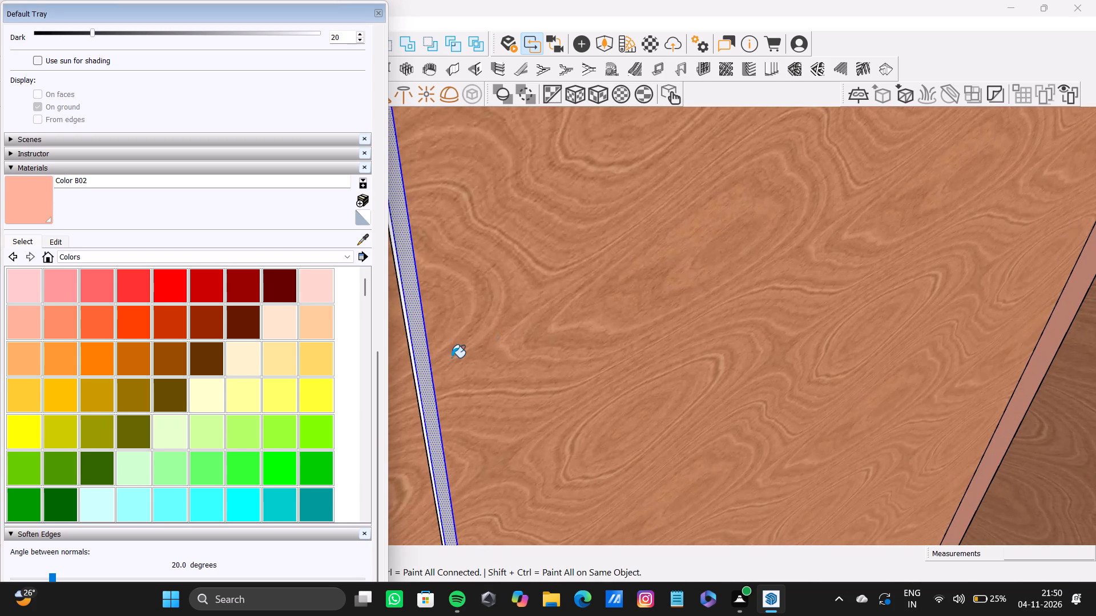
pyautogui.keyDown('shift'); pyautogui.click(421, 370); pyautogui.keyUp('shift')
pyautogui.scroll(5, 422, 370)
pyautogui.moveTo(422, 370); pyautogui.dragTo(385, 383, button='middle')
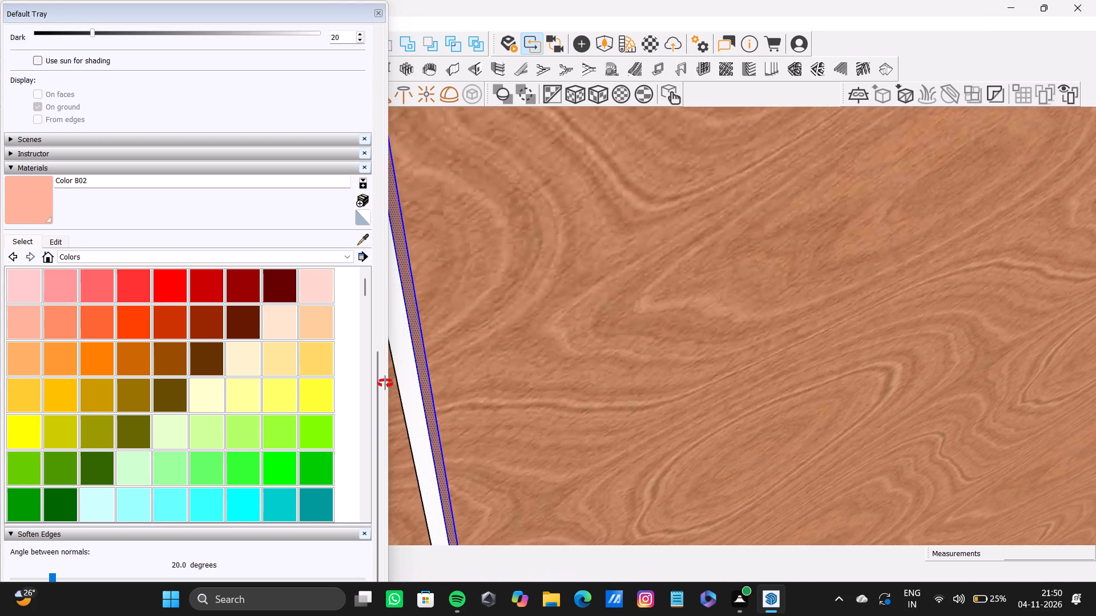
pyautogui.moveTo(385, 383); pyautogui.dragTo(388, 380, button='middle')
pyautogui.scroll(4, 404, 362)
pyautogui.click(404, 352)
pyautogui.scroll(-17, 404, 352)
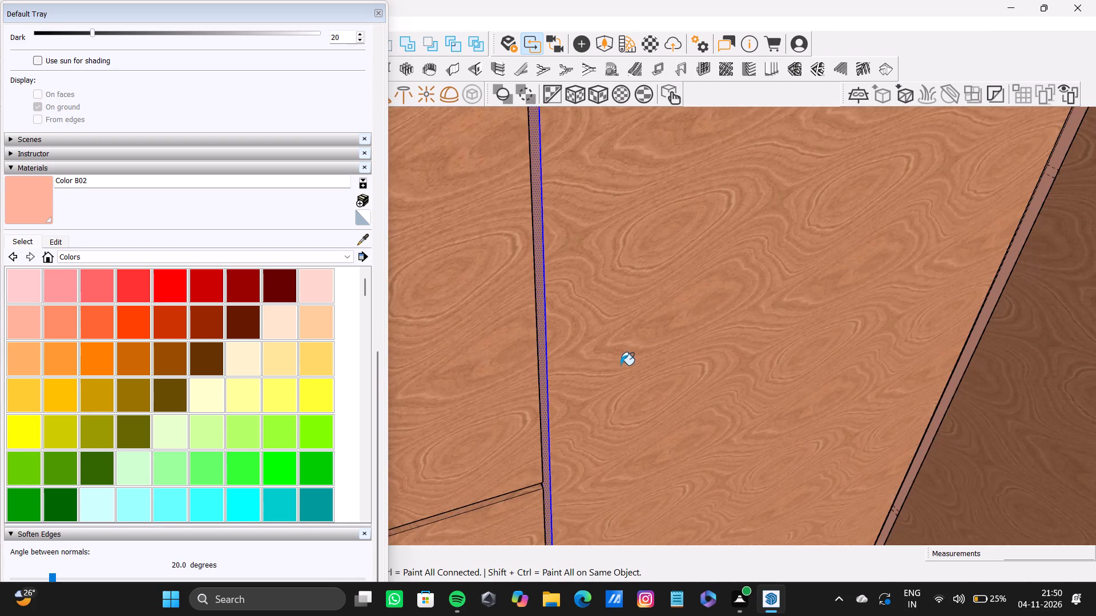
# Examine the painted base cabinet fronts, edges and end panels, along with the unpainted upper cabinets, from several angles.
pyautogui.moveTo(621, 365); pyautogui.dragTo(884, 402, button='middle')
pyautogui.scroll(-19, 751, 371)
pyautogui.keyDown('shift'); pyautogui.moveTo(730, 381); pyautogui.dragTo(702, 237, button='middle'); pyautogui.keyUp('shift')
pyautogui.scroll(4, 686, 303)
pyautogui.moveTo(676, 354); pyautogui.dragTo(560, 250, button='middle')
pyautogui.scroll(4, 533, 324)
pyautogui.scroll(-13, 563, 343)
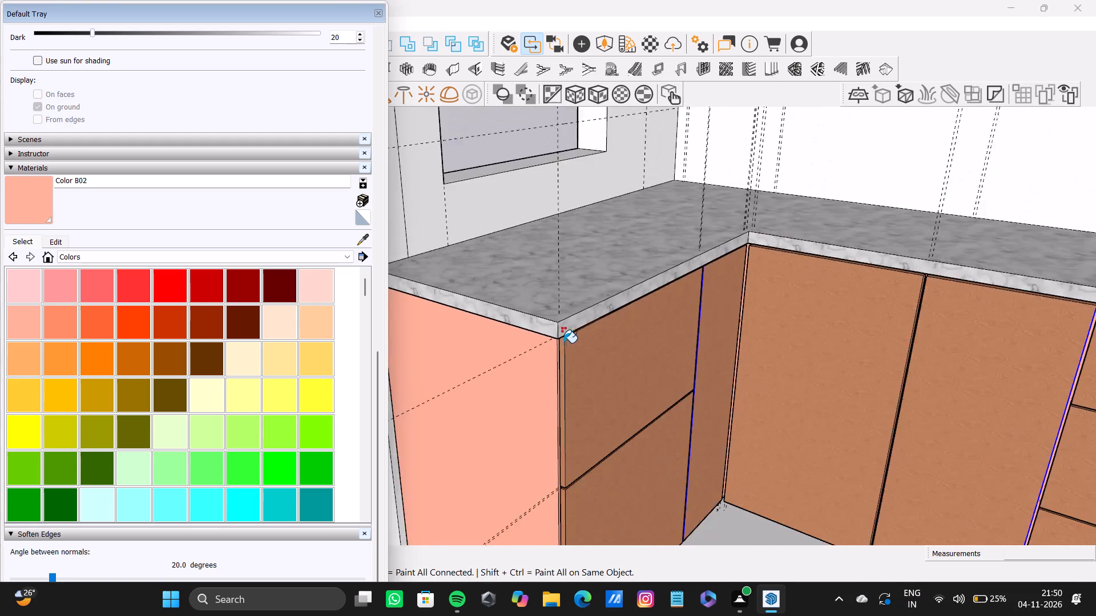
pyautogui.keyDown('shift'); pyautogui.moveTo(626, 347); pyautogui.dragTo(225, 285, button='middle'); pyautogui.keyUp('shift')
pyautogui.scroll(-10, 530, 283)
pyautogui.moveTo(533, 298); pyautogui.dragTo(799, 382, button='middle')
pyautogui.scroll(-4, 800, 375)
pyautogui.keyDown('shift'); pyautogui.moveTo(795, 375); pyautogui.dragTo(517, 289, button='middle'); pyautogui.keyUp('shift')
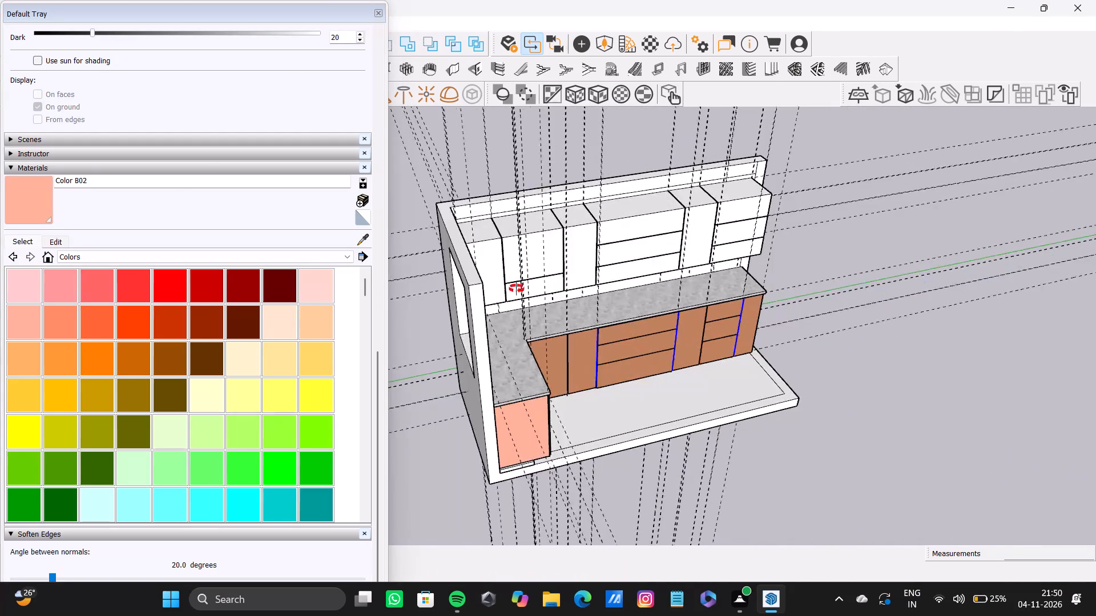
pyautogui.keyDown('shift'); pyautogui.moveTo(517, 289); pyautogui.dragTo(366, 241, button='middle'); pyautogui.keyUp('shift')
pyautogui.scroll(9, 328, 295)
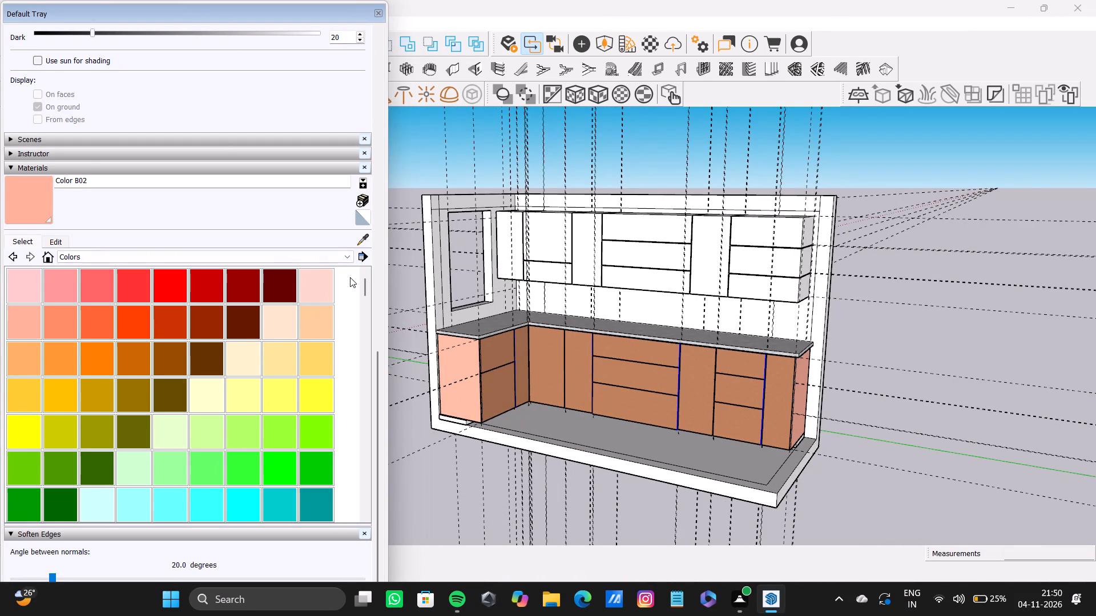
pyautogui.scroll(-14, 350, 277)
pyautogui.scroll(12, 361, 300)
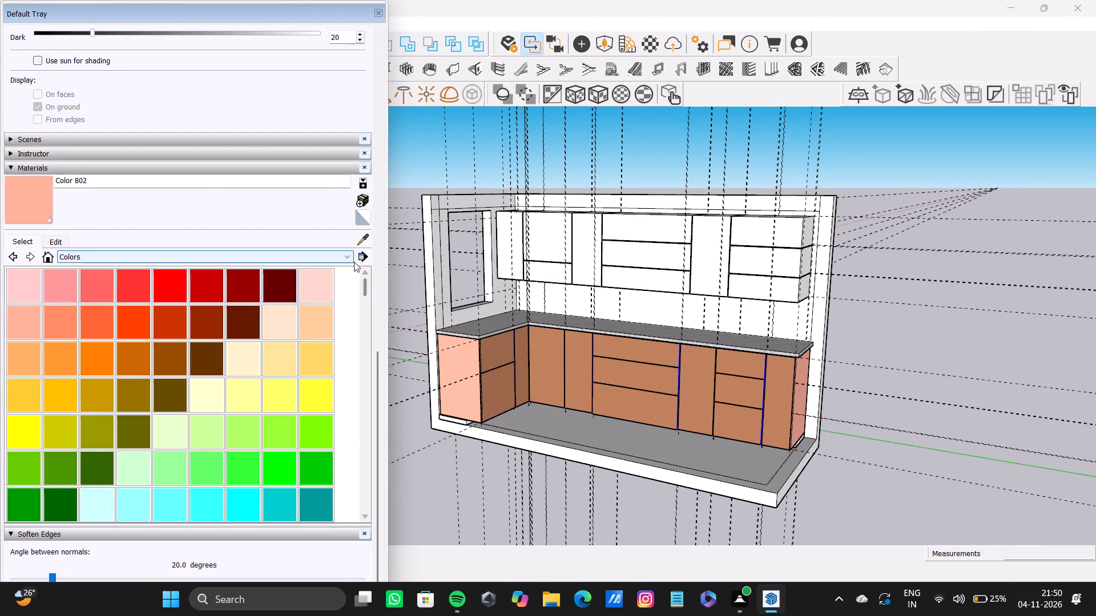
pyautogui.scroll(5, 354, 262)
pyautogui.scroll(8, 558, 334)
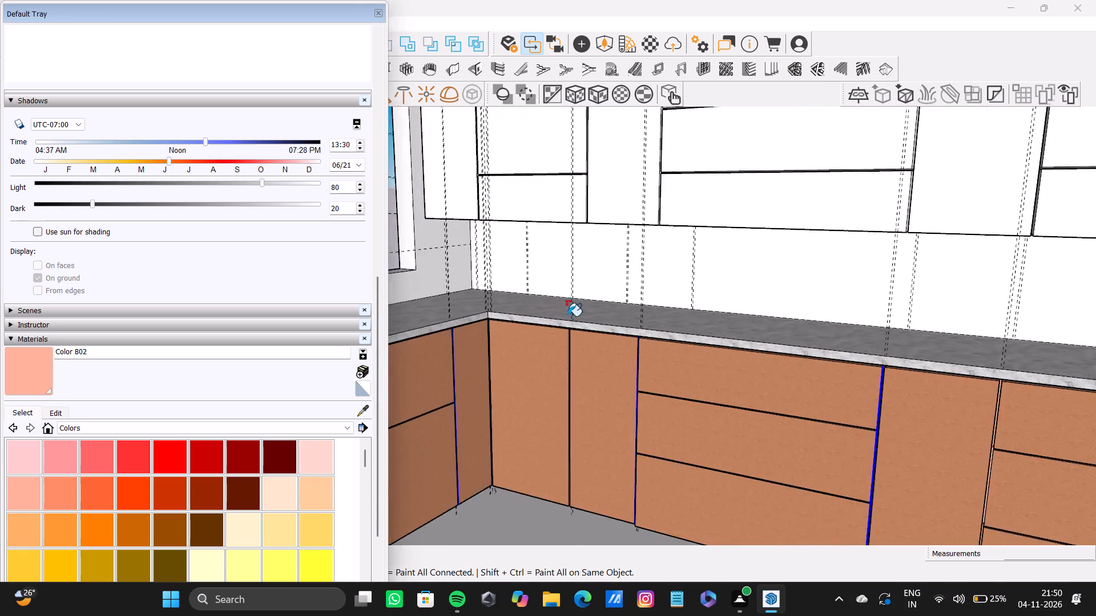
pyautogui.keyDown('shift'); pyautogui.moveTo(566, 315); pyautogui.dragTo(723, 452, button='middle'); pyautogui.keyUp('shift')
pyautogui.scroll(-4, 718, 445)
pyautogui.press('space')
pyautogui.scroll(-5, 738, 327)
pyautogui.keyDown('shift'); pyautogui.moveTo(728, 368); pyautogui.dragTo(637, 403, button='middle'); pyautogui.keyUp('shift')
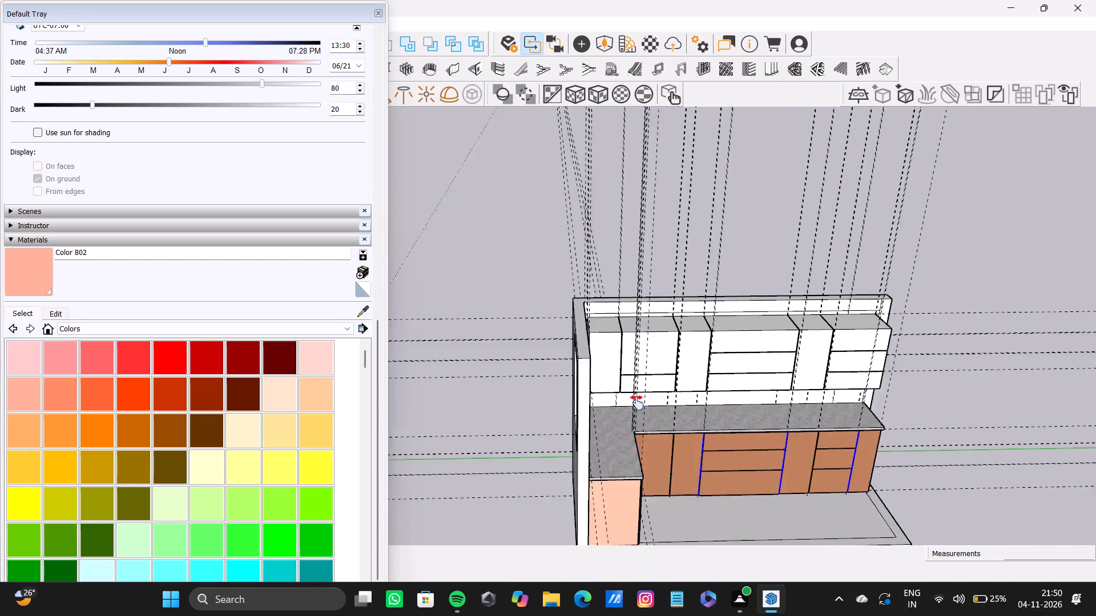
pyautogui.keyDown('shift'); pyautogui.moveTo(637, 403); pyautogui.dragTo(286, 355, button='middle'); pyautogui.keyUp('shift')
pyautogui.scroll(4, 400, 356)
pyautogui.keyDown('shift'); pyautogui.moveTo(517, 403); pyautogui.dragTo(607, 451, button='middle'); pyautogui.keyUp('shift')
pyautogui.keyDown('shift'); pyautogui.moveTo(690, 437); pyautogui.dragTo(328, 345, button='middle'); pyautogui.keyUp('shift')
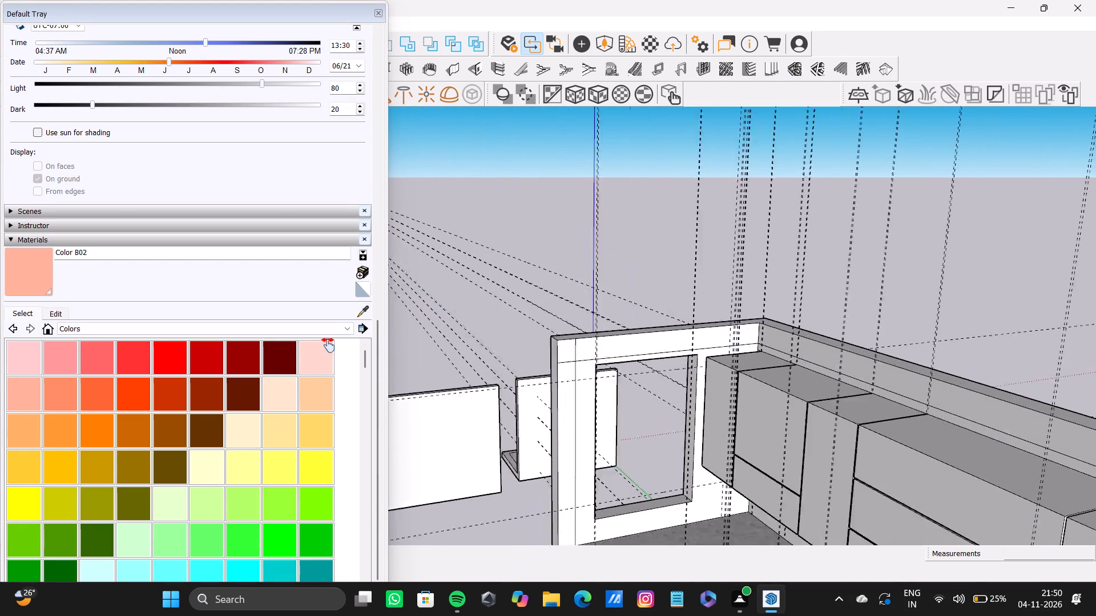
pyautogui.keyDown('shift'); pyautogui.moveTo(328, 345); pyautogui.dragTo(200, 280, button='middle'); pyautogui.keyUp('shift')
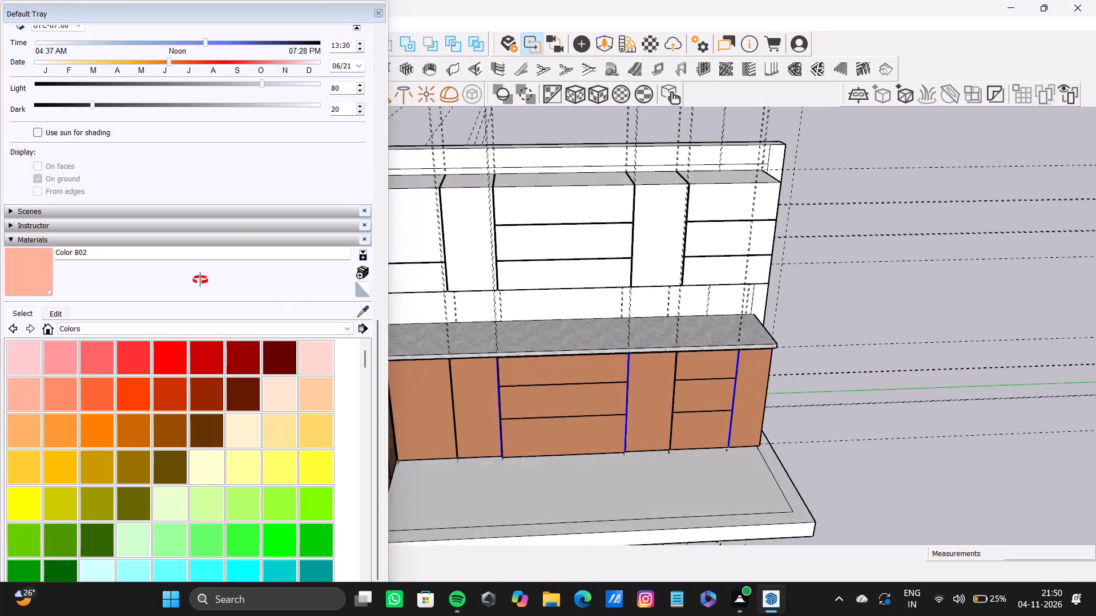
pyautogui.keyDown('shift'); pyautogui.moveTo(200, 280); pyautogui.dragTo(236, 272, button='middle'); pyautogui.keyUp('shift')
pyautogui.moveTo(607, 240); pyautogui.dragTo(561, 410, button='middle')
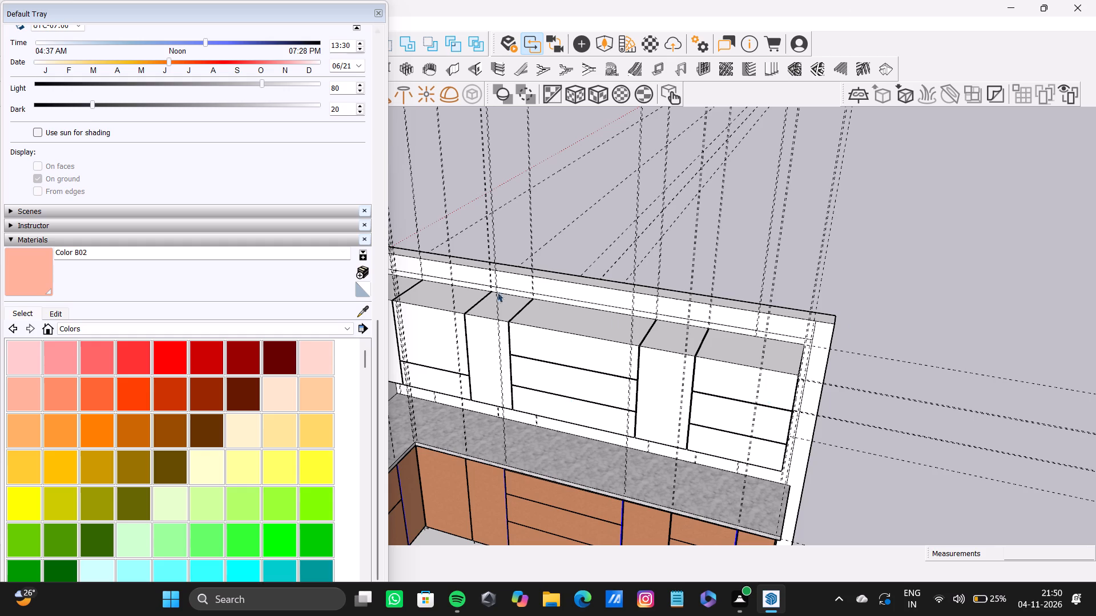
# Select the top and front faces of the two upper cabinet units nearest the window.
pyautogui.scroll(-20, 735, 395)
pyautogui.scroll(-7, 735, 395)
pyautogui.keyDown('shift'); pyautogui.moveTo(530, 309); pyautogui.dragTo(640, 345, button='middle'); pyautogui.keyUp('shift')
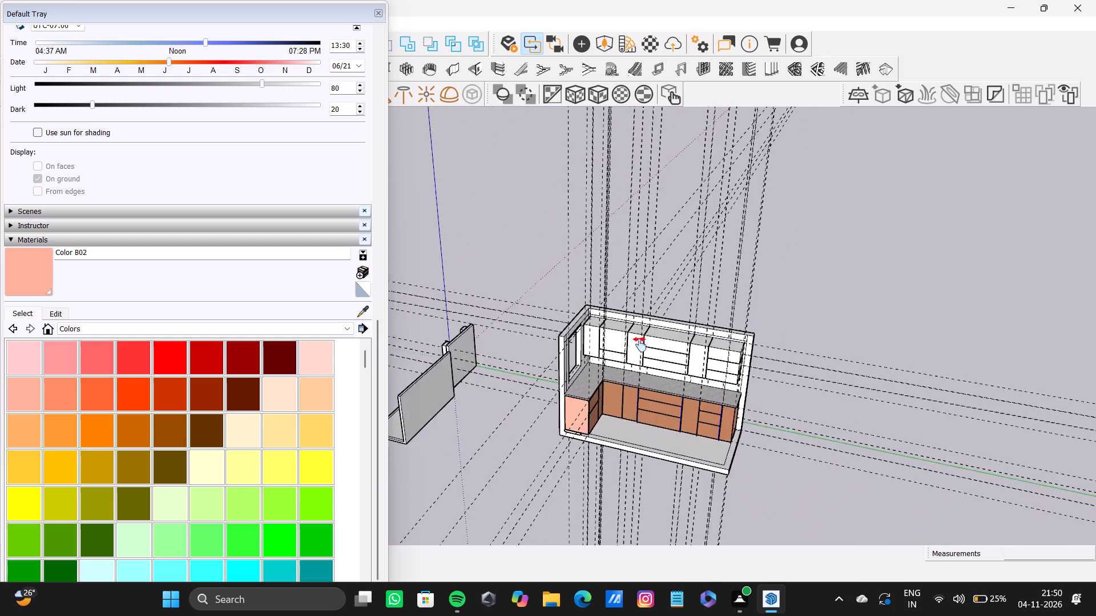
pyautogui.keyDown('shift'); pyautogui.moveTo(640, 345); pyautogui.dragTo(631, 359, button='middle'); pyautogui.keyUp('shift')
pyautogui.scroll(19, 608, 360)
pyautogui.keyDown('shift'); pyautogui.doubleClick(620, 314); pyautogui.keyUp('shift')
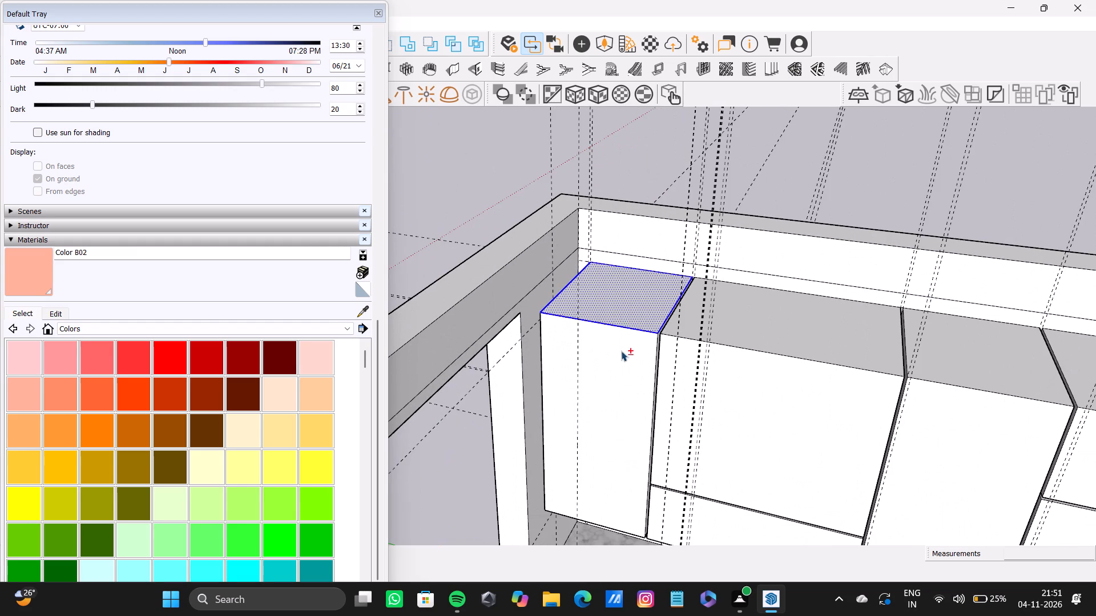
pyautogui.keyDown('shift'); pyautogui.doubleClick(621, 351); pyautogui.keyUp('shift')
pyautogui.keyDown('shift'); pyautogui.scroll(15, 659, 331); pyautogui.keyUp('shift')
pyautogui.keyDown('shift'); pyautogui.doubleClick(659, 340); pyautogui.keyUp('shift')
pyautogui.keyDown('shift'); pyautogui.doubleClick(711, 320); pyautogui.keyUp('shift')
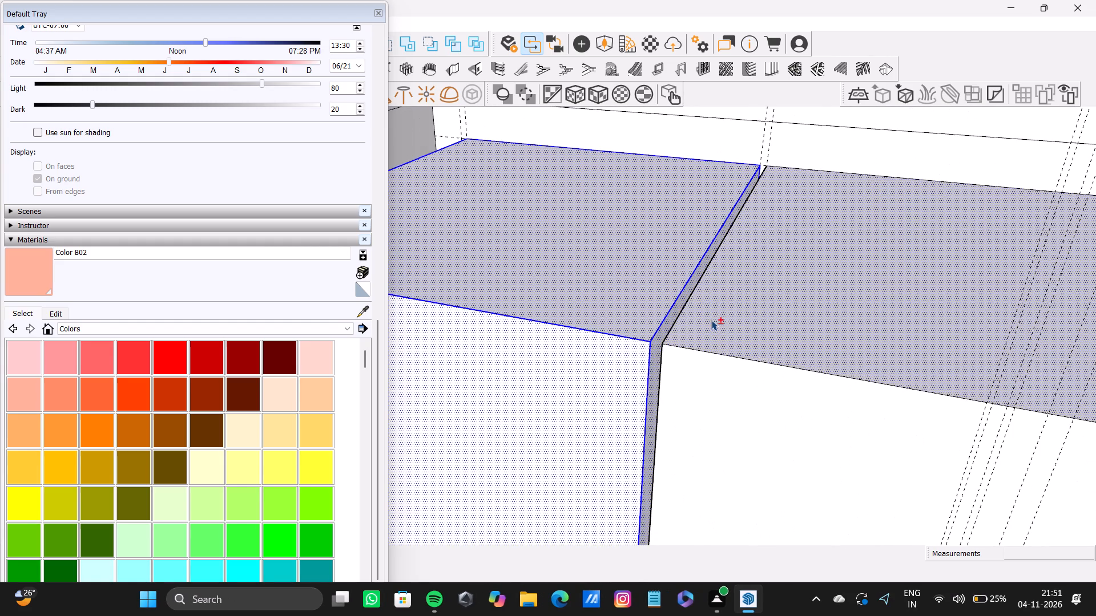
pyautogui.keyDown('shift'); pyautogui.doubleClick(708, 379); pyautogui.keyUp('shift')
# Add the top and front faces of the two tall upper units flanking the wide drawer stack to the selection.
pyautogui.keyDown('shift'); pyautogui.scroll(-15, 708, 380); pyautogui.keyUp('shift')
pyautogui.keyDown('shift'); pyautogui.moveTo(708, 380); pyautogui.dragTo(382, 278, button='middle'); pyautogui.keyUp('shift')
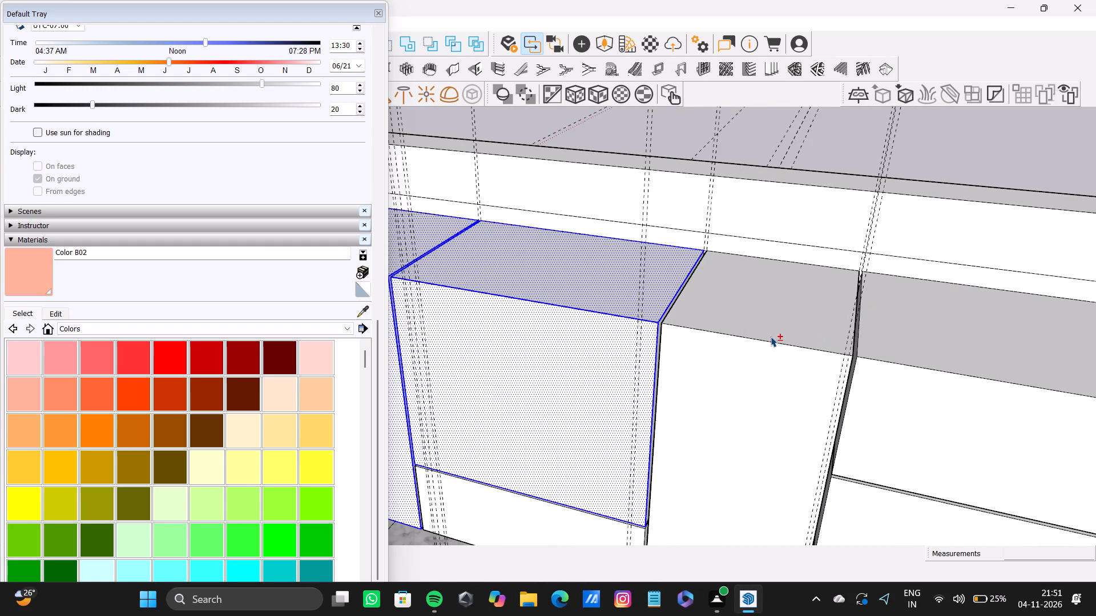
pyautogui.keyDown('shift'); pyautogui.doubleClick(770, 337); pyautogui.keyUp('shift')
pyautogui.keyDown('shift'); pyautogui.doubleClick(748, 372); pyautogui.keyUp('shift')
pyautogui.keyDown('shift'); pyautogui.scroll(-4, 748, 372); pyautogui.keyUp('shift')
pyautogui.keyDown('shift'); pyautogui.moveTo(744, 372); pyautogui.dragTo(680, 312, button='middle'); pyautogui.keyUp('shift')
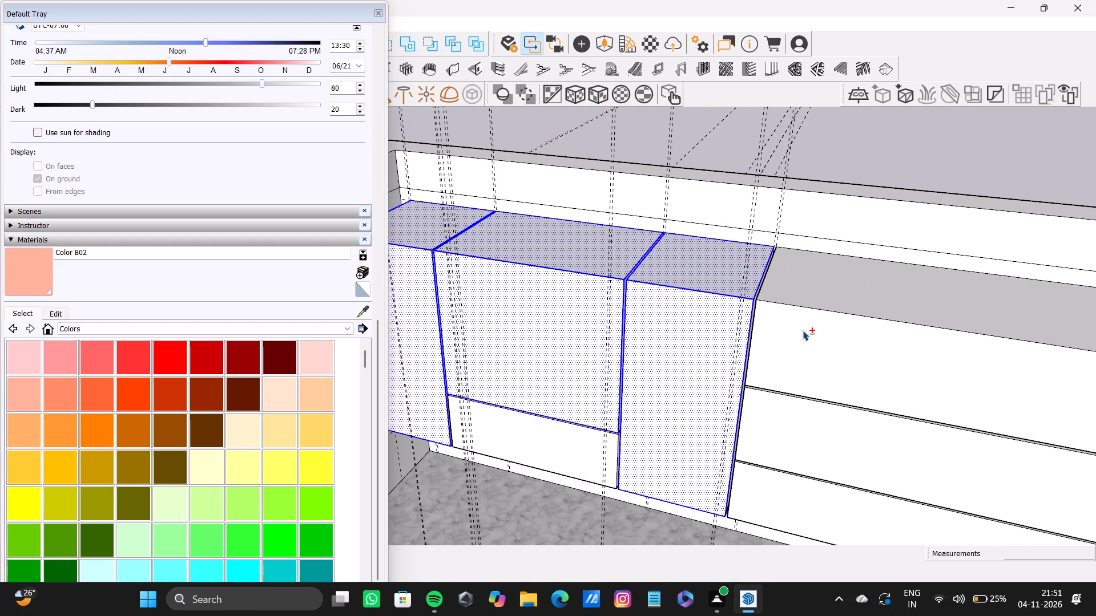
pyautogui.keyDown('shift'); pyautogui.scroll(-4, 803, 330); pyautogui.keyUp('shift')
pyautogui.keyDown('shift'); pyautogui.moveTo(802, 330); pyautogui.dragTo(627, 334, button='middle'); pyautogui.keyUp('shift')
pyautogui.keyDown('shift'); pyautogui.scroll(-1, 627, 334); pyautogui.keyUp('shift')
pyautogui.keyDown('shift'); pyautogui.doubleClick(901, 343); pyautogui.keyUp('shift')
pyautogui.keyDown('shift'); pyautogui.doubleClick(895, 395); pyautogui.keyUp('shift')
pyautogui.keyDown('shift'); pyautogui.moveTo(897, 388); pyautogui.dragTo(524, 376, button='middle'); pyautogui.keyUp('shift')
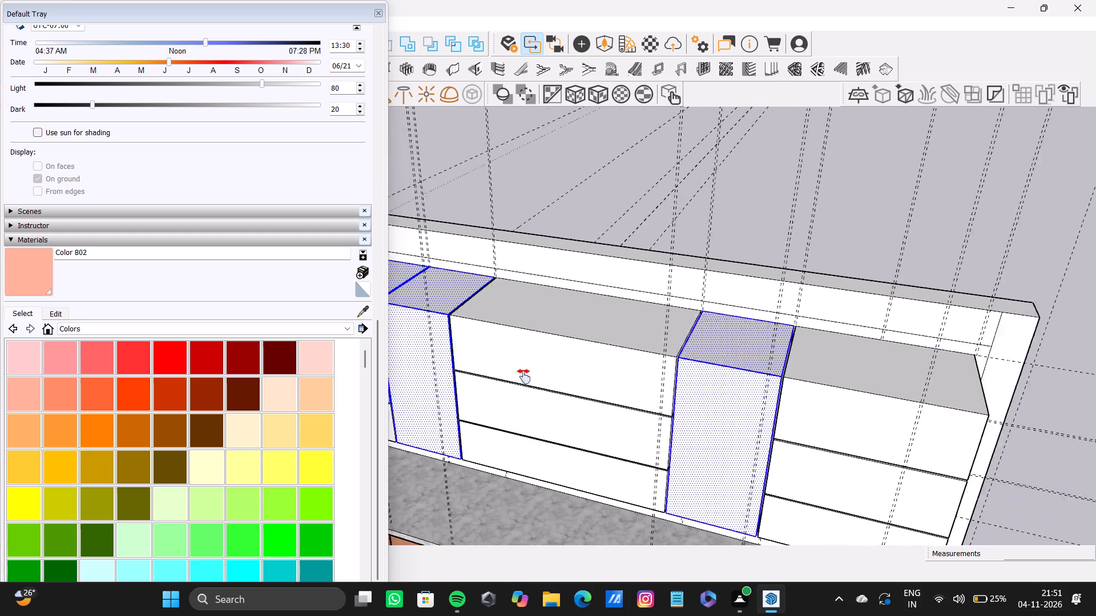
pyautogui.keyDown('shift'); pyautogui.moveTo(524, 376); pyautogui.dragTo(522, 375, button='middle'); pyautogui.keyUp('shift')
# Paint the selected upper cabinet tops and fronts with Color B02.
pyautogui.keyDown('shift'); pyautogui.scroll(-5, 624, 372); pyautogui.keyUp('shift')
pyautogui.keyDown('shift'); pyautogui.moveTo(622, 372); pyautogui.dragTo(740, 370, button='middle'); pyautogui.keyUp('shift')
pyautogui.keyDown('shift'); pyautogui.click(36, 271); pyautogui.keyUp('shift')
pyautogui.keyDown('shift'); pyautogui.scroll(4, 665, 302); pyautogui.keyUp('shift')
pyautogui.keyDown('shift'); pyautogui.click(704, 374); pyautogui.keyUp('shift')
pyautogui.keyDown('shift'); pyautogui.scroll(-8, 704, 374); pyautogui.keyUp('shift')
# Paint the narrow strip between the first and second upper units from the window with Color B02.
pyautogui.moveTo(700, 381); pyautogui.dragTo(914, 379, button='middle')
pyautogui.scroll(3, 634, 364)
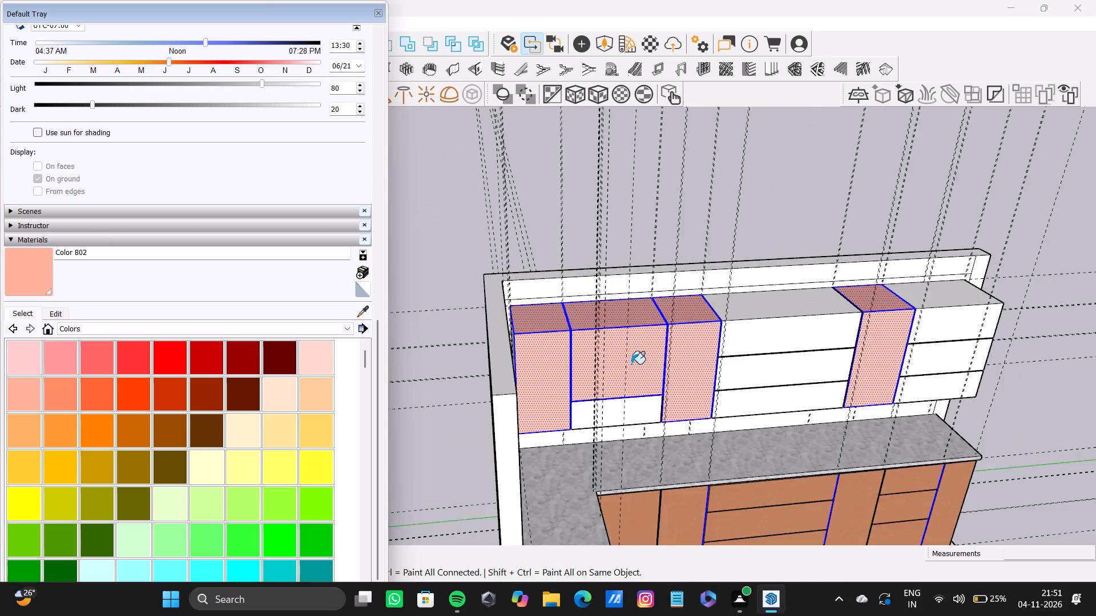
pyautogui.scroll(15, 631, 364)
pyautogui.keyDown('shift'); pyautogui.moveTo(380, 327); pyautogui.dragTo(543, 396, button='middle'); pyautogui.keyUp('shift')
pyautogui.moveTo(414, 293); pyautogui.dragTo(524, 346, button='middle')
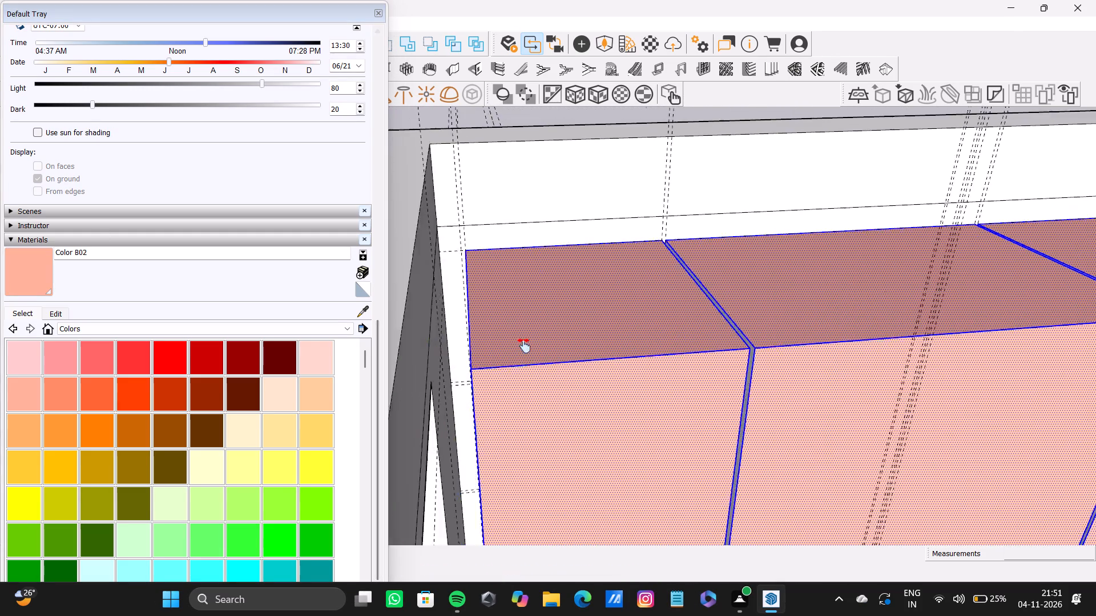
pyautogui.moveTo(524, 346); pyautogui.dragTo(577, 427, button='middle')
pyautogui.scroll(8, 587, 420)
pyautogui.middleClick(587, 420)
pyautogui.click(600, 417)
pyautogui.scroll(-12, 603, 412)
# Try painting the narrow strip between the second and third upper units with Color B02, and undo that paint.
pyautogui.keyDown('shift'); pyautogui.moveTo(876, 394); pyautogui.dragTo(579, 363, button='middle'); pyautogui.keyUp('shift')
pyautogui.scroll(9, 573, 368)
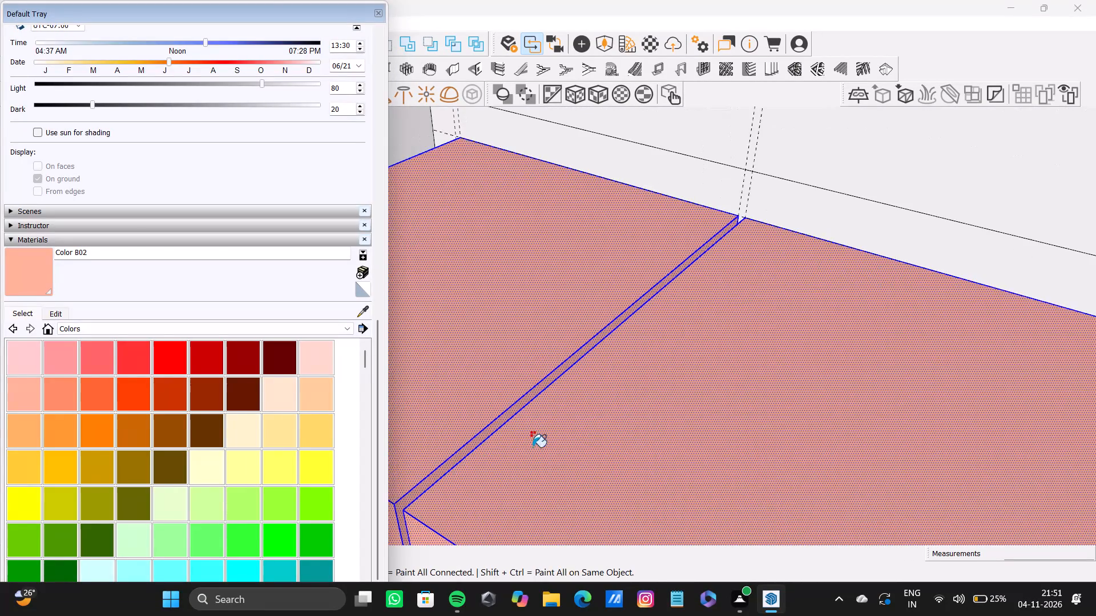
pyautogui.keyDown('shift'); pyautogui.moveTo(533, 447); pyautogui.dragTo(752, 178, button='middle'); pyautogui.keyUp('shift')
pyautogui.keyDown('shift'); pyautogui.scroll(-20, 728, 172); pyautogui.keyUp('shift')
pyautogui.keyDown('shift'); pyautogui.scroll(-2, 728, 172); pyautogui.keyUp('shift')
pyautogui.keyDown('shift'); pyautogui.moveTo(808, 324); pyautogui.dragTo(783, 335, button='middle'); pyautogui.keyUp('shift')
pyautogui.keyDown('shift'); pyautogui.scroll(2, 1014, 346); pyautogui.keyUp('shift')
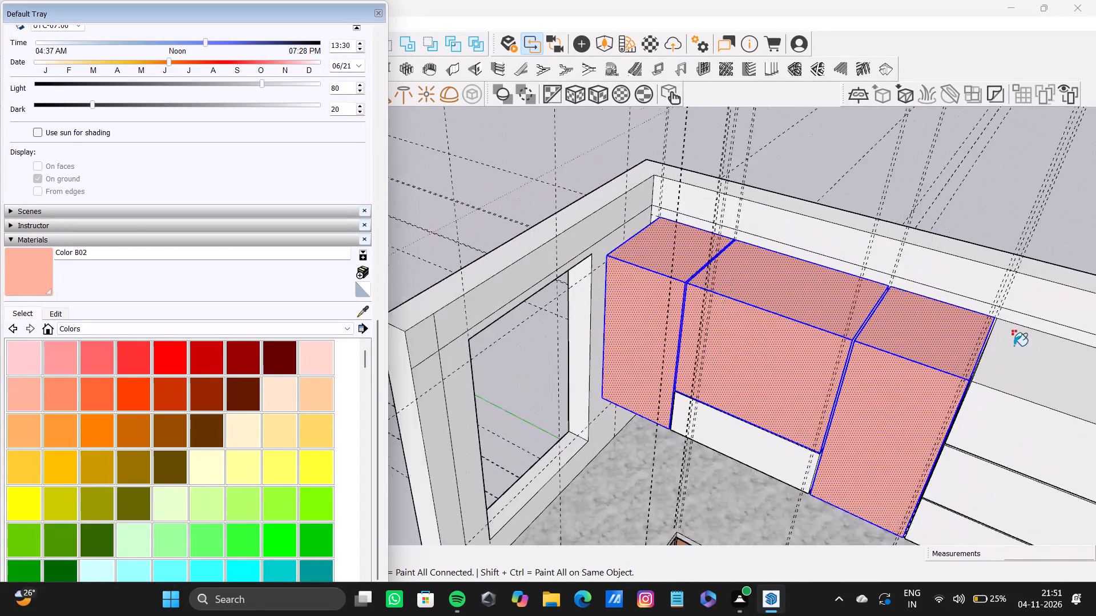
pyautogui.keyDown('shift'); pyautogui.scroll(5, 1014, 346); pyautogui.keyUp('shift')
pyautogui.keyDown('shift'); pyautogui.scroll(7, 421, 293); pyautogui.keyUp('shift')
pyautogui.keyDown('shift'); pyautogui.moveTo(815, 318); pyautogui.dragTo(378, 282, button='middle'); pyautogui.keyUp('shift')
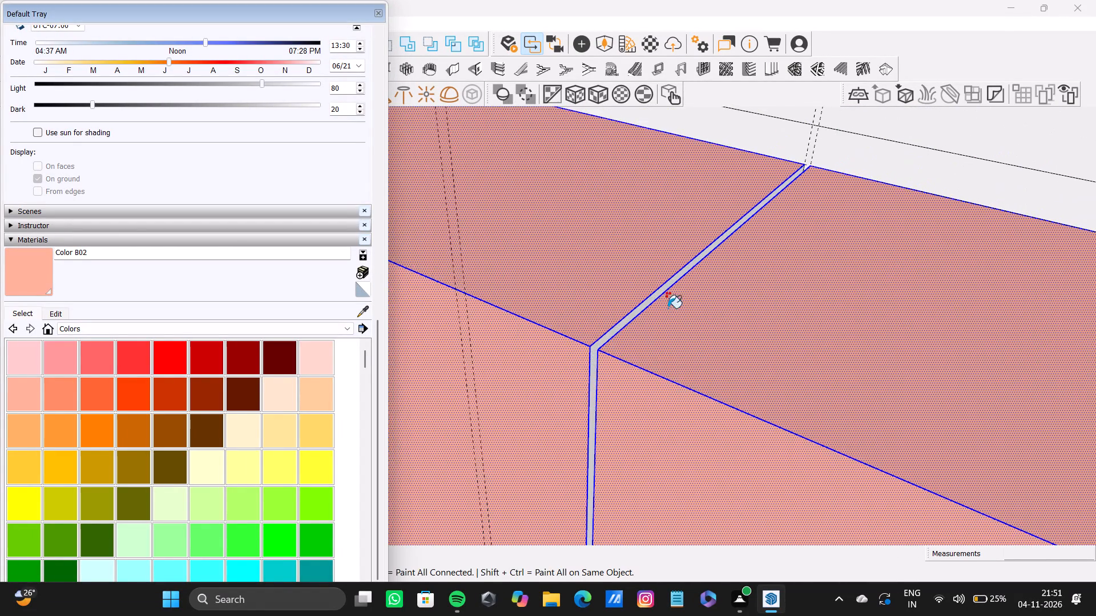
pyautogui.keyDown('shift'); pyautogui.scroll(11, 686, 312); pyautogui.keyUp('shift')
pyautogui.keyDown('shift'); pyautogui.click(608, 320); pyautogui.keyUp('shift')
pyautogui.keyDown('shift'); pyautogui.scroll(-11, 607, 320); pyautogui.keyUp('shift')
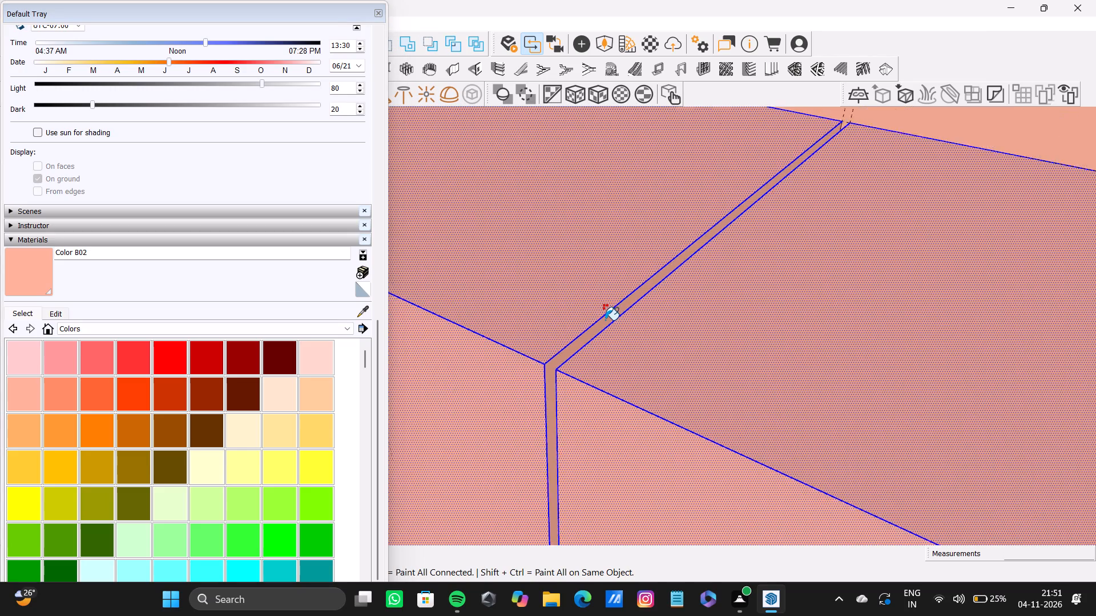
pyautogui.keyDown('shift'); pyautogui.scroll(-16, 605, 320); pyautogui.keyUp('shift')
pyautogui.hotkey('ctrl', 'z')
# Select only the narrow strip face between the second and third upper units and paint it with Color B02.
pyautogui.scroll(20, 618, 348)
pyautogui.press('space')
pyautogui.press('space')
pyautogui.click(575, 315)
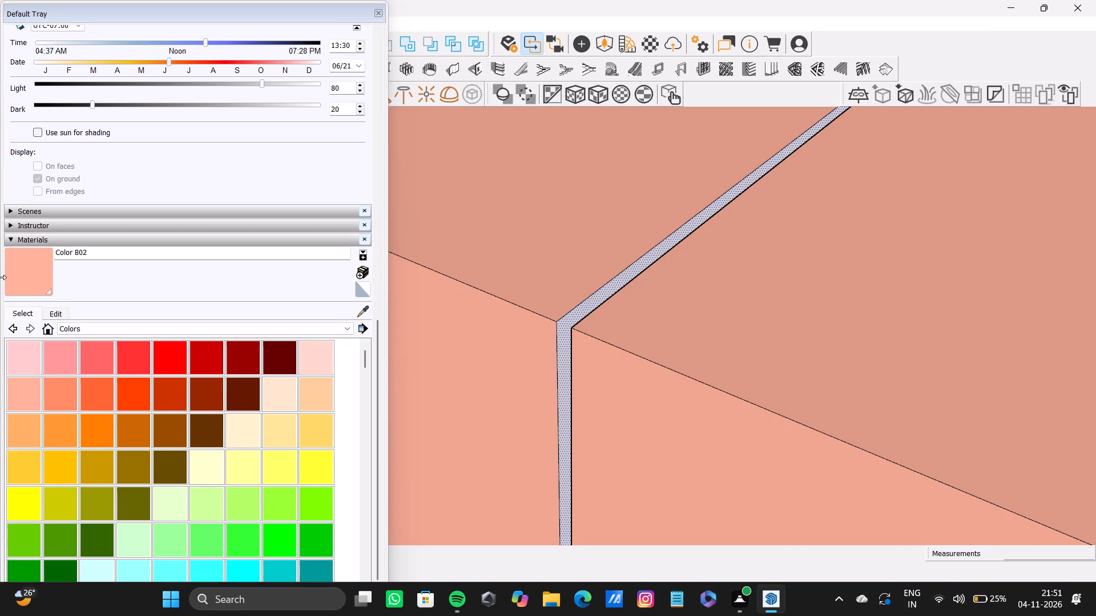
pyautogui.click(19, 268)
pyautogui.click(572, 326)
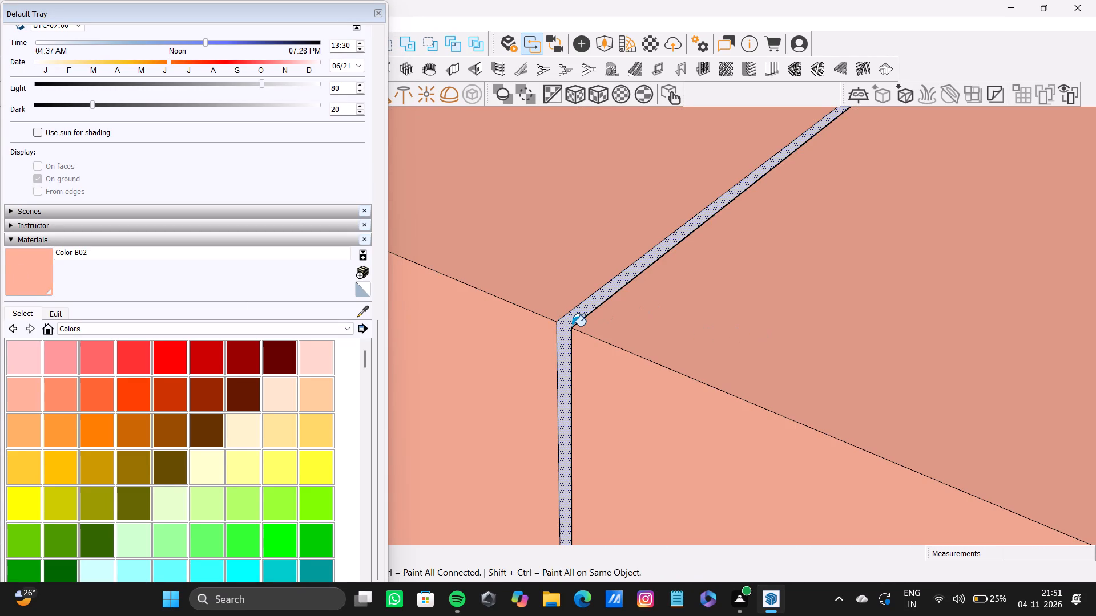
pyautogui.click(566, 329)
pyautogui.scroll(-20, 566, 329)
pyautogui.scroll(-1, 566, 329)
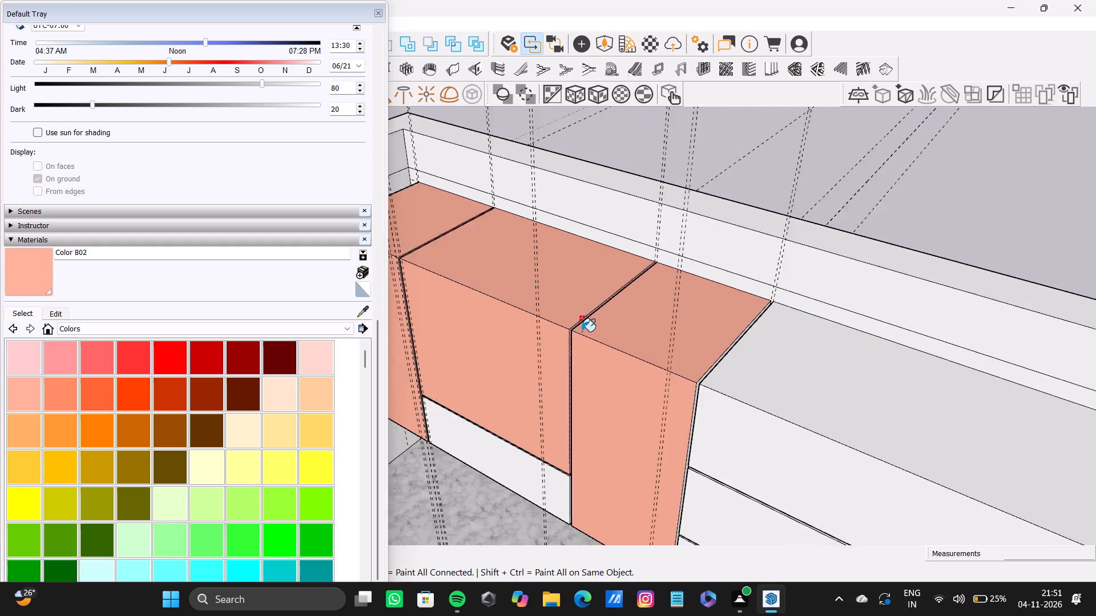
# Select the narrow strip face between the third upper unit and the wide upper drawer stack and paint it with Color B02.
pyautogui.keyDown('shift'); pyautogui.moveTo(602, 339); pyautogui.dragTo(589, 327, button='middle'); pyautogui.keyUp('shift')
pyautogui.scroll(18, 806, 360)
pyautogui.moveTo(535, 383); pyautogui.dragTo(547, 383, button='middle')
pyautogui.press('space')
pyautogui.scroll(4, 547, 383)
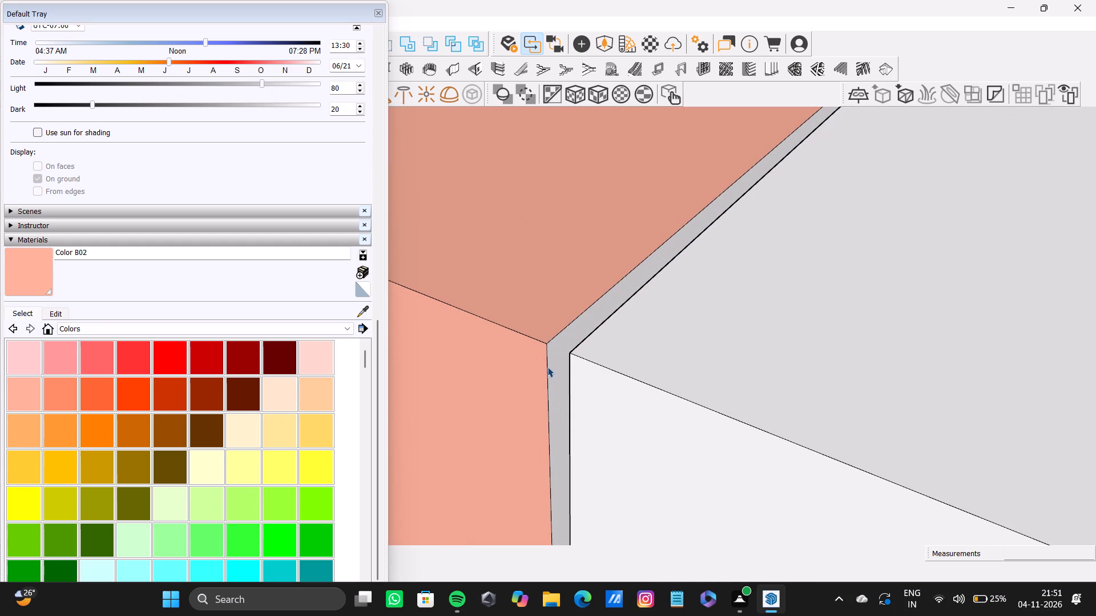
pyautogui.click(555, 359)
pyautogui.click(18, 261)
pyautogui.click(565, 347)
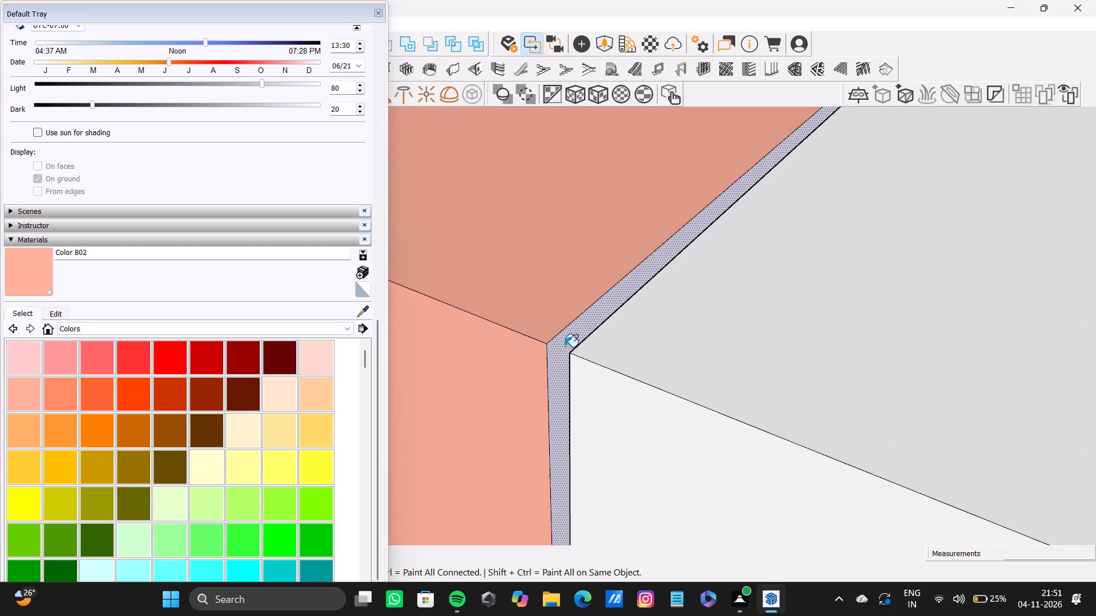
# Select the narrow strip face between the salmon narrow upper unit and the end upper drawer stack and paint it with Color B02.
pyautogui.scroll(-17, 562, 347)
pyautogui.keyDown('shift'); pyautogui.moveTo(570, 359); pyautogui.dragTo(493, 325, button='middle'); pyautogui.keyUp('shift')
pyautogui.keyDown('shift'); pyautogui.scroll(-5, 401, 290); pyautogui.keyUp('shift')
pyautogui.keyDown('shift'); pyautogui.moveTo(550, 367); pyautogui.dragTo(497, 309, button='middle'); pyautogui.keyUp('shift')
pyautogui.keyDown('shift'); pyautogui.scroll(-4, 404, 257); pyautogui.keyUp('shift')
pyautogui.keyDown('shift'); pyautogui.moveTo(672, 392); pyautogui.dragTo(631, 312, button='middle'); pyautogui.keyUp('shift')
pyautogui.keyDown('shift'); pyautogui.scroll(13, 773, 361); pyautogui.keyUp('shift')
pyautogui.scroll(-14, 681, 317)
pyautogui.keyDown('shift'); pyautogui.moveTo(861, 392); pyautogui.dragTo(689, 380, button='middle'); pyautogui.keyUp('shift')
pyautogui.scroll(-1, 789, 383)
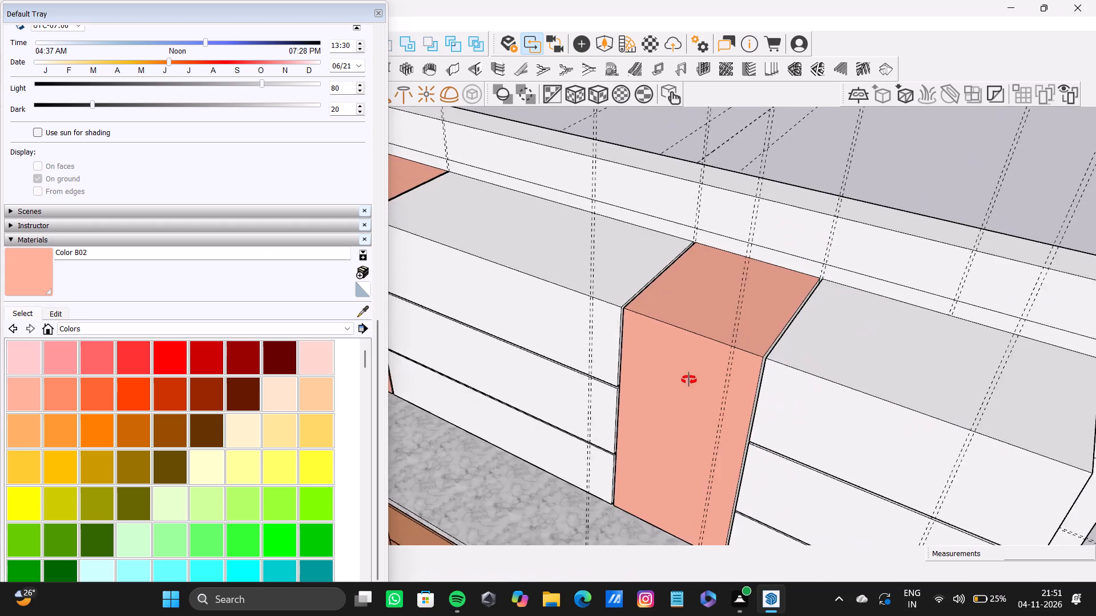
pyautogui.keyDown('shift'); pyautogui.moveTo(689, 380); pyautogui.dragTo(675, 378, button='middle'); pyautogui.keyUp('shift')
pyautogui.scroll(14, 674, 376)
pyautogui.moveTo(682, 433); pyautogui.dragTo(716, 436, button='middle')
pyautogui.scroll(10, 640, 388)
pyautogui.press('space')
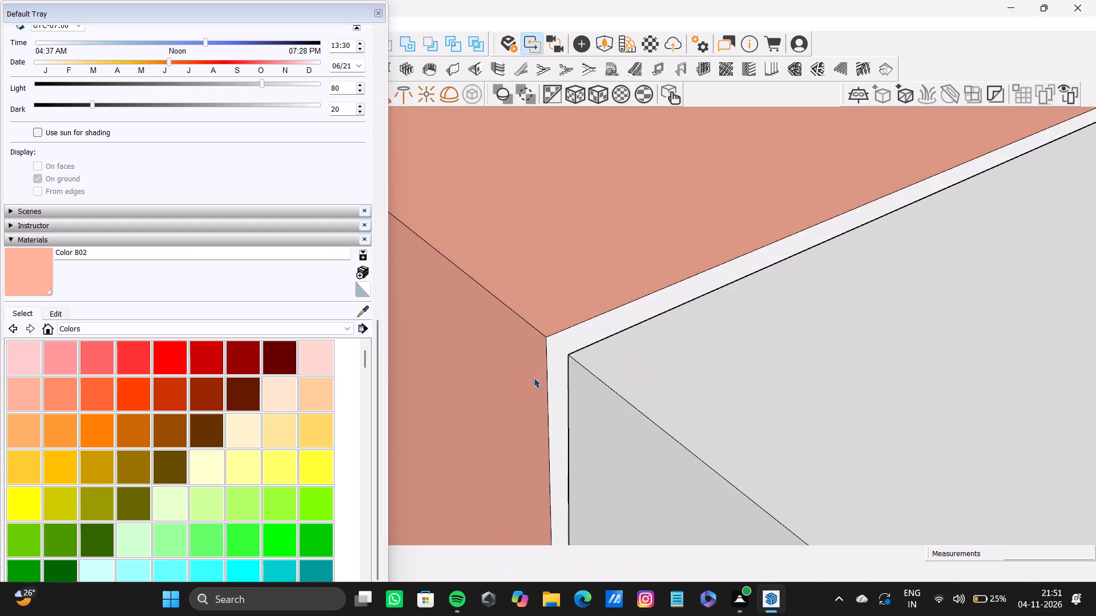
pyautogui.click(553, 352)
pyautogui.click(38, 266)
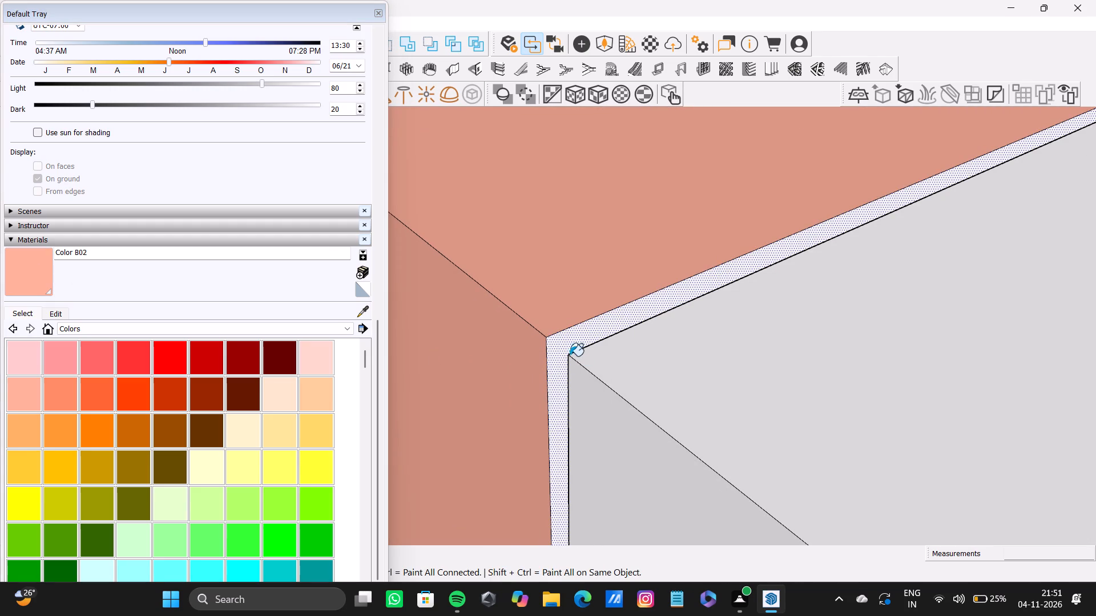
pyautogui.click(568, 349)
# Select the narrow strip face between the wide upper drawer stack and the salmon narrow upper unit and paint it with Color B02.
pyautogui.scroll(-17, 565, 345)
pyautogui.keyDown('shift'); pyautogui.moveTo(568, 370); pyautogui.dragTo(444, 249, button='middle'); pyautogui.keyUp('shift')
pyautogui.keyDown('shift'); pyautogui.scroll(-7, 464, 252); pyautogui.keyUp('shift')
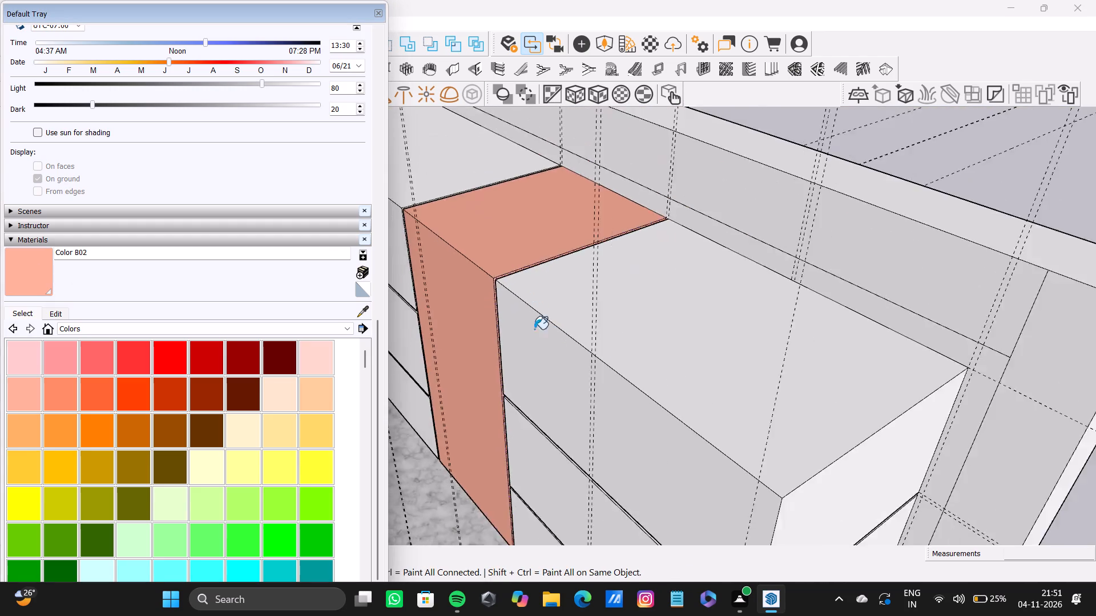
pyautogui.keyDown('shift'); pyautogui.scroll(-5, 534, 329); pyautogui.keyUp('shift')
pyautogui.moveTo(544, 339); pyautogui.dragTo(865, 302, button='middle')
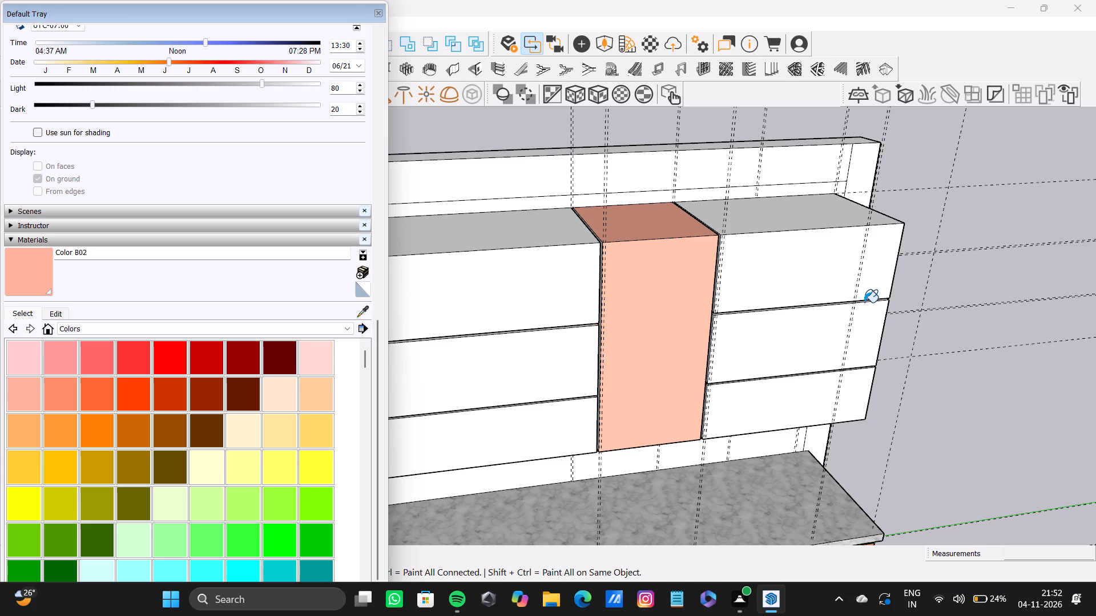
pyautogui.press('space')
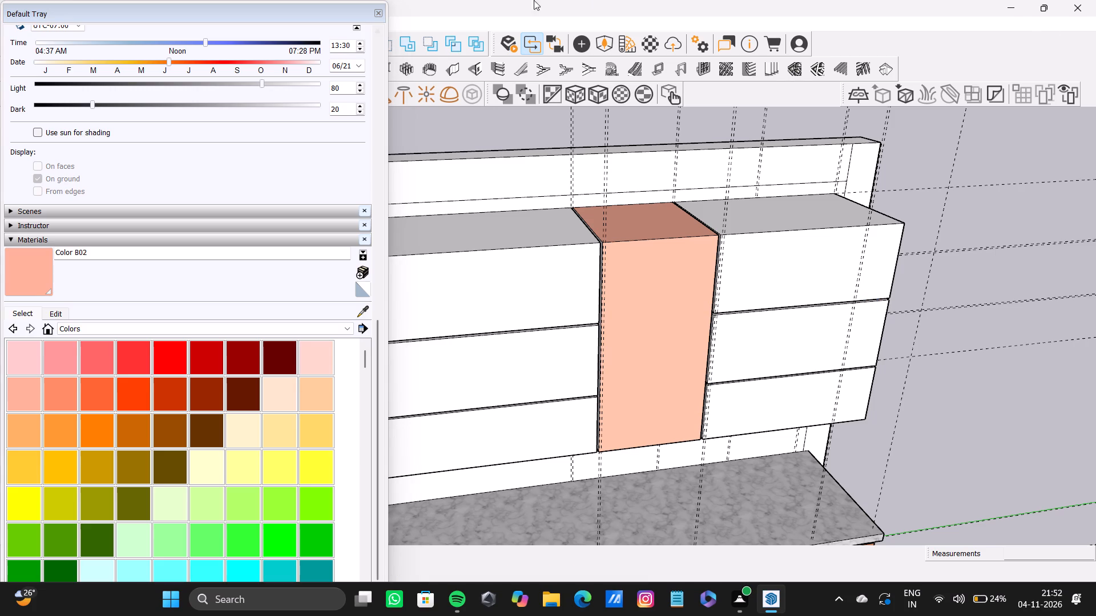
pyautogui.scroll(20, 591, 237)
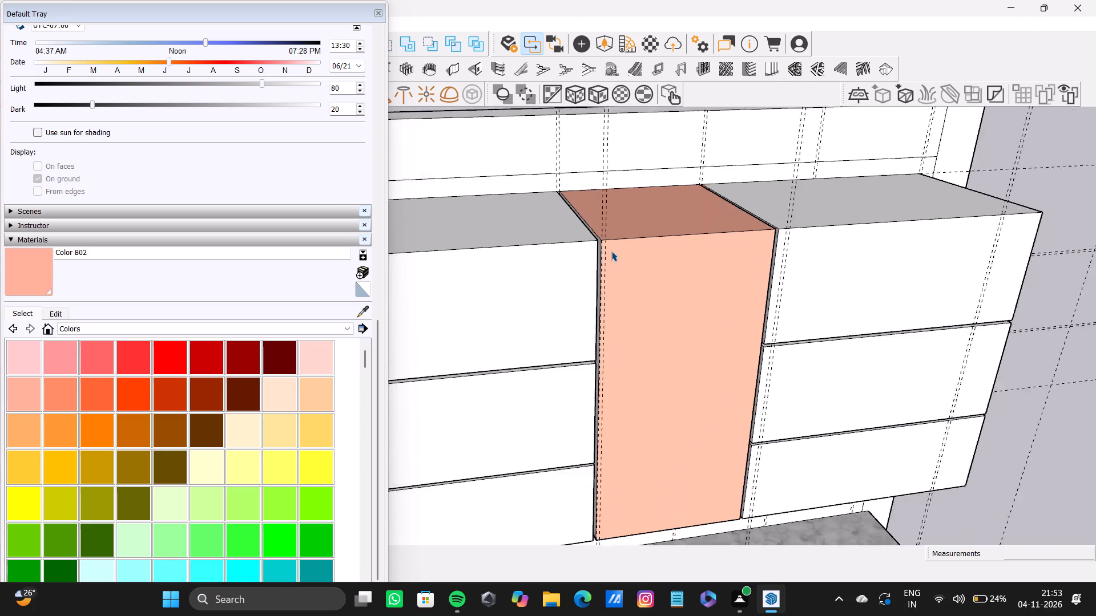
pyautogui.scroll(14, 611, 251)
pyautogui.click(631, 239)
pyautogui.scroll(-11, 631, 239)
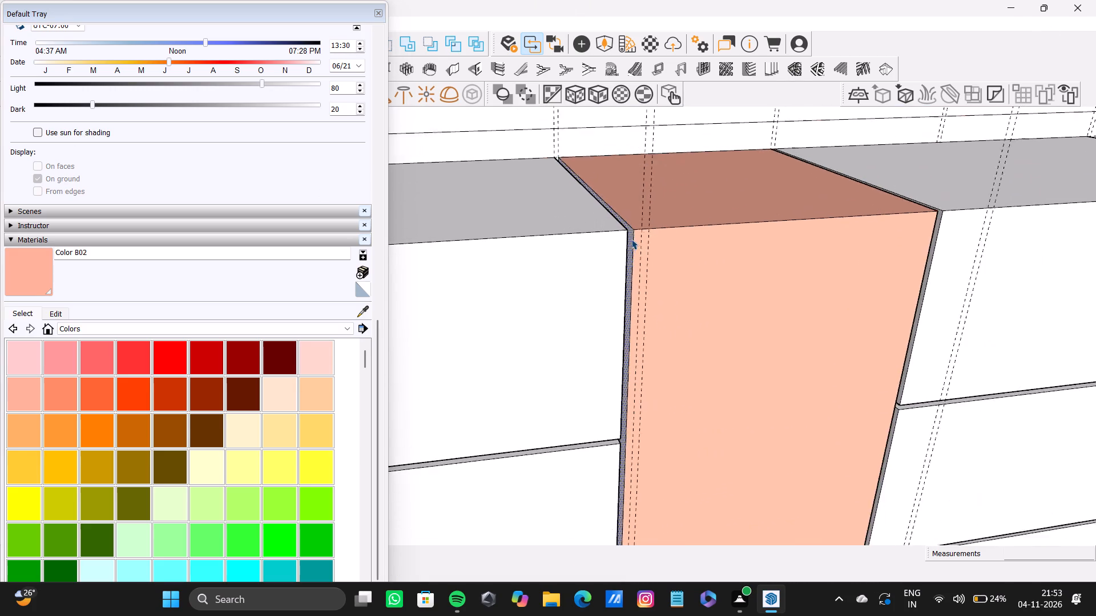
pyautogui.scroll(-17, 631, 239)
pyautogui.moveTo(575, 274); pyautogui.dragTo(413, 274, button='middle')
pyautogui.scroll(13, 631, 242)
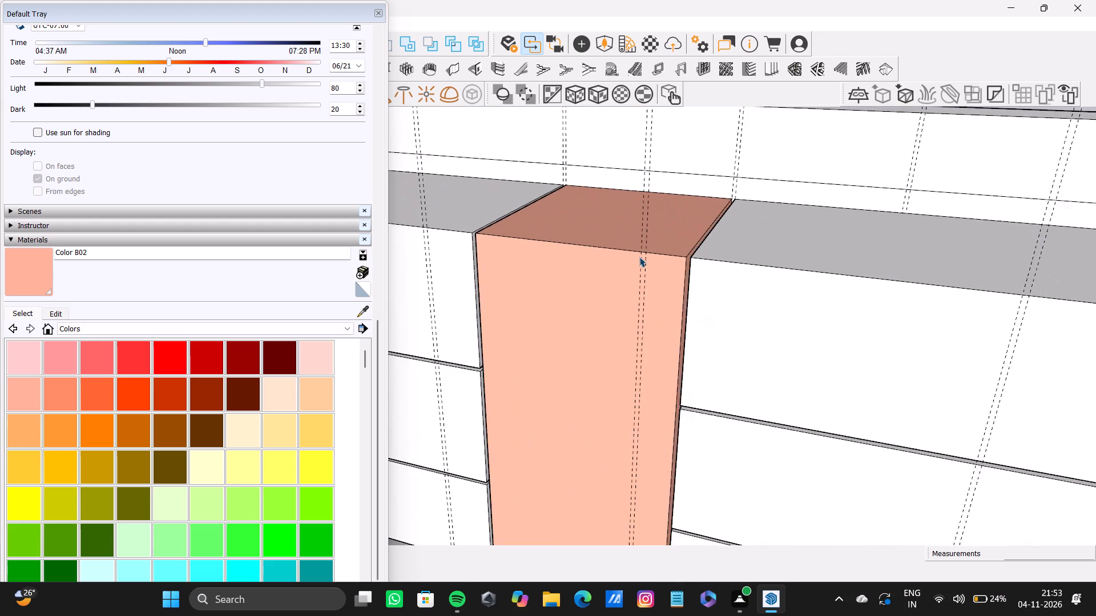
pyautogui.scroll(3, 639, 257)
pyautogui.scroll(-9, 412, 286)
pyautogui.keyDown('shift'); pyautogui.moveTo(410, 289); pyautogui.dragTo(968, 349, button='middle'); pyautogui.keyUp('shift')
pyautogui.scroll(8, 882, 313)
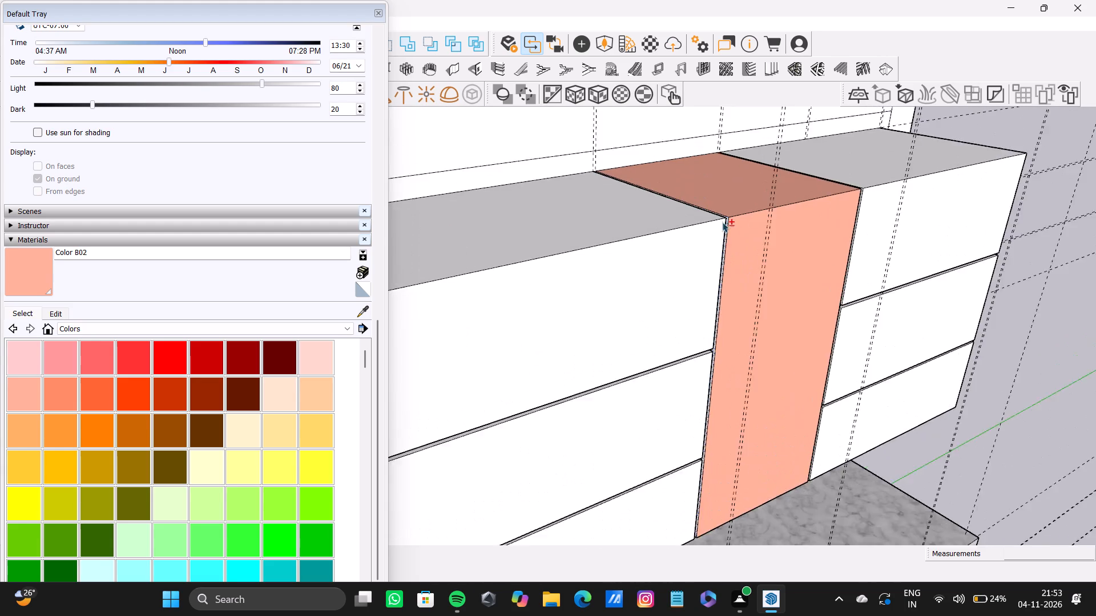
pyautogui.scroll(11, 722, 222)
pyautogui.keyDown('shift'); pyautogui.click(18, 283); pyautogui.keyUp('shift')
pyautogui.keyDown('shift'); pyautogui.scroll(3, 764, 256); pyautogui.keyUp('shift')
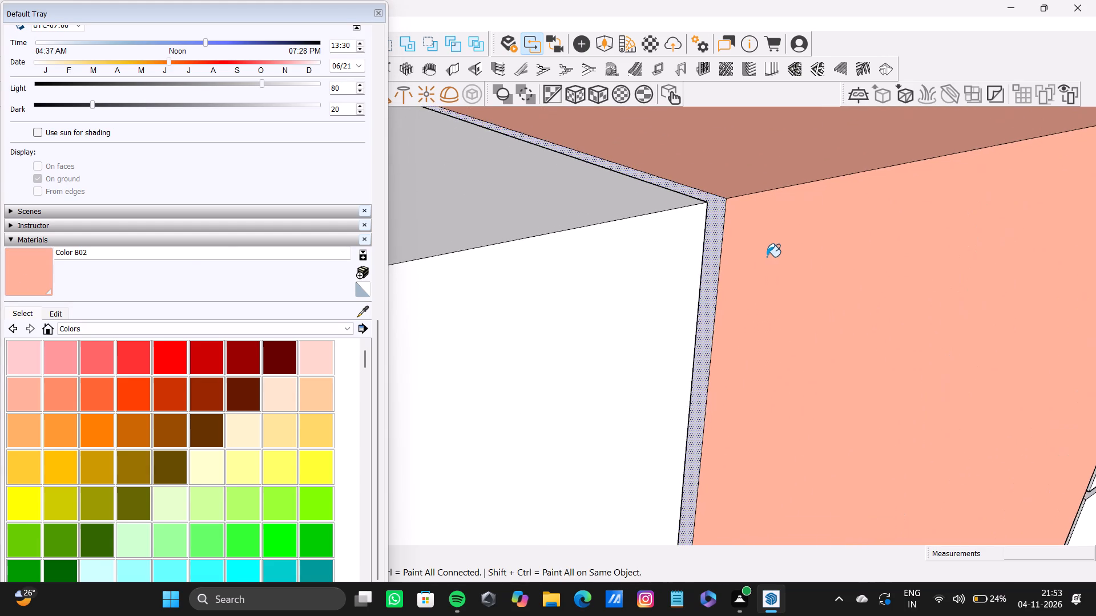
pyautogui.keyDown('shift'); pyautogui.scroll(5, 767, 257); pyautogui.keyUp('shift')
pyautogui.keyDown('shift'); pyautogui.click(694, 209); pyautogui.keyUp('shift')
pyautogui.scroll(-20, 695, 208)
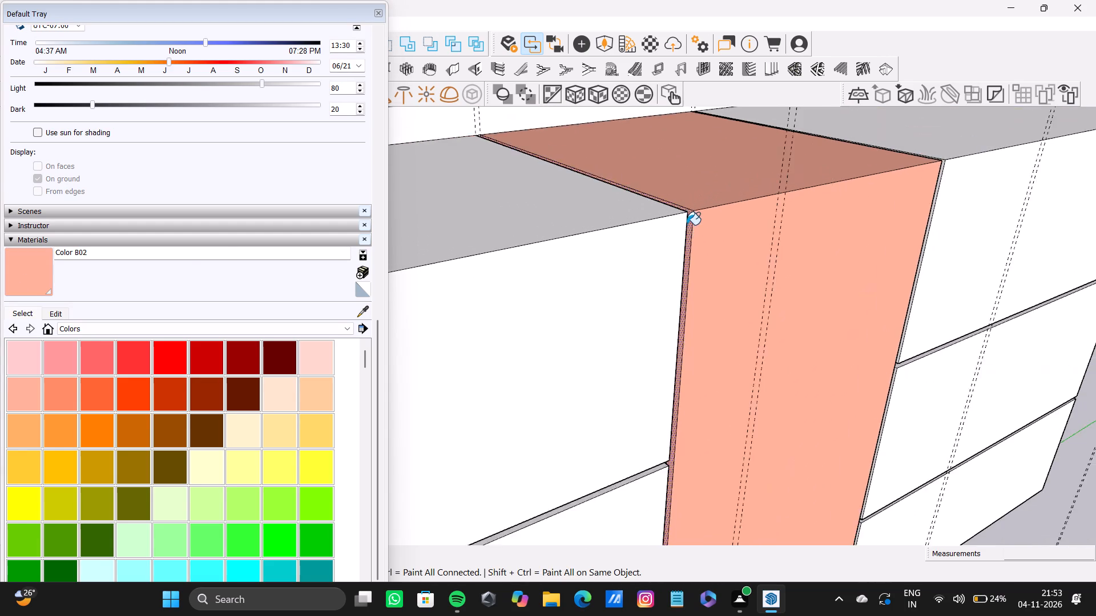
pyautogui.scroll(-16, 687, 225)
pyautogui.keyDown('shift'); pyautogui.moveTo(681, 245); pyautogui.dragTo(700, 202, button='middle'); pyautogui.keyUp('shift')
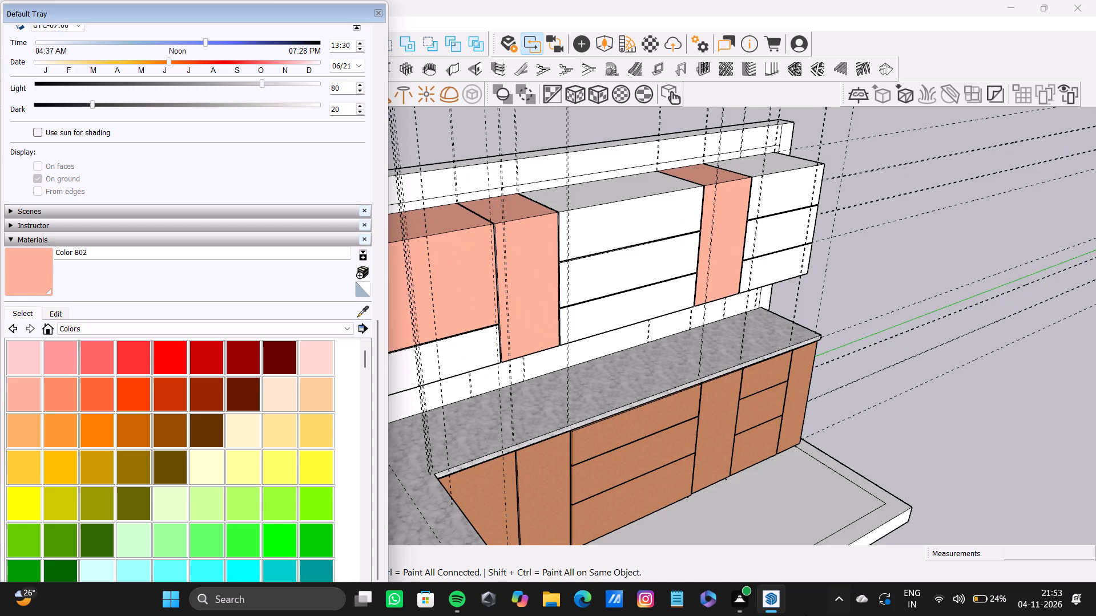
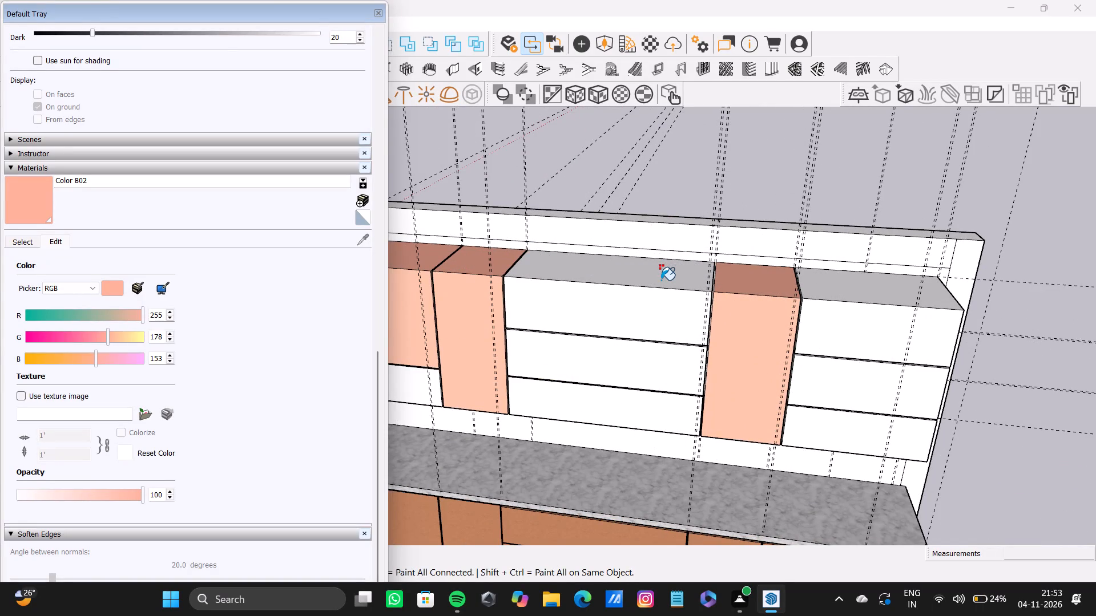
# Select the white top and front faces of the wide upper drawer stack and the end upper drawer stack.
pyautogui.press('space')
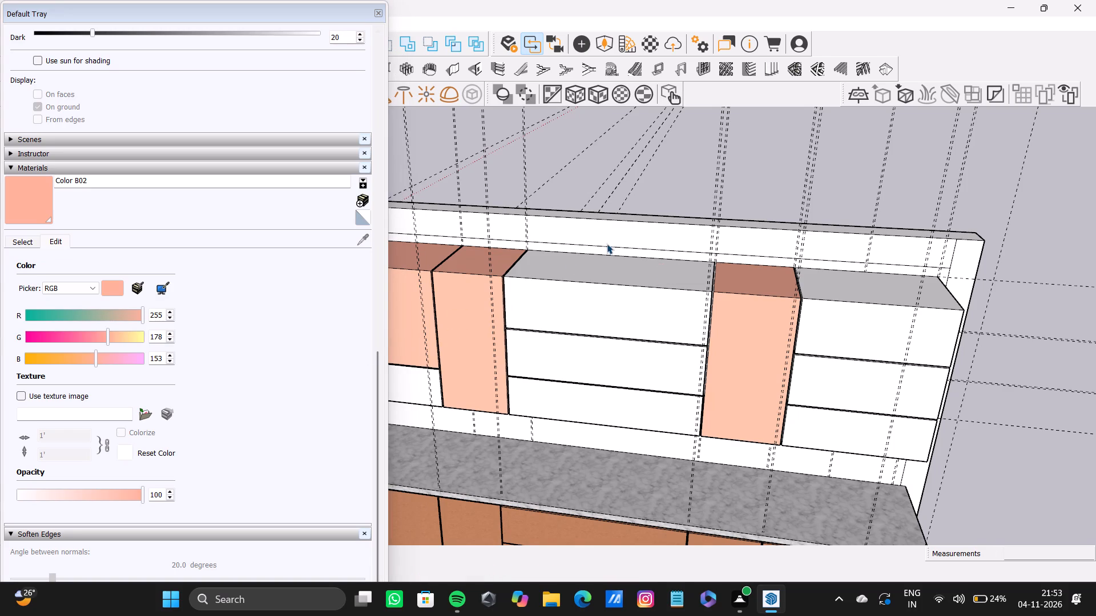
pyautogui.doubleClick(607, 277)
pyautogui.keyDown('shift'); pyautogui.doubleClick(613, 301); pyautogui.keyUp('shift')
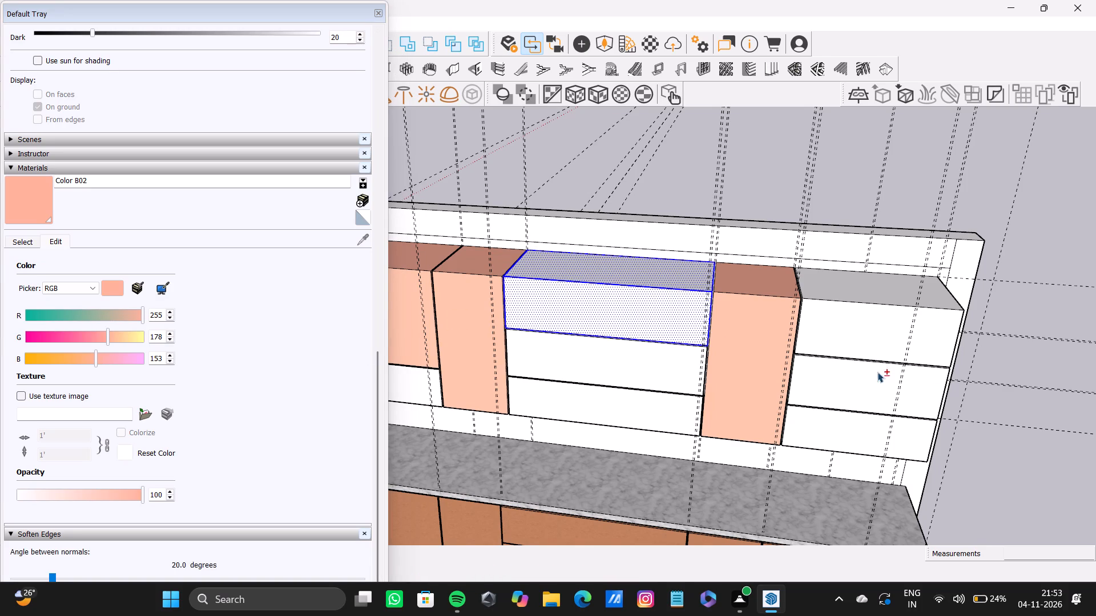
pyautogui.keyDown('shift'); pyautogui.doubleClick(653, 366); pyautogui.keyUp('shift')
pyautogui.keyDown('shift'); pyautogui.doubleClick(672, 418); pyautogui.keyUp('shift')
pyautogui.keyDown('shift'); pyautogui.doubleClick(847, 278); pyautogui.keyUp('shift')
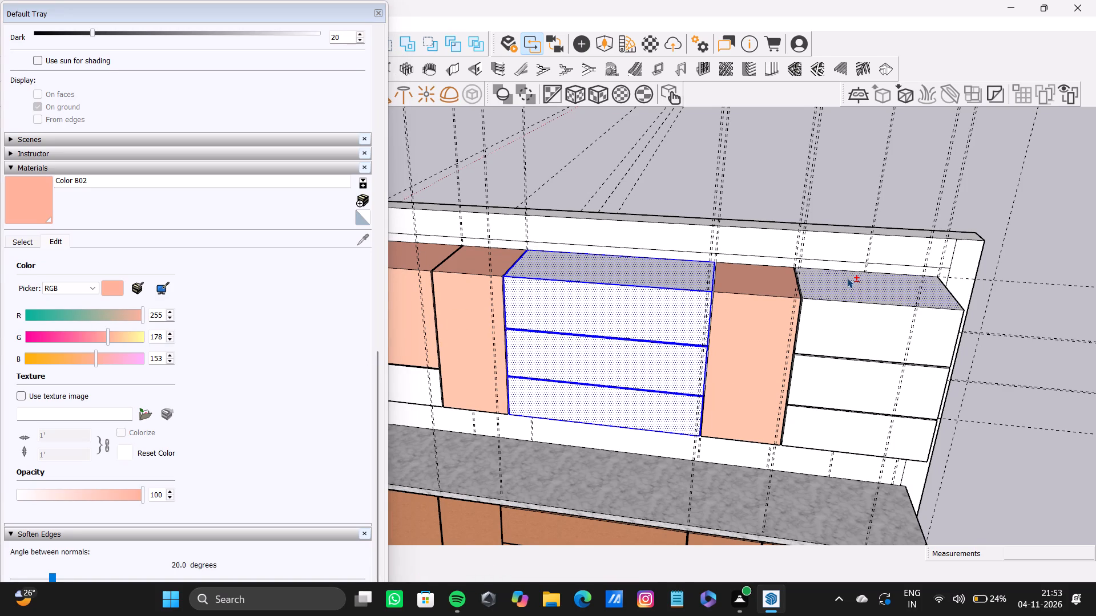
pyautogui.keyDown('shift'); pyautogui.doubleClick(857, 338); pyautogui.keyUp('shift')
pyautogui.keyDown('shift'); pyautogui.doubleClick(857, 383); pyautogui.keyUp('shift')
pyautogui.keyDown('shift'); pyautogui.doubleClick(848, 422); pyautogui.keyUp('shift')
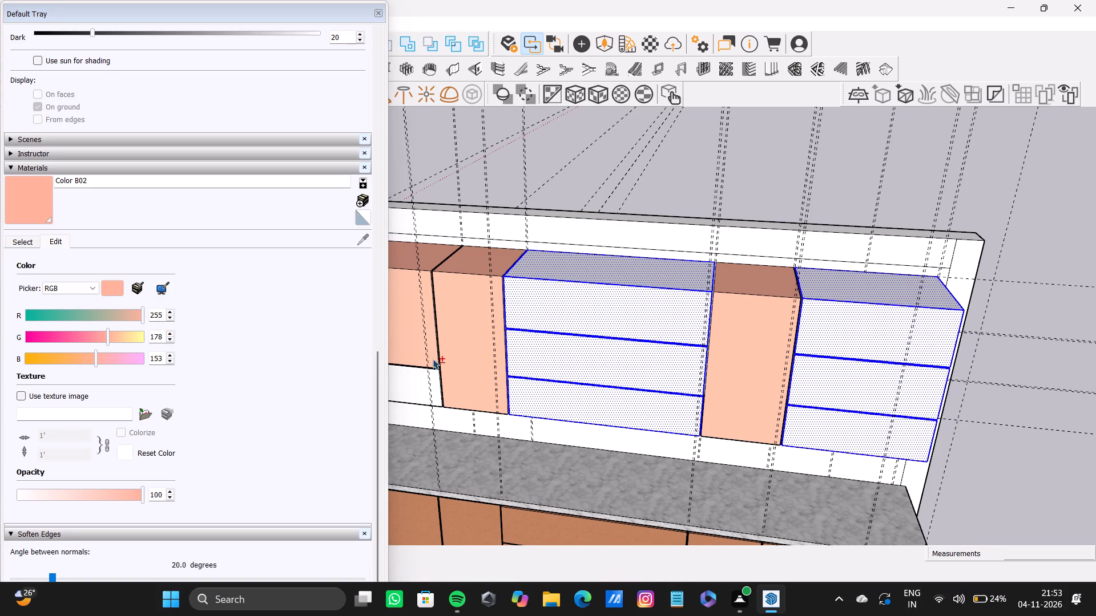
# Add the small white drawer front beneath the second upper unit, with its top and side edge faces, to the selection.
pyautogui.keyDown('shift'); pyautogui.moveTo(460, 365); pyautogui.dragTo(722, 382, button='middle'); pyautogui.keyUp('shift')
pyautogui.keyDown('shift'); pyautogui.doubleClick(640, 400); pyautogui.keyUp('shift')
pyautogui.keyDown('shift'); pyautogui.scroll(8, 590, 379); pyautogui.keyUp('shift')
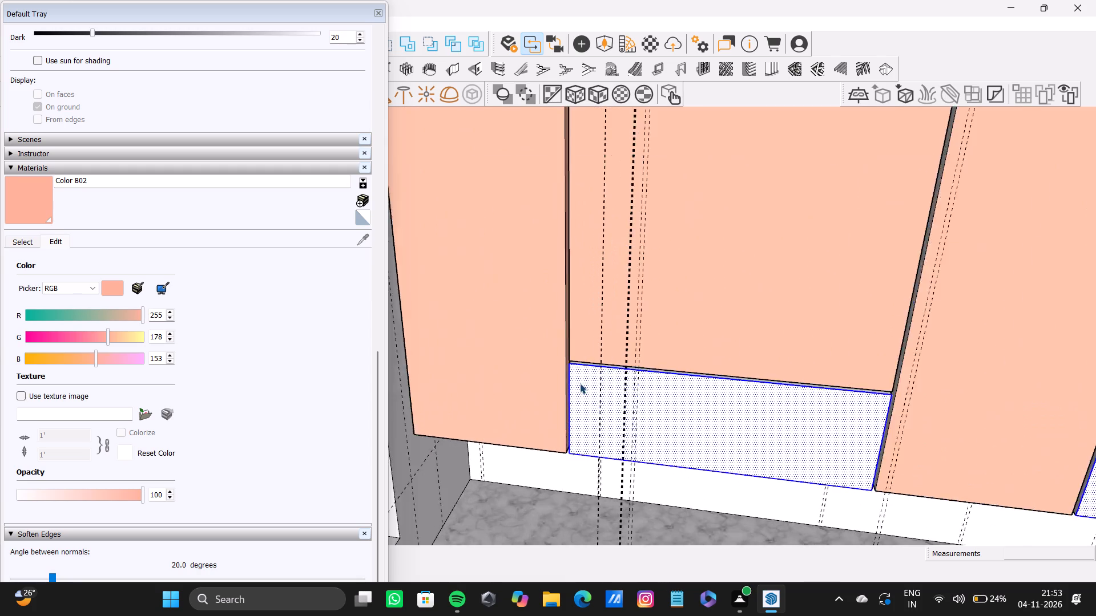
pyautogui.keyDown('shift'); pyautogui.scroll(18, 580, 383); pyautogui.keyUp('shift')
pyautogui.keyDown('shift'); pyautogui.doubleClick(584, 356); pyautogui.keyUp('shift')
pyautogui.keyDown('shift'); pyautogui.scroll(-10, 584, 356); pyautogui.keyUp('shift')
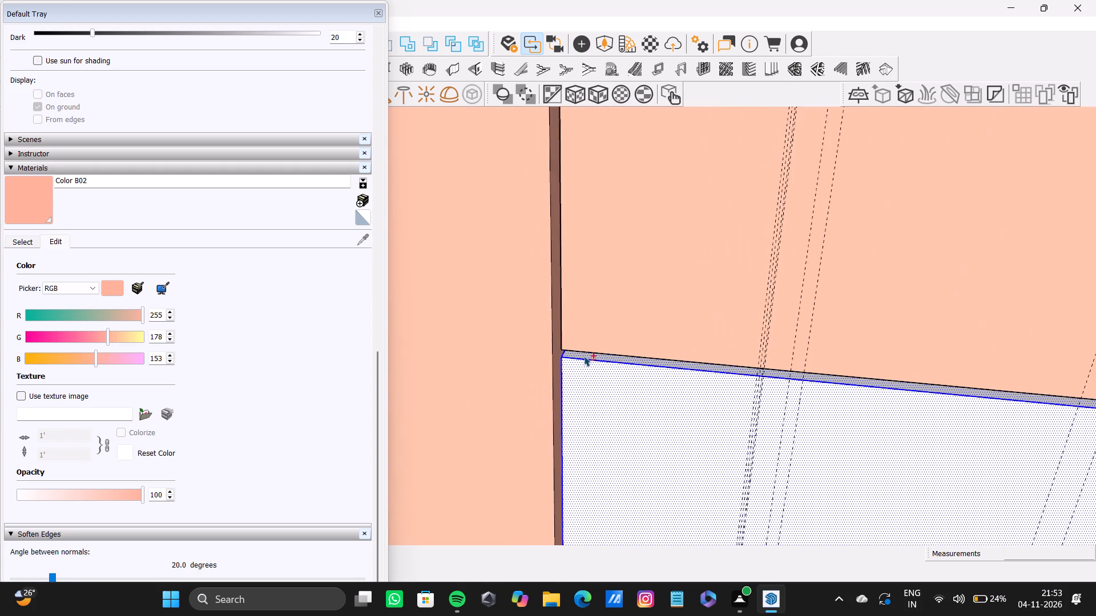
pyautogui.keyDown('shift'); pyautogui.scroll(-10, 584, 356); pyautogui.keyUp('shift')
pyautogui.keyDown('shift'); pyautogui.moveTo(835, 380); pyautogui.dragTo(599, 381, button='middle'); pyautogui.keyUp('shift')
pyautogui.keyDown('shift'); pyautogui.scroll(15, 624, 373); pyautogui.keyUp('shift')
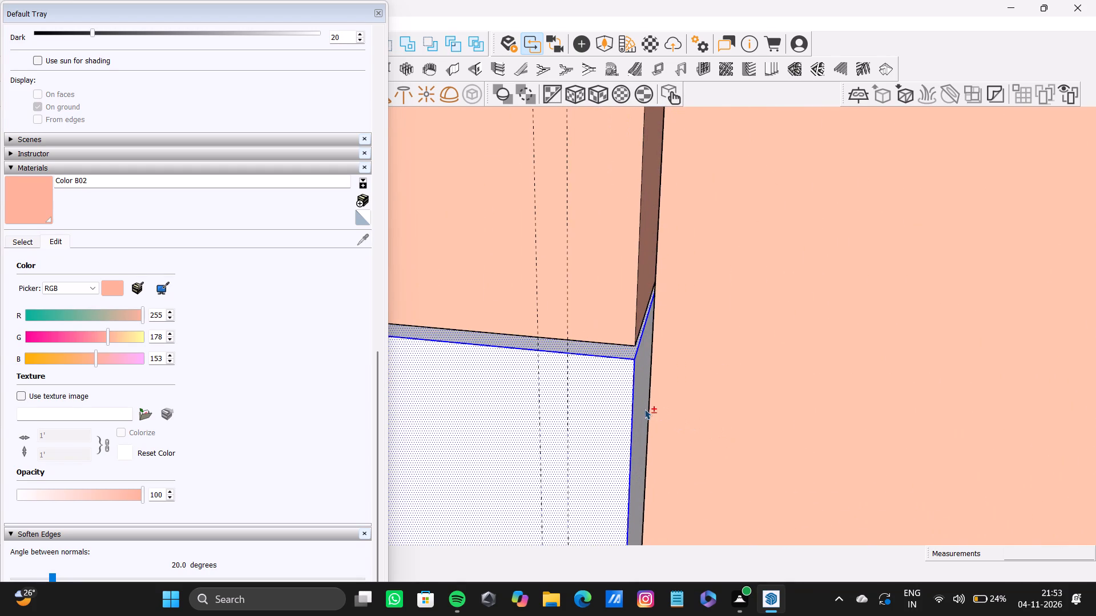
pyautogui.keyDown('shift'); pyautogui.click(639, 411); pyautogui.keyUp('shift')
pyautogui.keyDown('shift'); pyautogui.scroll(-13, 639, 411); pyautogui.keyUp('shift')
pyautogui.keyDown('shift'); pyautogui.moveTo(511, 417); pyautogui.dragTo(831, 398, button='middle'); pyautogui.keyUp('shift')
pyautogui.keyDown('shift'); pyautogui.scroll(8, 419, 367); pyautogui.keyUp('shift')
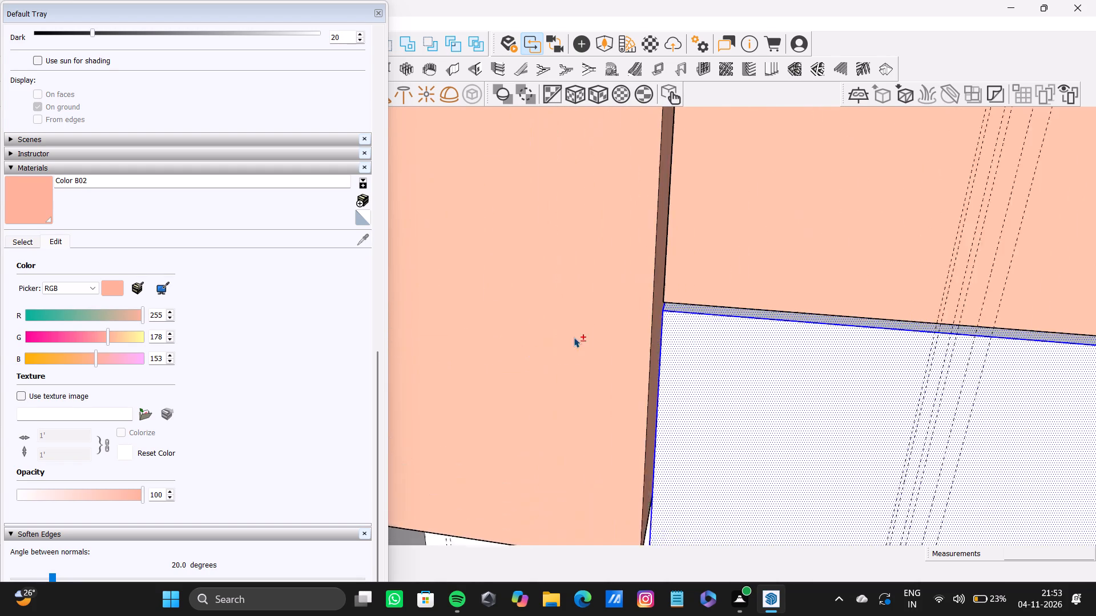
pyautogui.keyDown('shift'); pyautogui.scroll(5, 574, 337); pyautogui.keyUp('shift')
pyautogui.moveTo(704, 329); pyautogui.dragTo(730, 342, button='middle')
pyautogui.keyDown('shift'); pyautogui.scroll(3, 712, 337); pyautogui.keyUp('shift')
pyautogui.keyDown('shift'); pyautogui.click(677, 289); pyautogui.keyUp('shift')
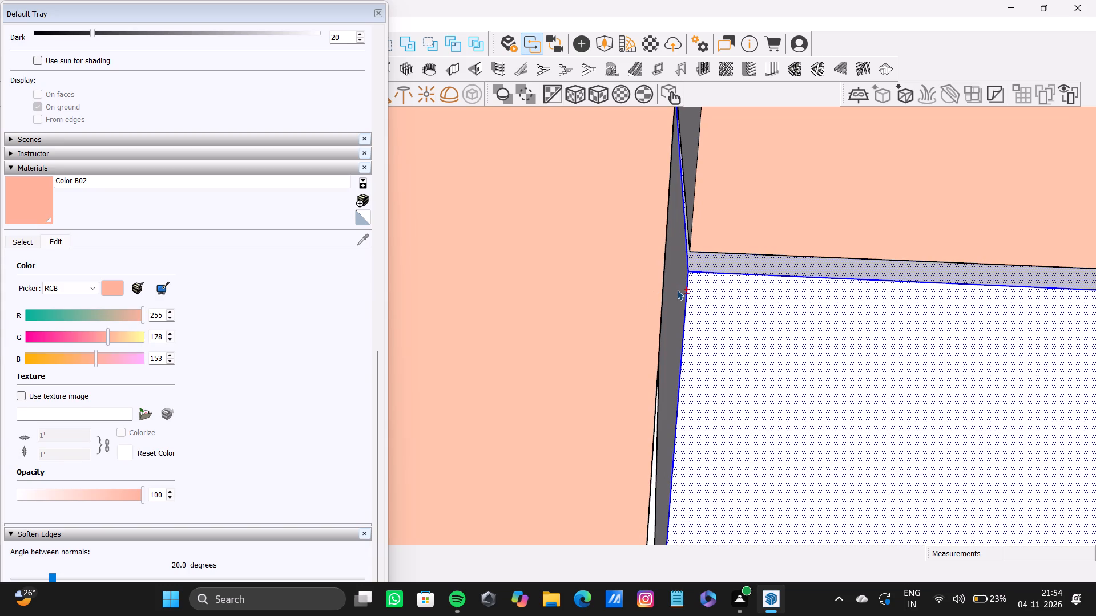
# Add the wide upper drawer stack's side faces beside the third upper unit and the gap face between its drawers to the selection.
pyautogui.keyDown('shift'); pyautogui.scroll(-20, 677, 290); pyautogui.keyUp('shift')
pyautogui.keyDown('shift'); pyautogui.scroll(-7, 677, 290); pyautogui.keyUp('shift')
pyautogui.keyDown('shift'); pyautogui.moveTo(916, 373); pyautogui.dragTo(558, 397, button='middle'); pyautogui.keyUp('shift')
pyautogui.keyDown('shift'); pyautogui.scroll(3, 703, 367); pyautogui.keyUp('shift')
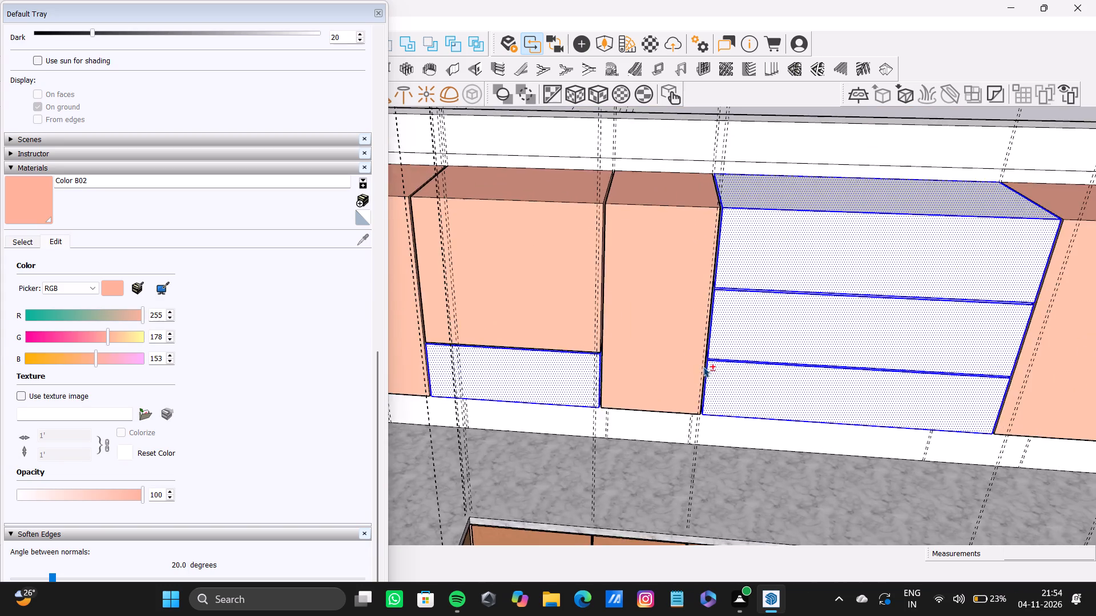
pyautogui.keyDown('shift'); pyautogui.scroll(20, 703, 367); pyautogui.keyUp('shift')
pyautogui.keyDown('shift'); pyautogui.scroll(5, 703, 367); pyautogui.keyUp('shift')
pyautogui.keyDown('shift'); pyautogui.click(711, 191); pyautogui.keyUp('shift')
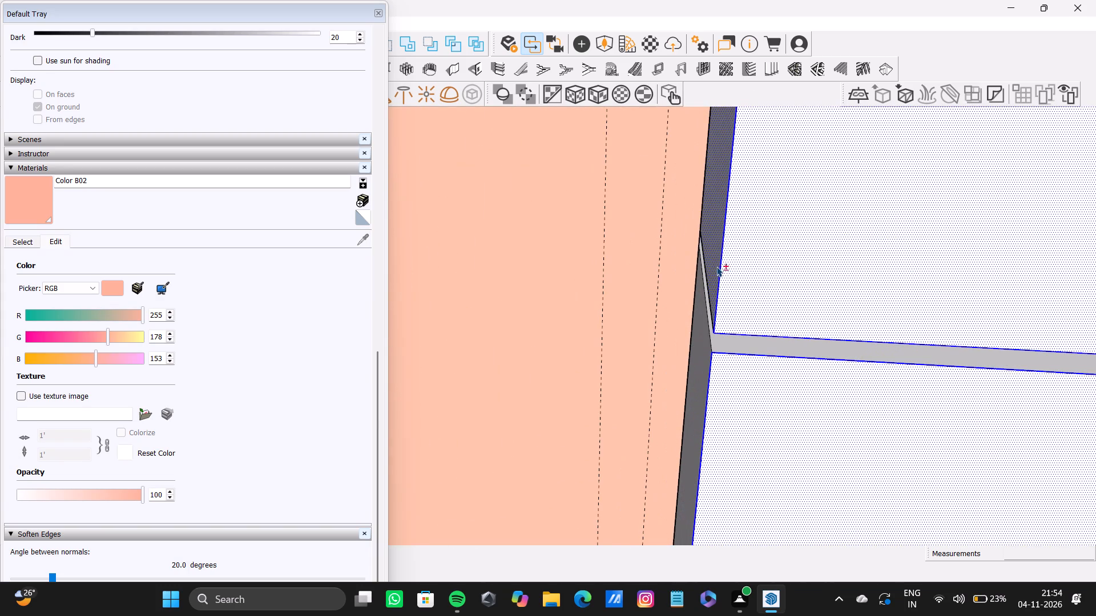
pyautogui.keyDown('shift'); pyautogui.click(734, 338); pyautogui.keyUp('shift')
pyautogui.keyDown('shift'); pyautogui.click(706, 355); pyautogui.keyUp('shift')
pyautogui.keyDown('shift'); pyautogui.scroll(-9, 705, 355); pyautogui.keyUp('shift')
pyautogui.keyDown('shift'); pyautogui.moveTo(679, 430); pyautogui.dragTo(740, 193, button='middle'); pyautogui.keyUp('shift')
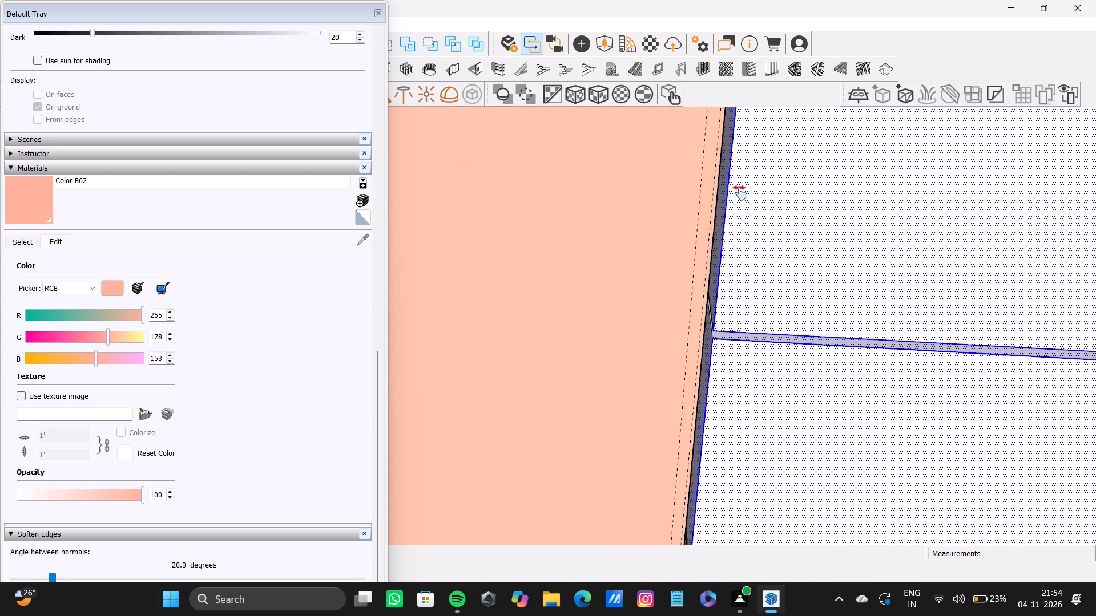
pyautogui.keyDown('shift'); pyautogui.moveTo(740, 193); pyautogui.dragTo(744, 132, button='middle'); pyautogui.keyUp('shift')
pyautogui.keyDown('shift'); pyautogui.moveTo(783, 335); pyautogui.dragTo(753, 279, button='middle'); pyautogui.keyUp('shift')
pyautogui.keyDown('shift'); pyautogui.scroll(11, 744, 318); pyautogui.keyUp('shift')
pyautogui.keyDown('shift'); pyautogui.click(698, 260); pyautogui.keyUp('shift')
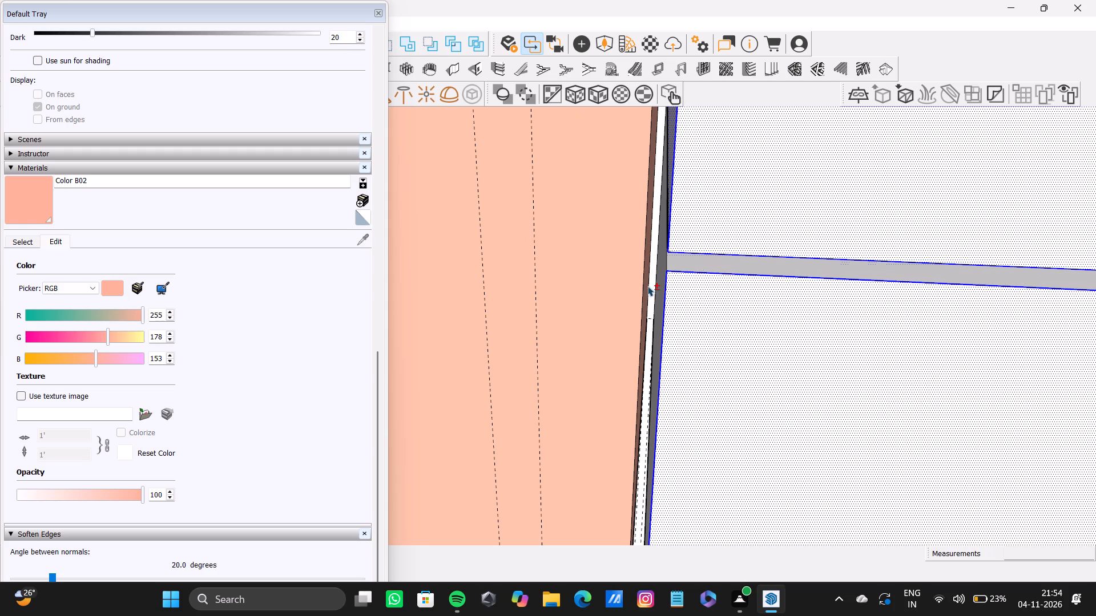
pyautogui.keyDown('shift'); pyautogui.moveTo(647, 286); pyautogui.dragTo(693, 294, button='middle'); pyautogui.keyUp('shift')
pyautogui.keyDown('shift'); pyautogui.click(851, 310); pyautogui.keyUp('shift')
pyautogui.keyDown('shift'); pyautogui.click(842, 317); pyautogui.keyUp('shift')
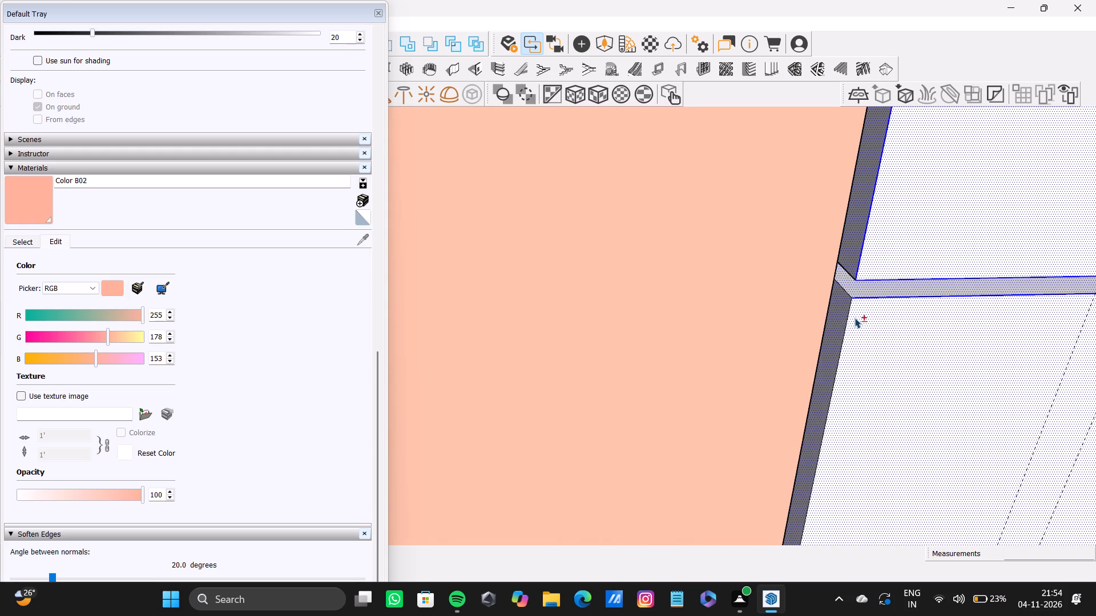
# Add the wide upper drawer stack's side faces next to the salmon narrow upper unit, drawer by drawer, to the selection.
pyautogui.keyDown('shift'); pyautogui.scroll(-17, 855, 318); pyautogui.keyUp('shift')
pyautogui.keyDown('shift'); pyautogui.moveTo(935, 290); pyautogui.dragTo(292, 421, button='middle'); pyautogui.keyUp('shift')
pyautogui.moveTo(711, 356); pyautogui.dragTo(546, 378, button='middle')
pyautogui.scroll(-1, 550, 375)
pyautogui.scroll(4, 804, 325)
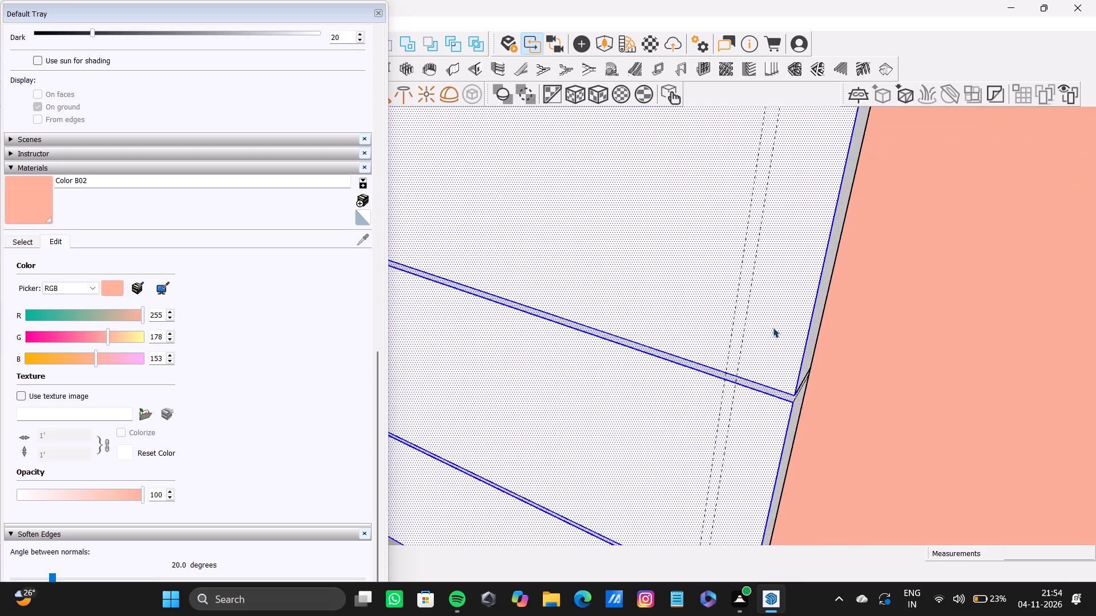
pyautogui.scroll(5, 773, 327)
pyautogui.keyDown('shift'); pyautogui.click(816, 351); pyautogui.keyUp('shift')
pyautogui.keyDown('shift'); pyautogui.scroll(-4, 812, 364); pyautogui.keyUp('shift')
pyautogui.keyDown('shift'); pyautogui.moveTo(809, 369); pyautogui.dragTo(789, 248, button='middle'); pyautogui.keyUp('shift')
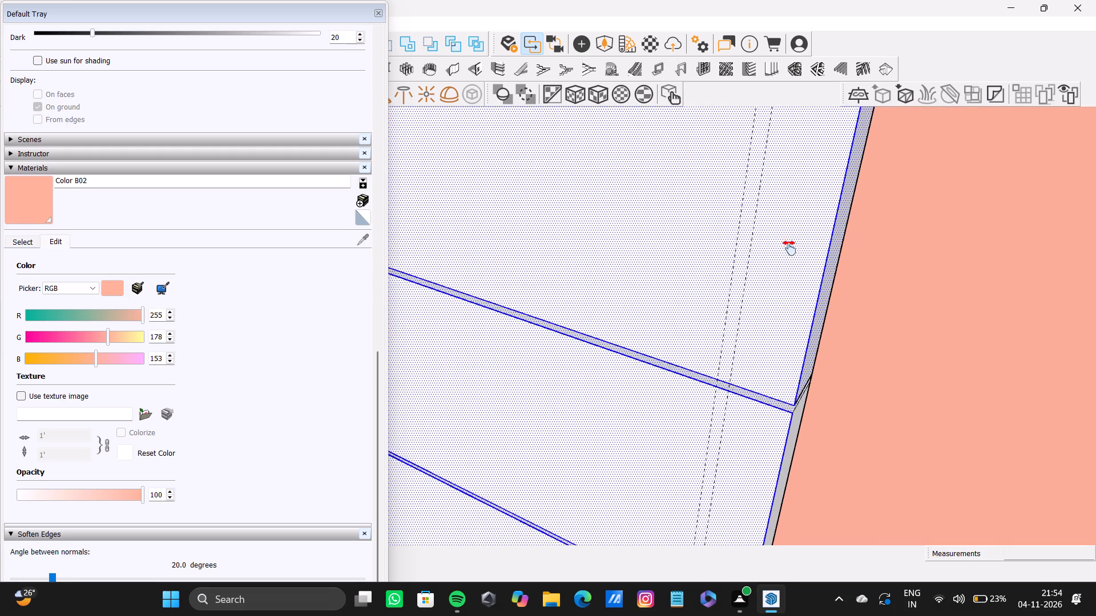
pyautogui.keyDown('shift'); pyautogui.moveTo(789, 248); pyautogui.dragTo(785, 210, button='middle'); pyautogui.keyUp('shift')
pyautogui.keyDown('shift'); pyautogui.scroll(7, 781, 257); pyautogui.keyUp('shift')
pyautogui.keyDown('shift'); pyautogui.click(780, 325); pyautogui.keyUp('shift')
pyautogui.keyDown('shift'); pyautogui.scroll(-5, 780, 325); pyautogui.keyUp('shift')
pyautogui.keyDown('shift'); pyautogui.moveTo(776, 338); pyautogui.dragTo(739, 156, button='middle'); pyautogui.keyUp('shift')
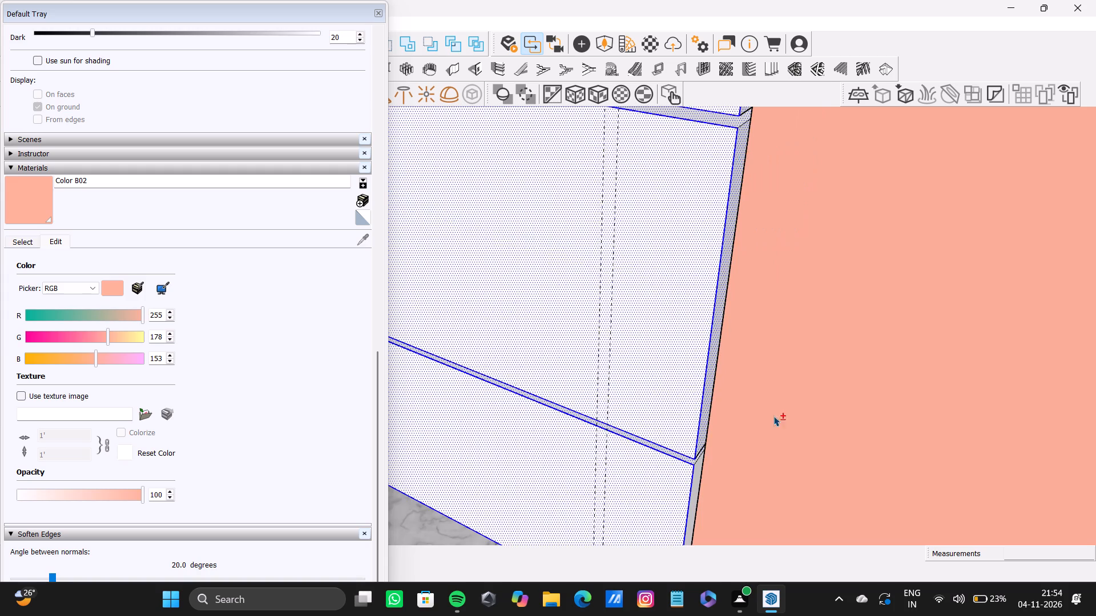
pyautogui.keyDown('shift'); pyautogui.moveTo(771, 424); pyautogui.dragTo(731, 219, button='middle'); pyautogui.keyUp('shift')
pyautogui.keyDown('shift'); pyautogui.scroll(8, 674, 368); pyautogui.keyUp('shift')
pyautogui.keyDown('shift'); pyautogui.click(668, 253); pyautogui.keyUp('shift')
pyautogui.keyDown('shift'); pyautogui.scroll(-13, 660, 253); pyautogui.keyUp('shift')
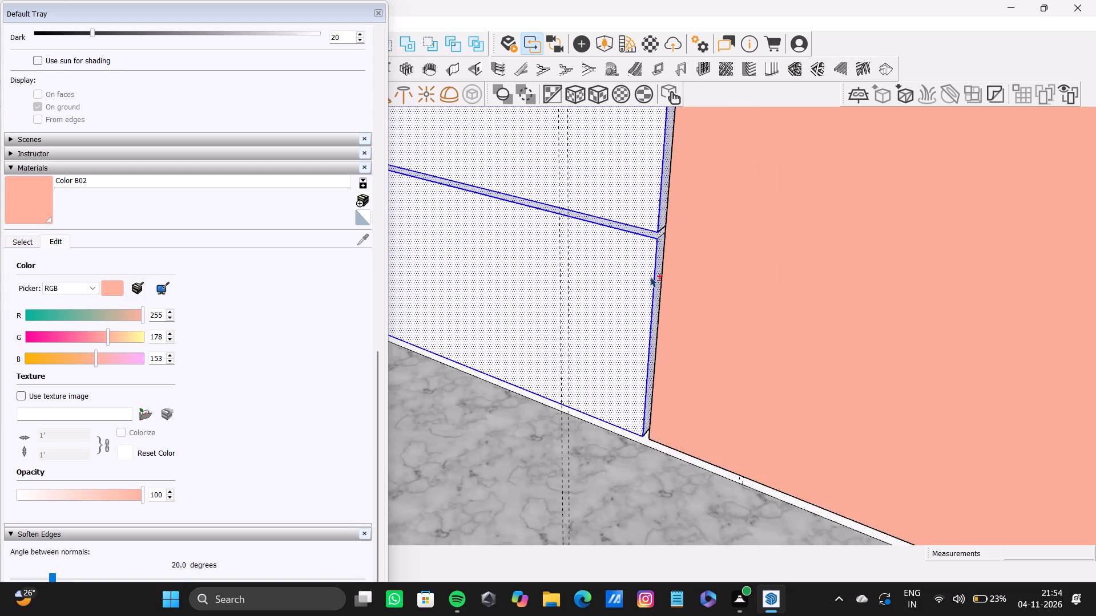
# Add the end upper drawer stack's side faces beside the salmon narrow unit and its drawer gap face to the selection.
pyautogui.keyDown('shift'); pyautogui.scroll(-8, 650, 277); pyautogui.keyUp('shift')
pyautogui.keyDown('shift'); pyautogui.moveTo(795, 333); pyautogui.dragTo(709, 400, button='middle'); pyautogui.keyUp('shift')
pyautogui.keyDown('shift'); pyautogui.scroll(-1, 709, 400); pyautogui.keyUp('shift')
pyautogui.keyDown('shift'); pyautogui.scroll(4, 775, 272); pyautogui.keyUp('shift')
pyautogui.keyDown('shift'); pyautogui.moveTo(738, 181); pyautogui.dragTo(822, 500, button='middle'); pyautogui.keyUp('shift')
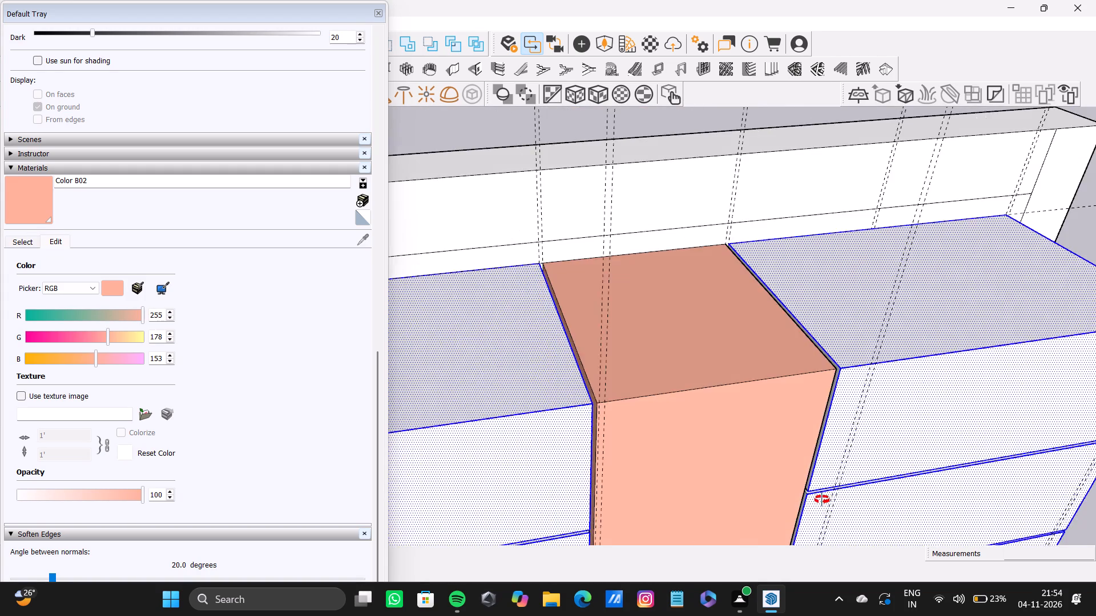
pyautogui.keyDown('shift'); pyautogui.moveTo(822, 500); pyautogui.dragTo(606, 445, button='middle'); pyautogui.keyUp('shift')
pyautogui.keyDown('shift'); pyautogui.scroll(12, 613, 391); pyautogui.keyUp('shift')
pyautogui.keyDown('shift'); pyautogui.click(571, 244); pyautogui.keyUp('shift')
pyautogui.keyDown('shift'); pyautogui.scroll(-10, 577, 250); pyautogui.keyUp('shift')
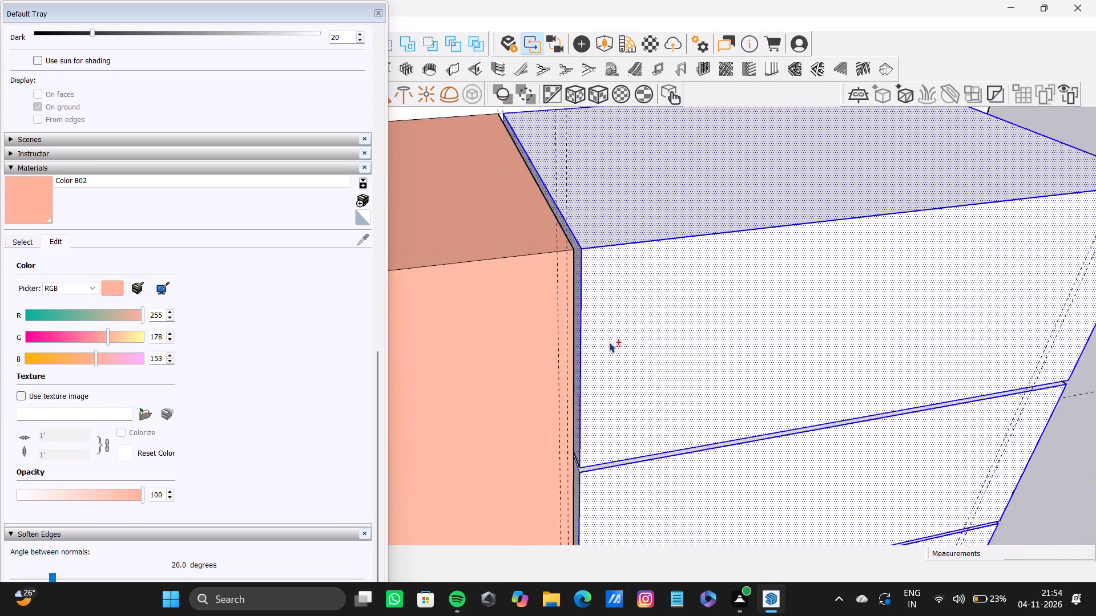
pyautogui.keyDown('shift'); pyautogui.moveTo(639, 462); pyautogui.dragTo(609, 233, button='middle'); pyautogui.keyUp('shift')
pyautogui.keyDown('shift'); pyautogui.scroll(13, 582, 284); pyautogui.keyUp('shift')
pyautogui.keyDown('shift'); pyautogui.click(527, 219); pyautogui.keyUp('shift')
pyautogui.keyDown('shift'); pyautogui.scroll(-9, 535, 237); pyautogui.keyUp('shift')
pyautogui.keyDown('shift'); pyautogui.moveTo(618, 419); pyautogui.dragTo(537, 237, button='middle'); pyautogui.keyUp('shift')
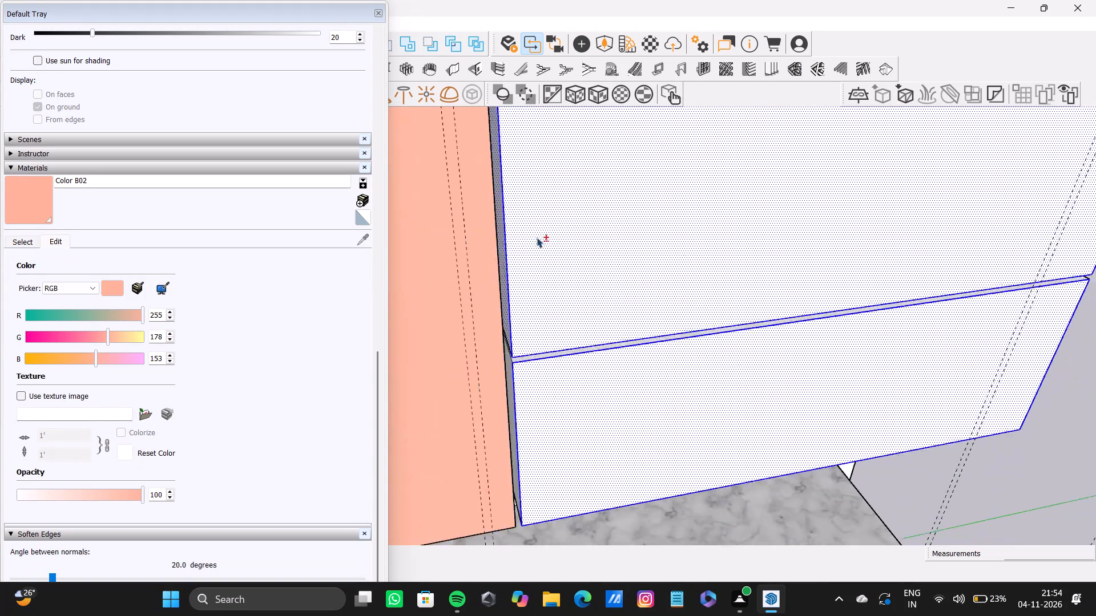
pyautogui.keyDown('shift'); pyautogui.moveTo(537, 237); pyautogui.dragTo(539, 241, button='middle'); pyautogui.keyUp('shift')
pyautogui.keyDown('shift'); pyautogui.scroll(7, 515, 274); pyautogui.keyUp('shift')
pyautogui.keyDown('shift'); pyautogui.click(435, 265); pyautogui.keyUp('shift')
pyautogui.keyDown('shift'); pyautogui.click(459, 234); pyautogui.keyUp('shift')
pyautogui.keyDown('shift'); pyautogui.scroll(-5, 459, 233); pyautogui.keyUp('shift')
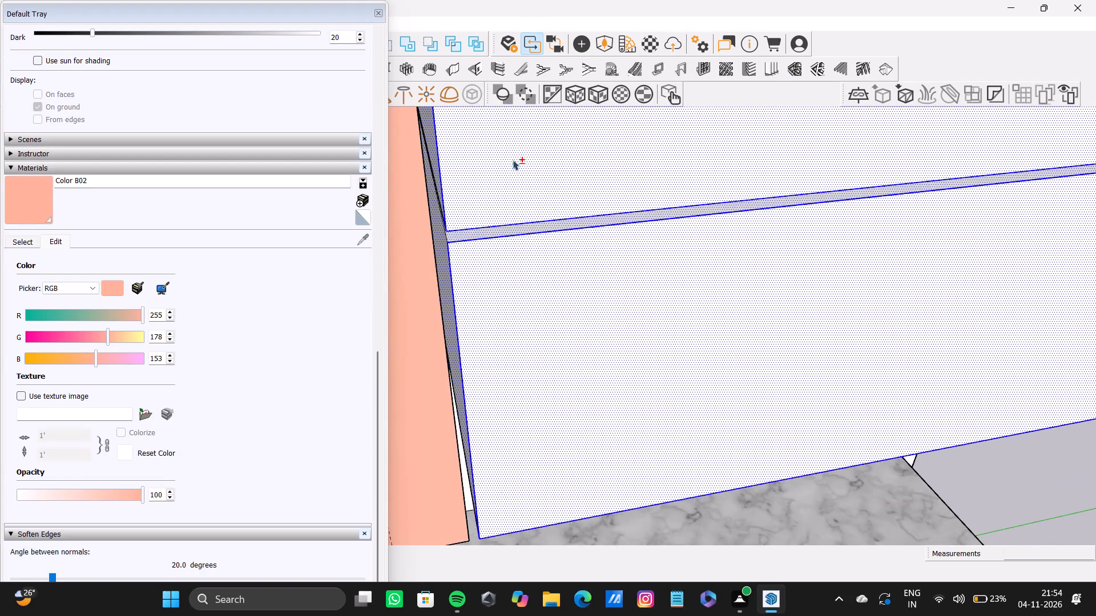
pyautogui.keyDown('shift'); pyautogui.moveTo(513, 160); pyautogui.dragTo(554, 470, button='middle'); pyautogui.keyUp('shift')
pyautogui.keyDown('shift'); pyautogui.scroll(-4, 521, 252); pyautogui.keyUp('shift')
pyautogui.keyDown('shift'); pyautogui.moveTo(516, 263); pyautogui.dragTo(512, 384, button='middle'); pyautogui.keyUp('shift')
pyautogui.keyDown('shift'); pyautogui.scroll(5, 495, 330); pyautogui.keyUp('shift')
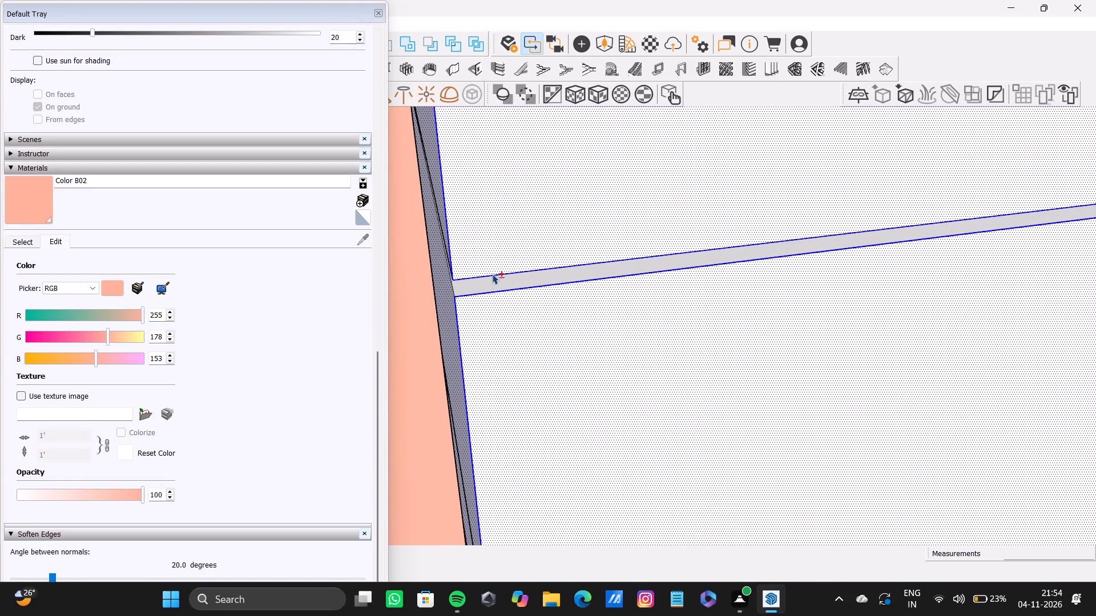
pyautogui.keyDown('shift'); pyautogui.click(494, 283); pyautogui.keyUp('shift')
# Add the three exposed outer side faces of the end upper drawer stack to the selection.
pyautogui.keyDown('shift'); pyautogui.scroll(-20, 508, 285); pyautogui.keyUp('shift')
pyautogui.keyDown('shift'); pyautogui.scroll(-3, 508, 285); pyautogui.keyUp('shift')
pyautogui.moveTo(626, 315); pyautogui.dragTo(372, 347, button='middle')
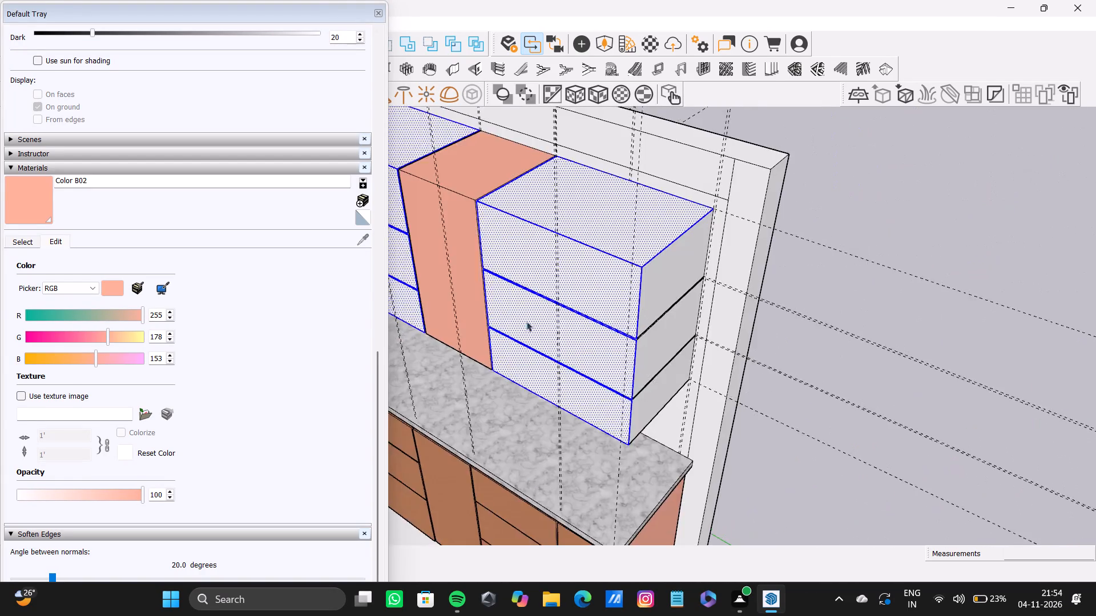
pyautogui.scroll(3, 611, 327)
pyautogui.keyDown('shift'); pyautogui.click(666, 291); pyautogui.keyUp('shift')
pyautogui.keyDown('shift'); pyautogui.click(686, 344); pyautogui.keyUp('shift')
pyautogui.keyDown('shift'); pyautogui.click(675, 408); pyautogui.keyUp('shift')
pyautogui.keyDown('shift'); pyautogui.scroll(6, 667, 418); pyautogui.keyUp('shift')
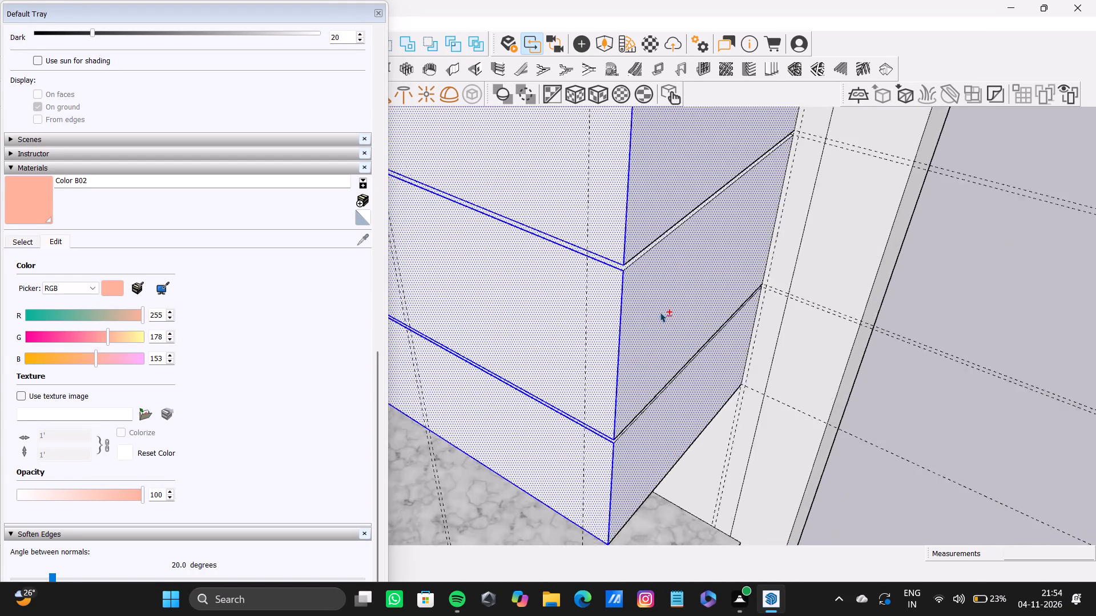
pyautogui.keyDown('shift'); pyautogui.scroll(7, 660, 312); pyautogui.keyUp('shift')
pyautogui.keyDown('shift'); pyautogui.scroll(-13, 623, 283); pyautogui.keyUp('shift')
pyautogui.keyDown('shift'); pyautogui.moveTo(623, 307); pyautogui.dragTo(983, 361, button='middle'); pyautogui.keyUp('shift')
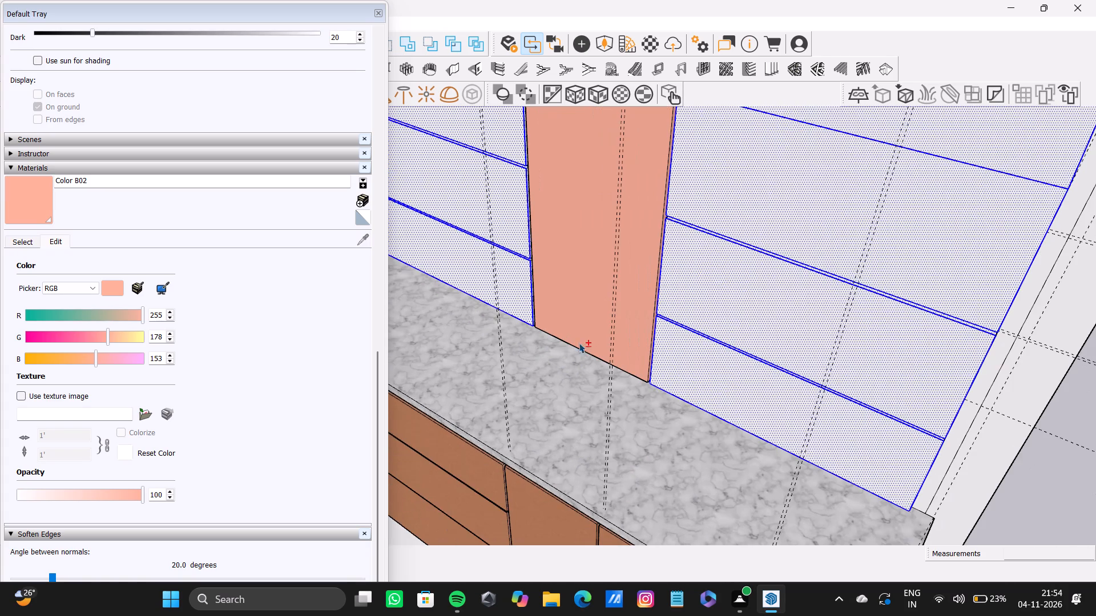
# Sample Wood Veneer 02 from a base cabinet front and paint all selected upper drawer faces with it.
pyautogui.keyDown('shift'); pyautogui.click(26, 244); pyautogui.keyUp('shift')
pyautogui.keyDown('shift'); pyautogui.click(364, 238); pyautogui.keyUp('shift')
pyautogui.keyDown('shift'); pyautogui.scroll(-5, 462, 329); pyautogui.keyUp('shift')
pyautogui.keyDown('shift'); pyautogui.moveTo(524, 431); pyautogui.dragTo(738, 287, button='middle'); pyautogui.keyUp('shift')
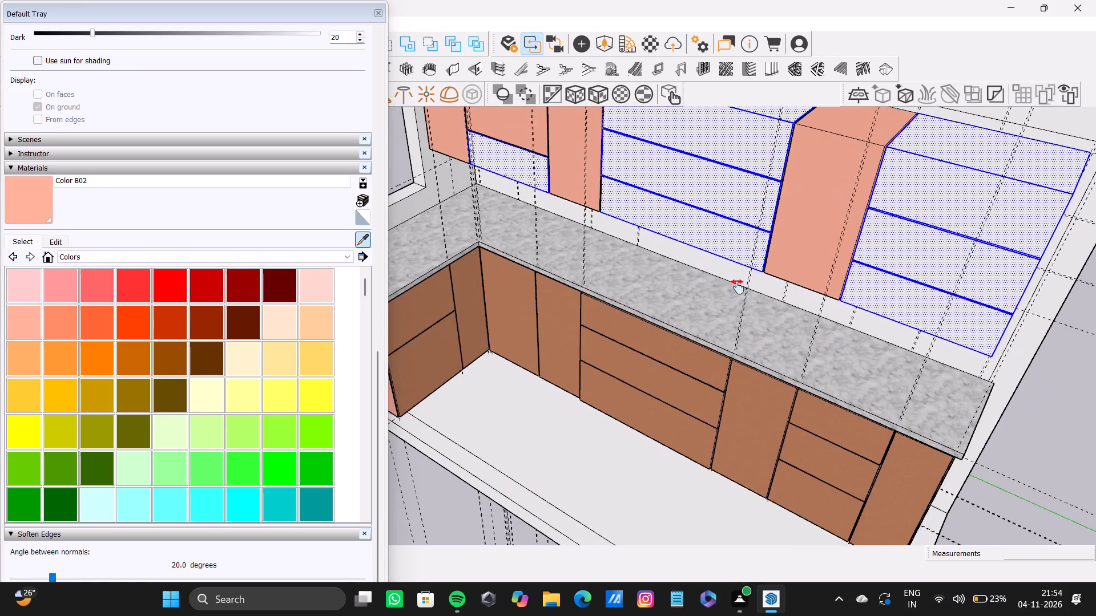
pyautogui.keyDown('shift'); pyautogui.moveTo(738, 287); pyautogui.dragTo(698, 264, button='middle'); pyautogui.keyUp('shift')
pyautogui.keyDown('shift'); pyautogui.scroll(12, 861, 346); pyautogui.keyUp('shift')
pyautogui.keyDown('shift'); pyautogui.click(842, 379); pyautogui.keyUp('shift')
pyautogui.keyDown('shift'); pyautogui.scroll(-10, 688, 298); pyautogui.keyUp('shift')
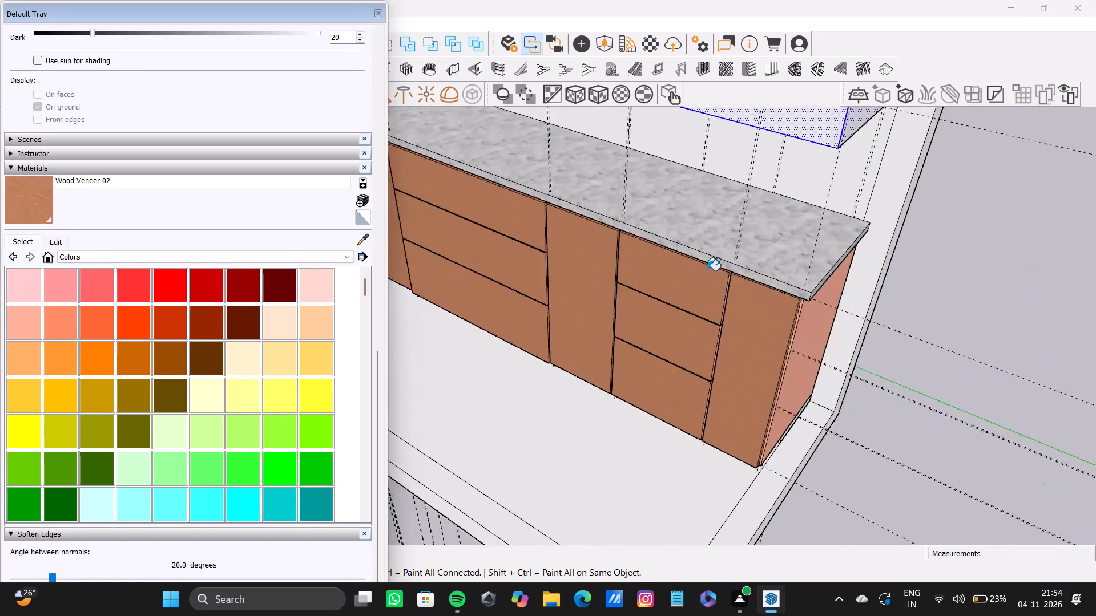
pyautogui.keyDown('shift'); pyautogui.moveTo(778, 210); pyautogui.dragTo(727, 534, button='middle'); pyautogui.keyUp('shift')
pyautogui.keyDown('shift'); pyautogui.click(723, 325); pyautogui.keyUp('shift')
pyautogui.keyDown('shift'); pyautogui.scroll(-8, 628, 362); pyautogui.keyUp('shift')
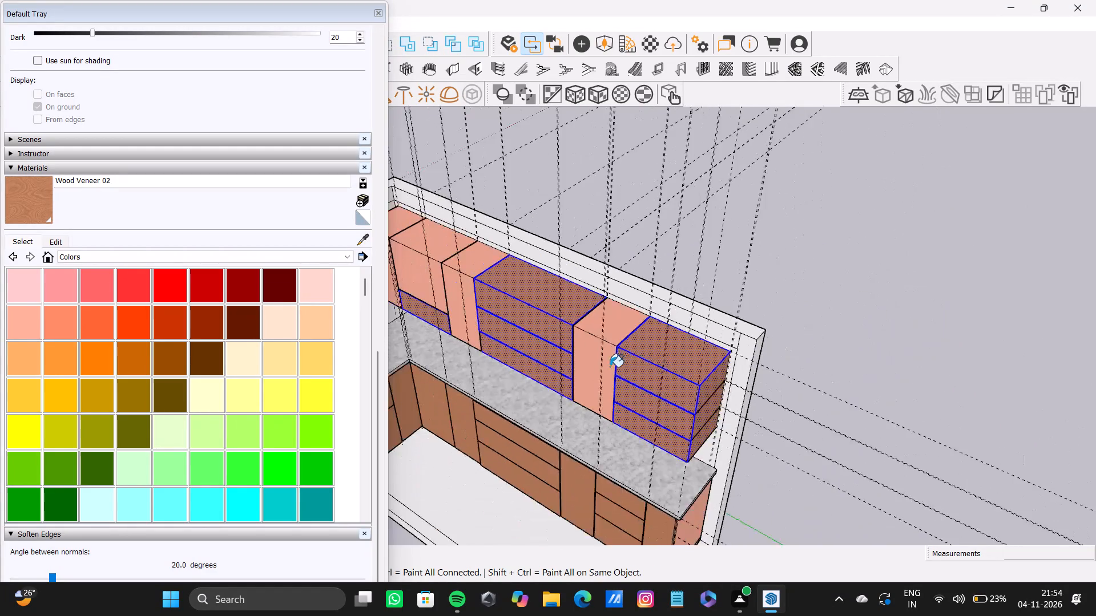
pyautogui.keyDown('shift'); pyautogui.moveTo(610, 367); pyautogui.dragTo(841, 406, button='middle'); pyautogui.keyUp('shift')
pyautogui.press('space')
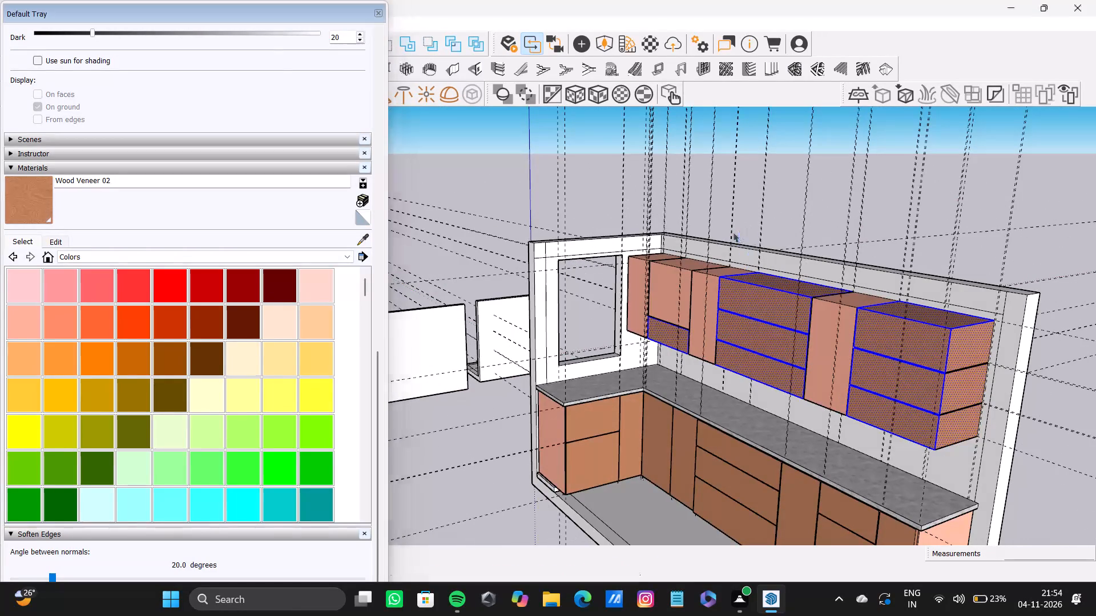
# Paint the window wall and the upper bands of both kitchen walls with Color C01.
pyautogui.click(278, 326)
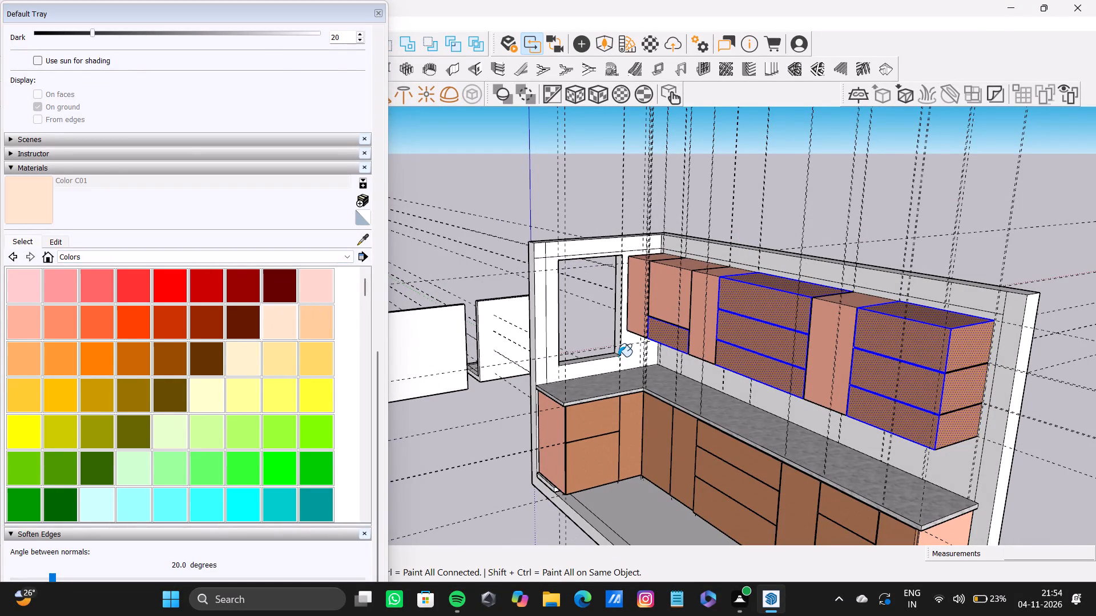
pyautogui.click(635, 359)
pyautogui.click(539, 273)
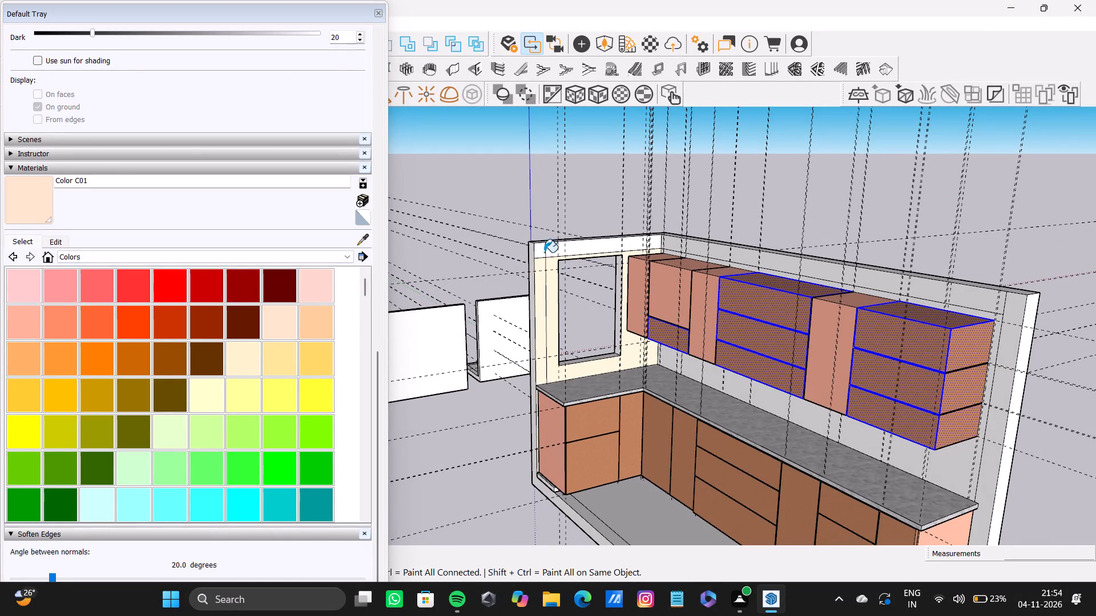
pyautogui.click(545, 250)
pyautogui.click(603, 242)
pyautogui.click(698, 249)
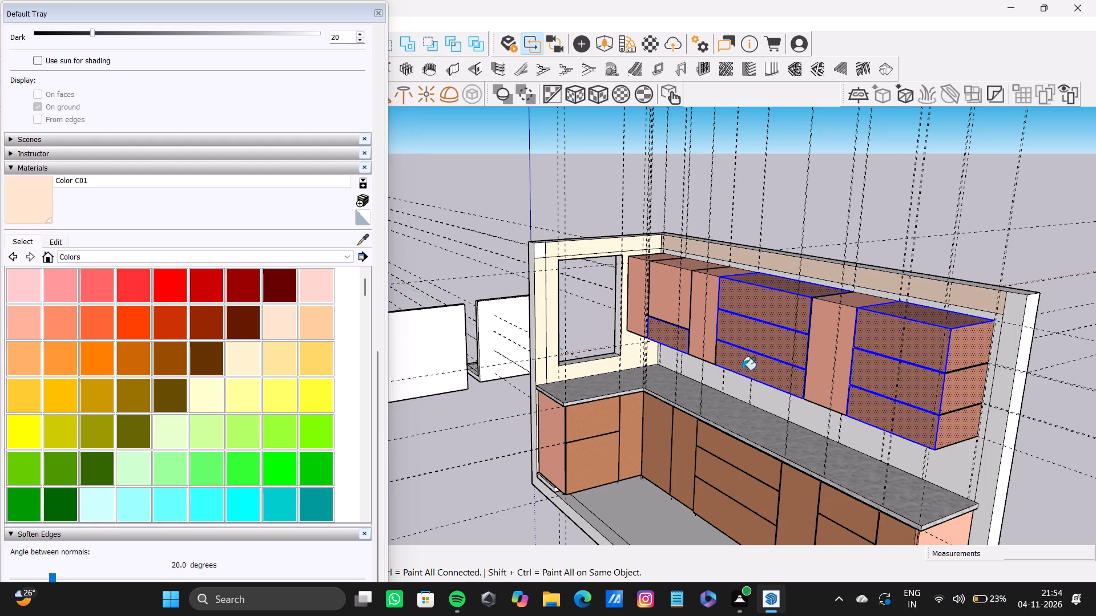
# Paint the long wall's backsplash and end area, plus the remaining strip beside the window, with Color C01, leaving the countertop marble.
pyautogui.click(743, 404)
pyautogui.hotkey('ctrl', 'z')
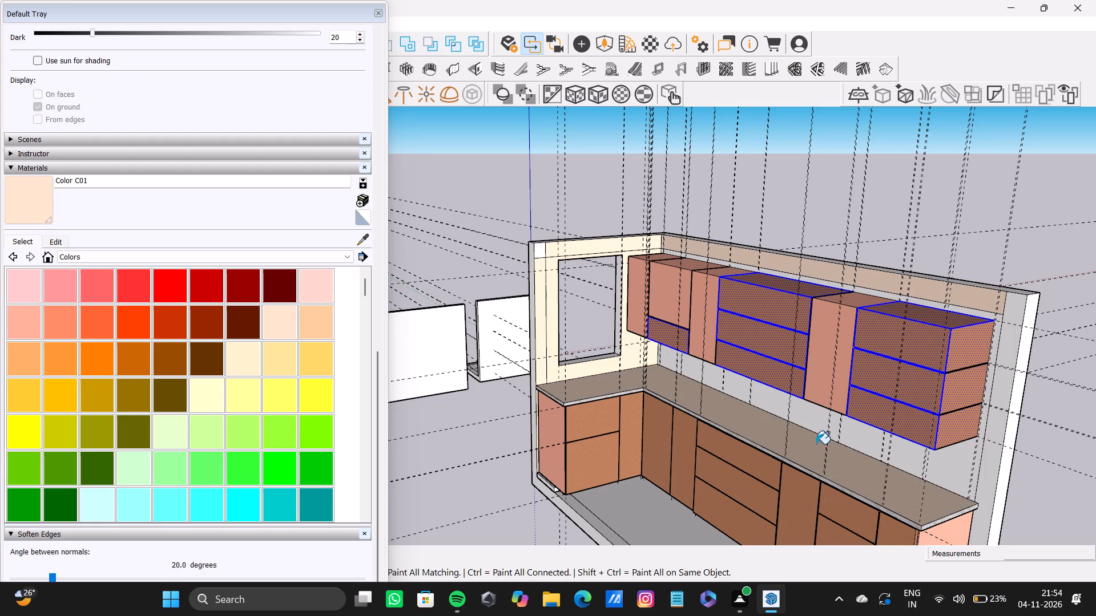
pyautogui.click(841, 434)
pyautogui.click(1000, 402)
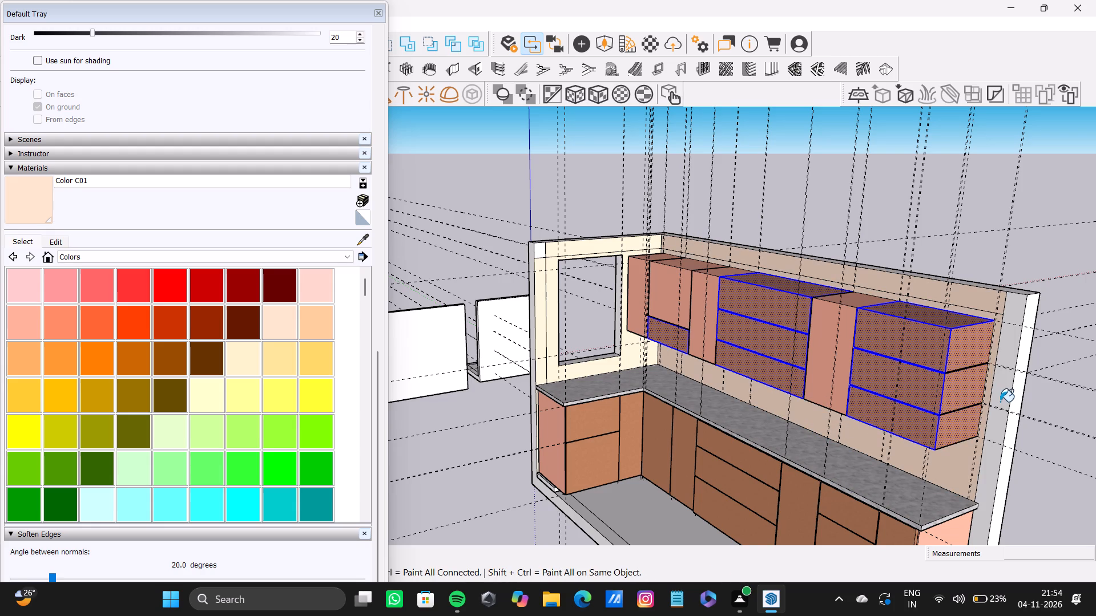
pyautogui.scroll(6, 525, 294)
pyautogui.click(553, 209)
pyautogui.scroll(-2, 583, 318)
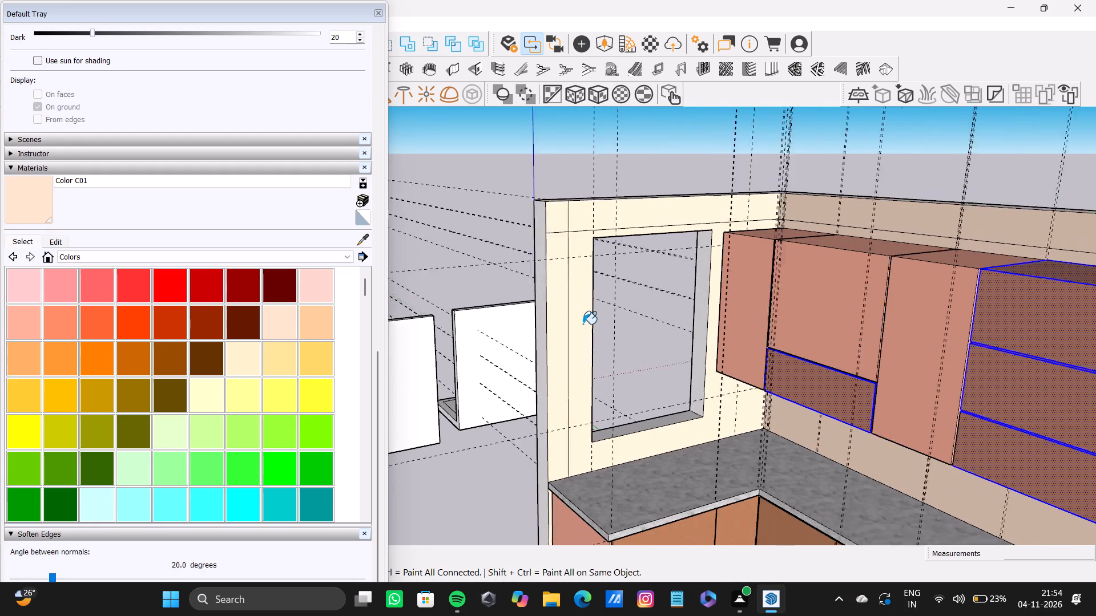
pyautogui.scroll(-11, 583, 324)
pyautogui.keyDown('shift'); pyautogui.moveTo(577, 332); pyautogui.dragTo(535, 158, button='middle'); pyautogui.keyUp('shift')
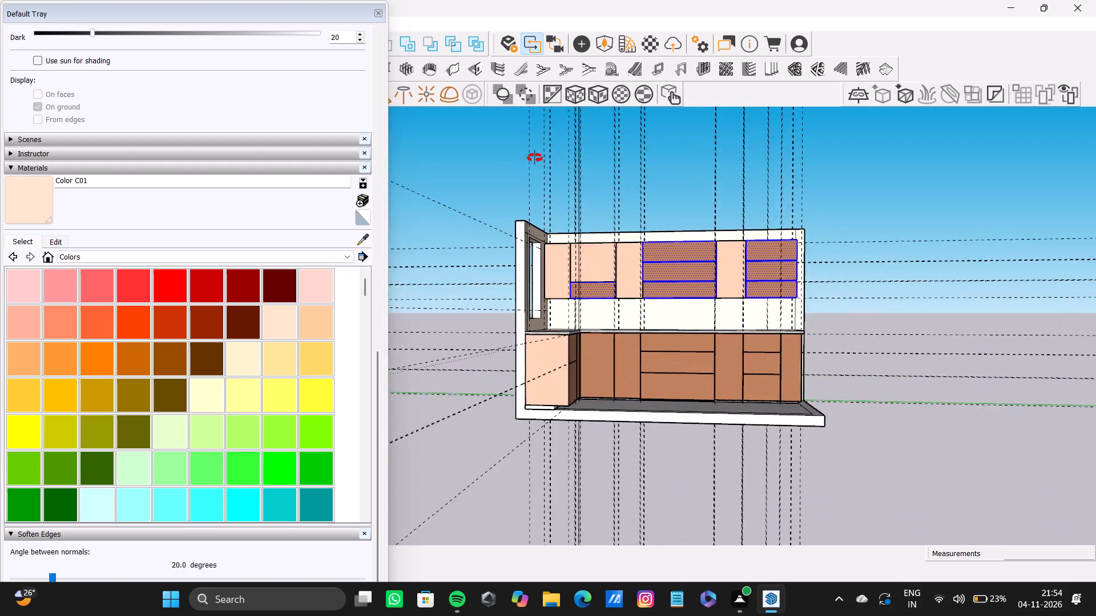
pyautogui.keyDown('shift'); pyautogui.moveTo(535, 158); pyautogui.dragTo(321, 323, button='middle'); pyautogui.keyUp('shift')
pyautogui.scroll(5, 575, 408)
pyautogui.keyDown('shift'); pyautogui.moveTo(588, 406); pyautogui.dragTo(579, 358, button='middle'); pyautogui.keyUp('shift')
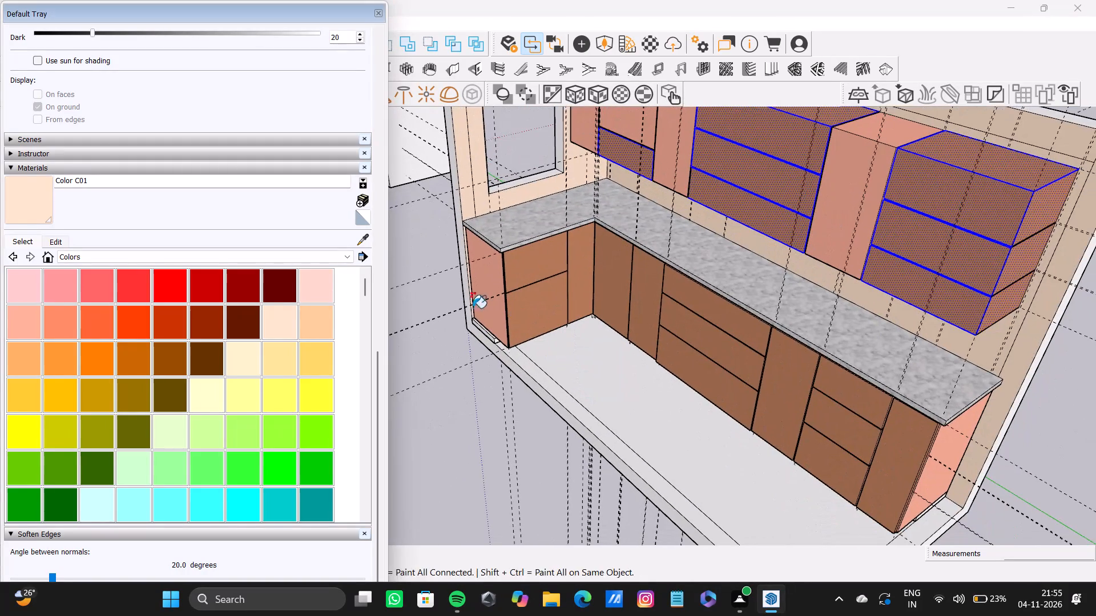
pyautogui.press('space')
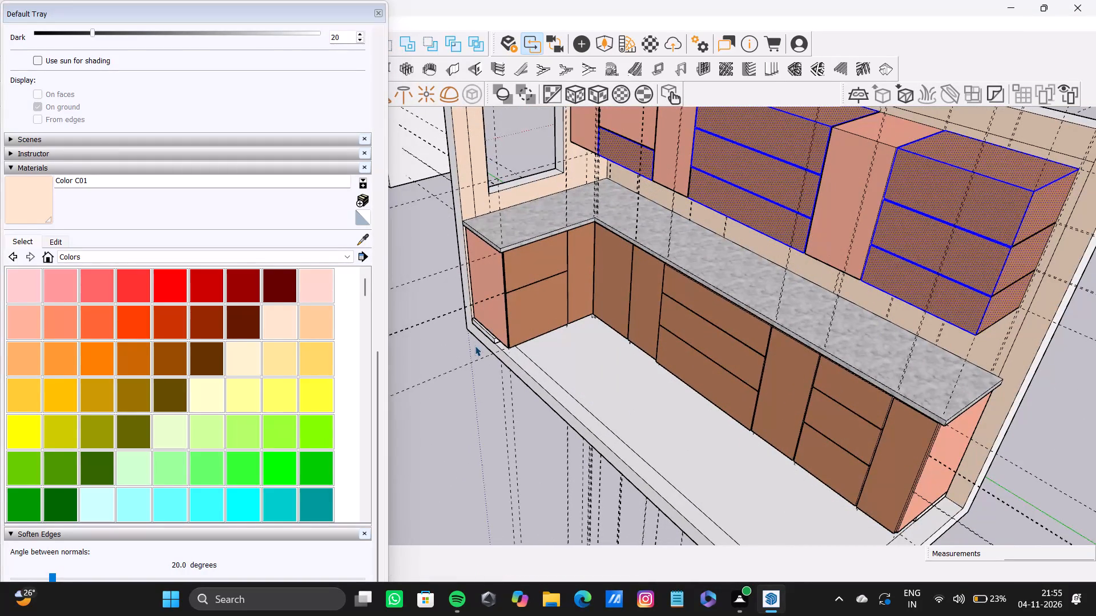
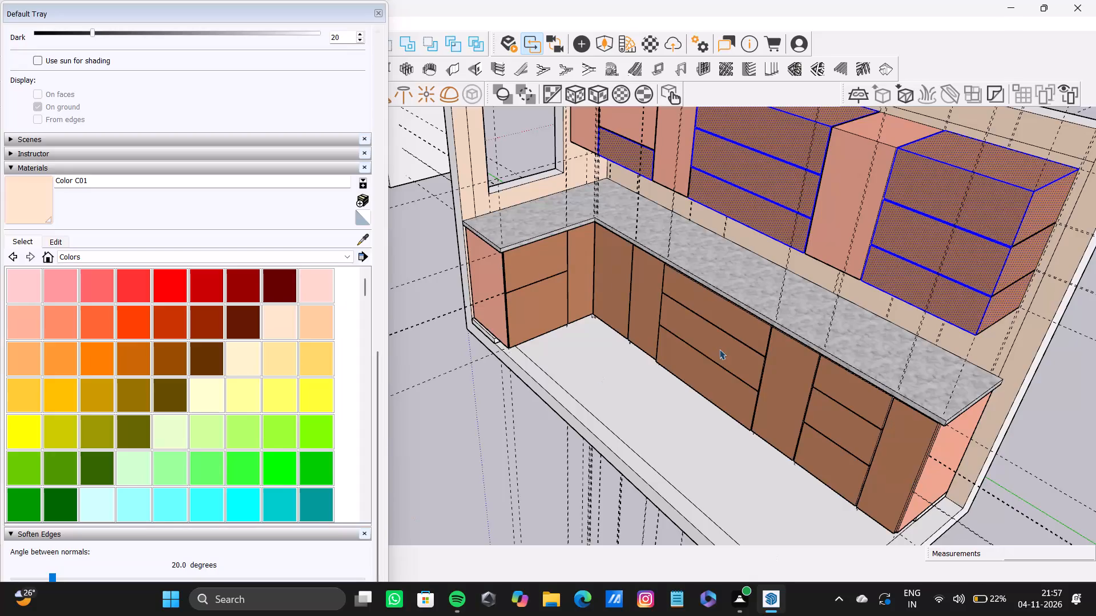
# Select the plinth faces under the window-side end cabinet and paint them with Carrera Marble sampled from the countertop.
pyautogui.scroll(-10, 719, 349)
pyautogui.scroll(20, 466, 335)
pyautogui.scroll(1, 466, 335)
pyautogui.doubleClick(567, 370)
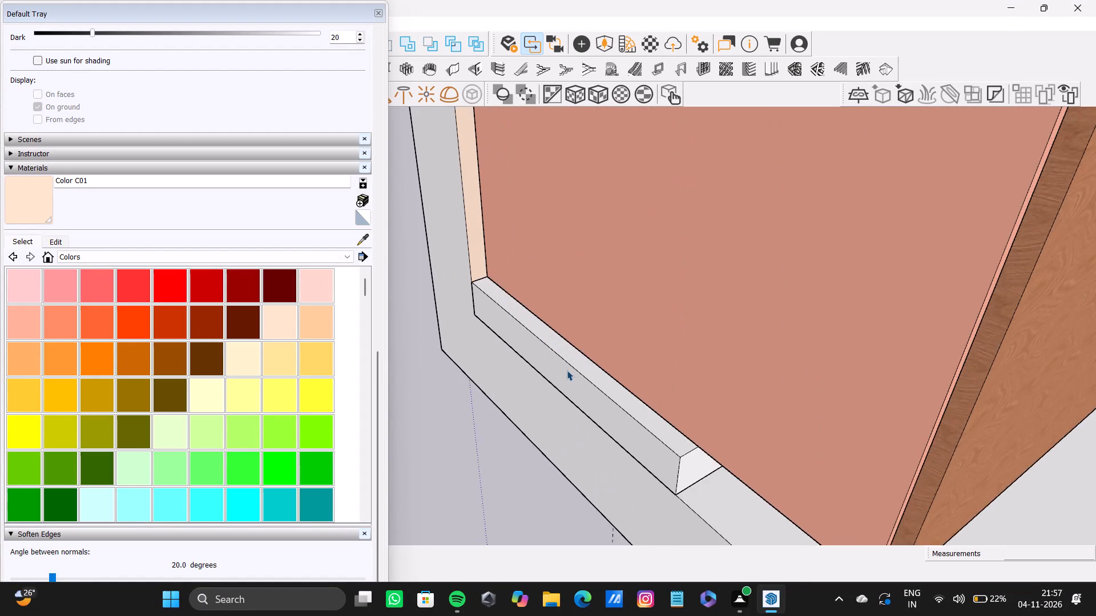
pyautogui.doubleClick(572, 362)
pyautogui.doubleClick(572, 389)
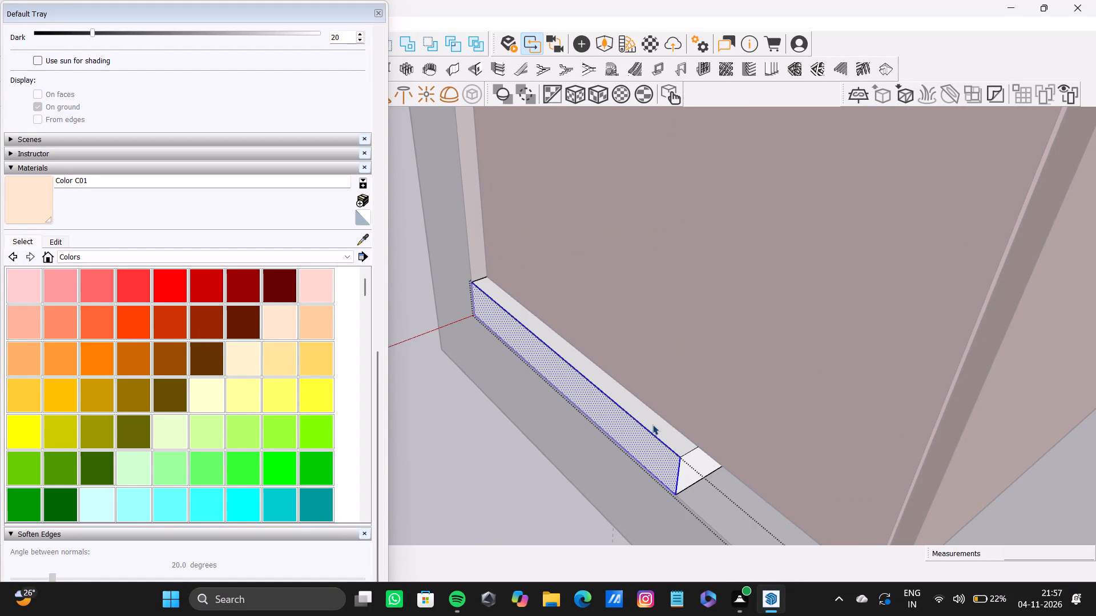
pyautogui.doubleClick(651, 422)
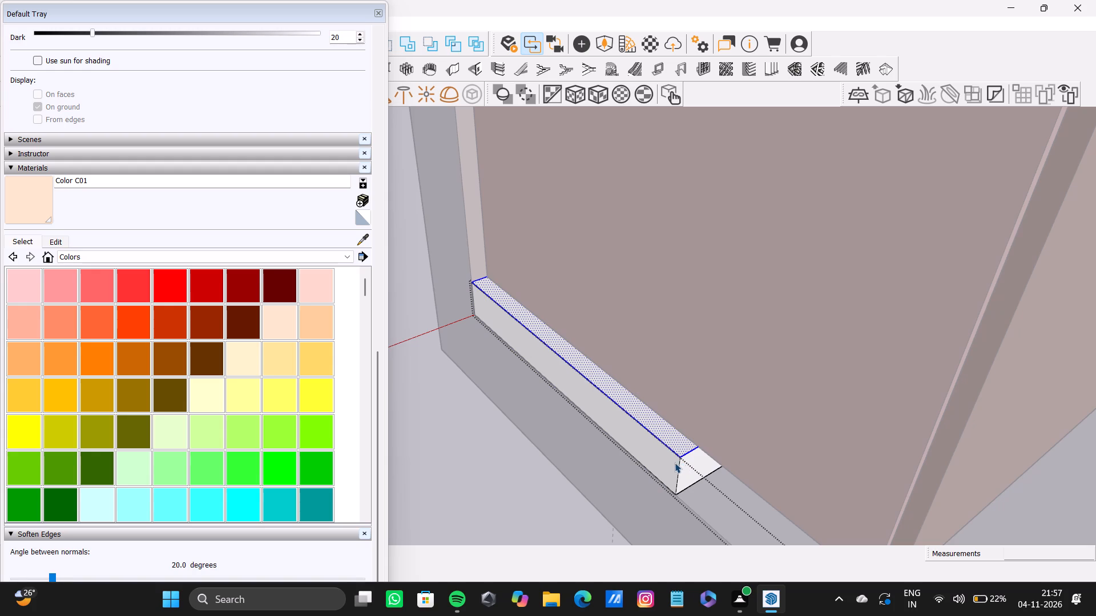
pyautogui.keyDown('shift'); pyautogui.doubleClick(665, 461); pyautogui.keyUp('shift')
pyautogui.keyDown('shift'); pyautogui.doubleClick(680, 471); pyautogui.keyUp('shift')
pyautogui.keyDown('shift'); pyautogui.doubleClick(688, 471); pyautogui.keyUp('shift')
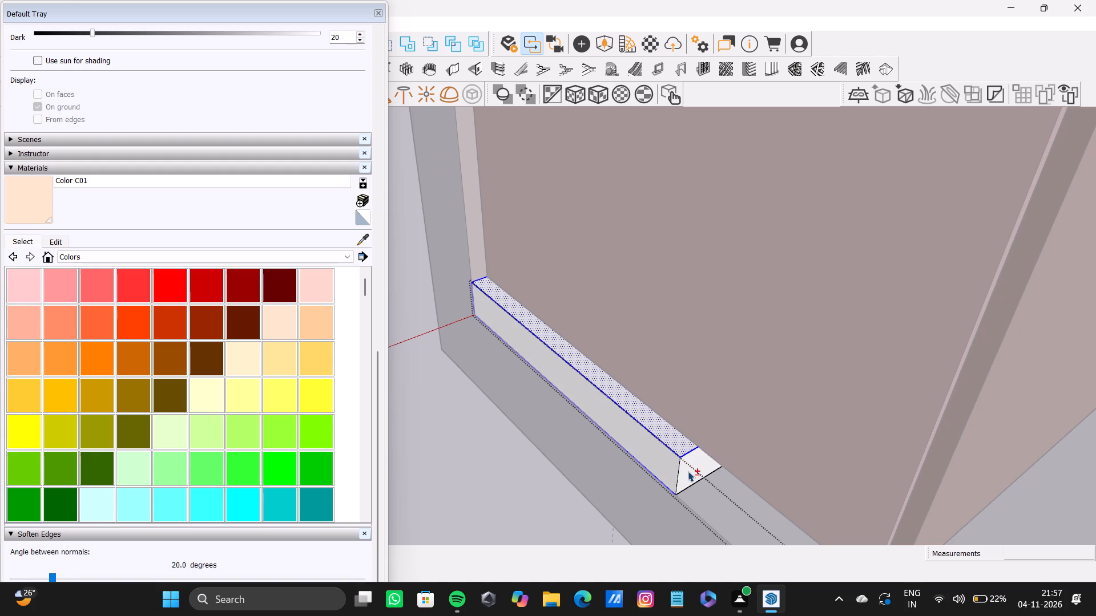
pyautogui.keyDown('shift'); pyautogui.doubleClick(672, 466); pyautogui.keyUp('shift')
pyautogui.keyDown('shift'); pyautogui.scroll(-7, 544, 374); pyautogui.keyUp('shift')
pyautogui.keyDown('shift'); pyautogui.scroll(-10, 555, 258); pyautogui.keyUp('shift')
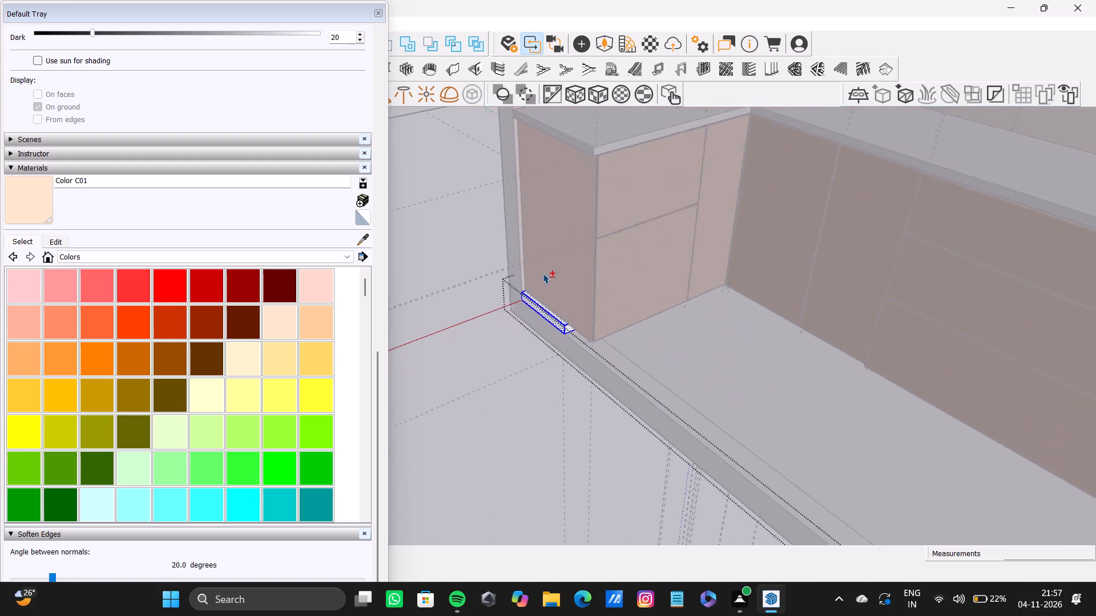
pyautogui.keyDown('shift'); pyautogui.scroll(-4, 543, 273); pyautogui.keyUp('shift')
pyautogui.keyDown('shift'); pyautogui.moveTo(543, 273); pyautogui.dragTo(533, 335, button='middle'); pyautogui.keyUp('shift')
pyautogui.keyDown('shift'); pyautogui.click(363, 244); pyautogui.keyUp('shift')
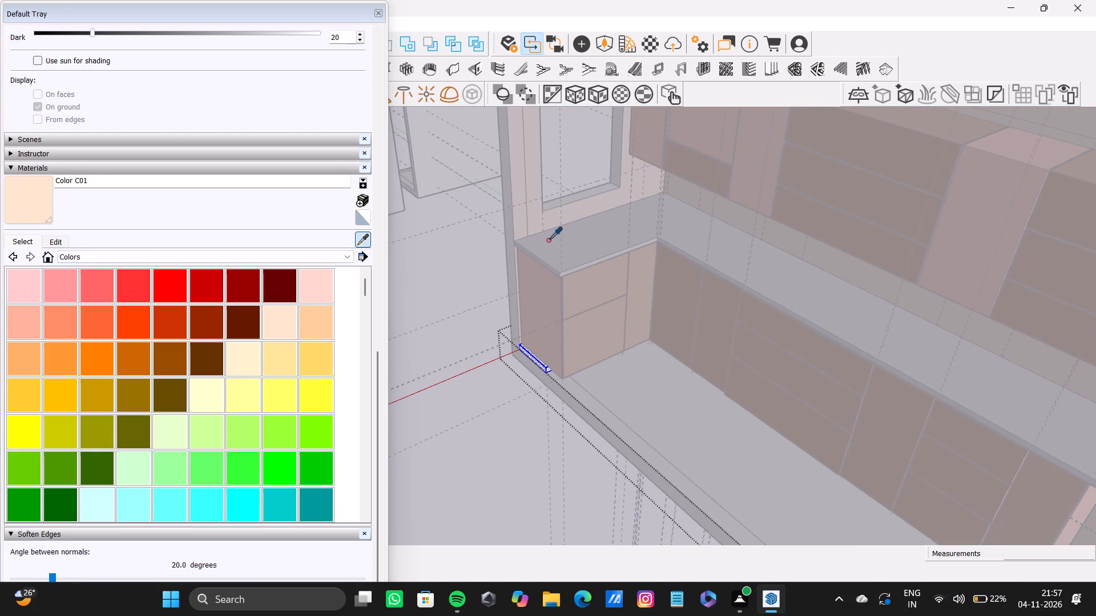
pyautogui.keyDown('shift'); pyautogui.click(548, 249); pyautogui.keyUp('shift')
pyautogui.keyDown('shift'); pyautogui.scroll(14, 549, 317); pyautogui.keyUp('shift')
pyautogui.moveTo(541, 411); pyautogui.dragTo(622, 389, button='middle')
pyautogui.scroll(3, 618, 393)
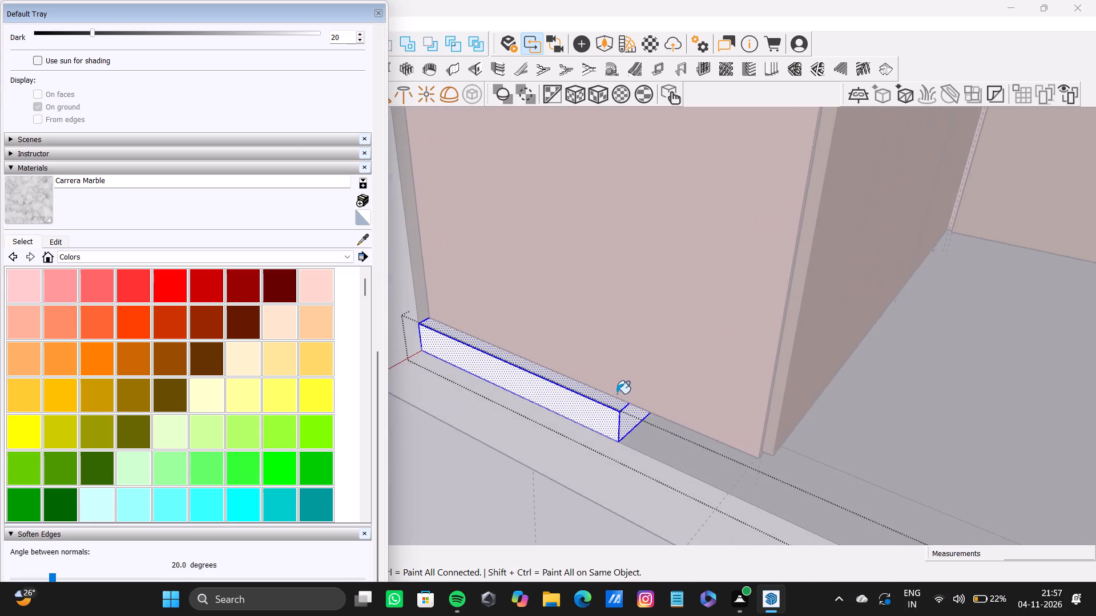
pyautogui.scroll(4, 616, 394)
pyautogui.click(605, 407)
pyautogui.scroll(-19, 605, 412)
pyautogui.middleClick(542, 391)
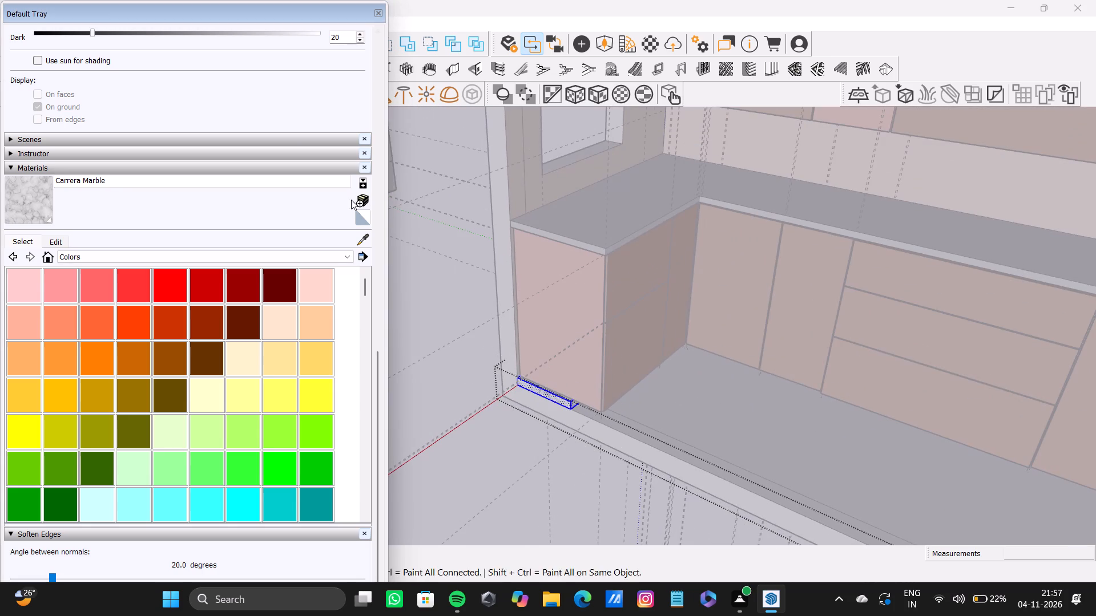
pyautogui.press('space')
pyautogui.click(441, 229)
# Push the marble plinth's exposed face inward about 2 15/16" under the window-side end cabinet.
pyautogui.scroll(15, 522, 371)
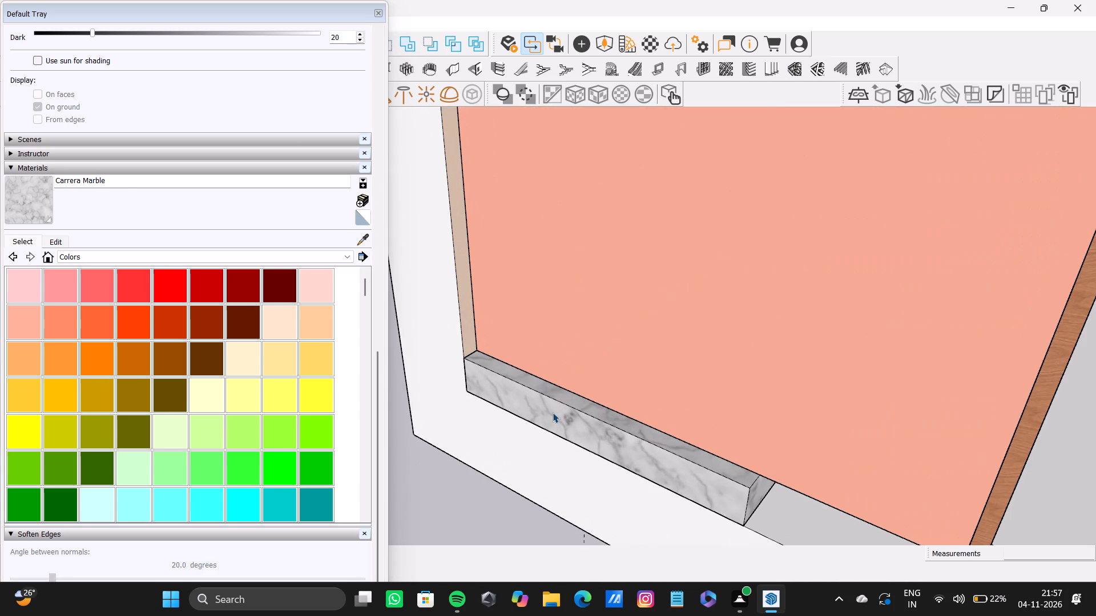
pyautogui.click(553, 412)
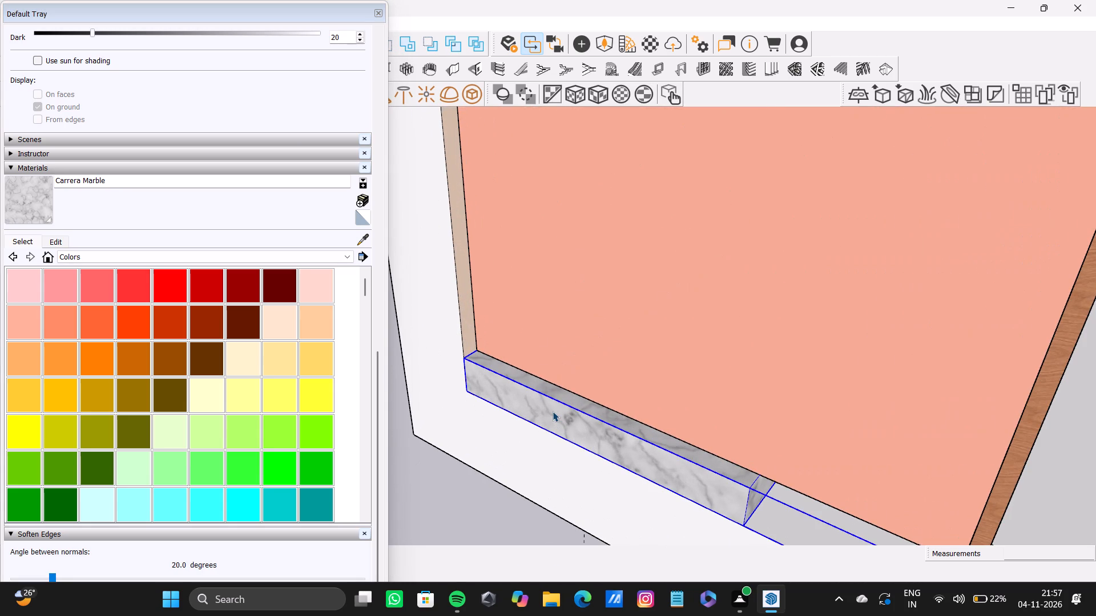
pyautogui.write('p;')
pyautogui.press('space')
pyautogui.doubleClick(598, 427)
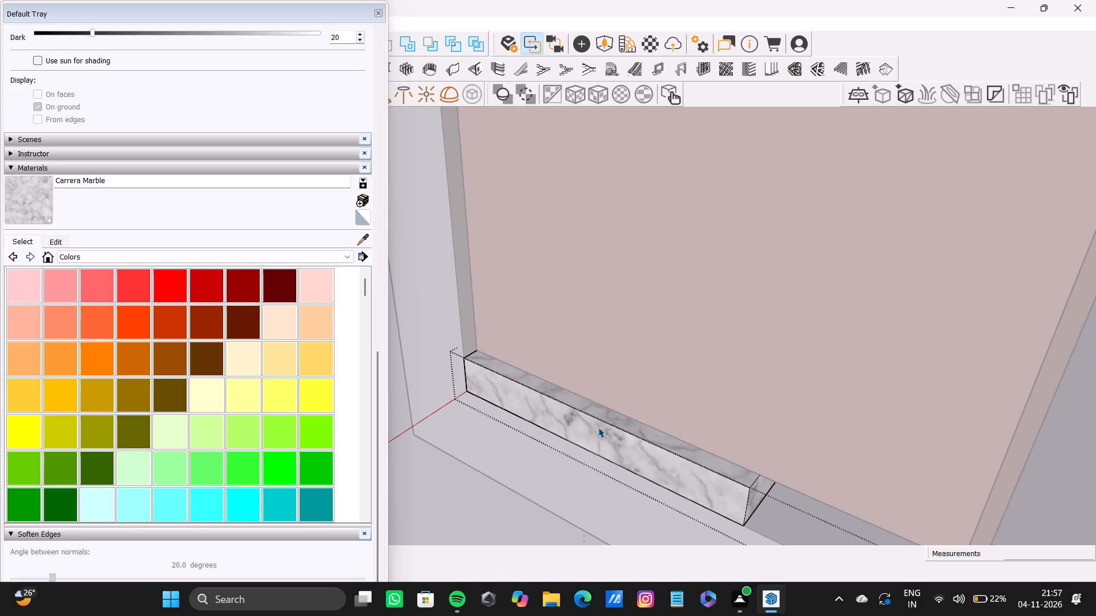
pyautogui.press('p')
pyautogui.moveTo(598, 427); pyautogui.dragTo(633, 359)
pyautogui.scroll(-6, 615, 365)
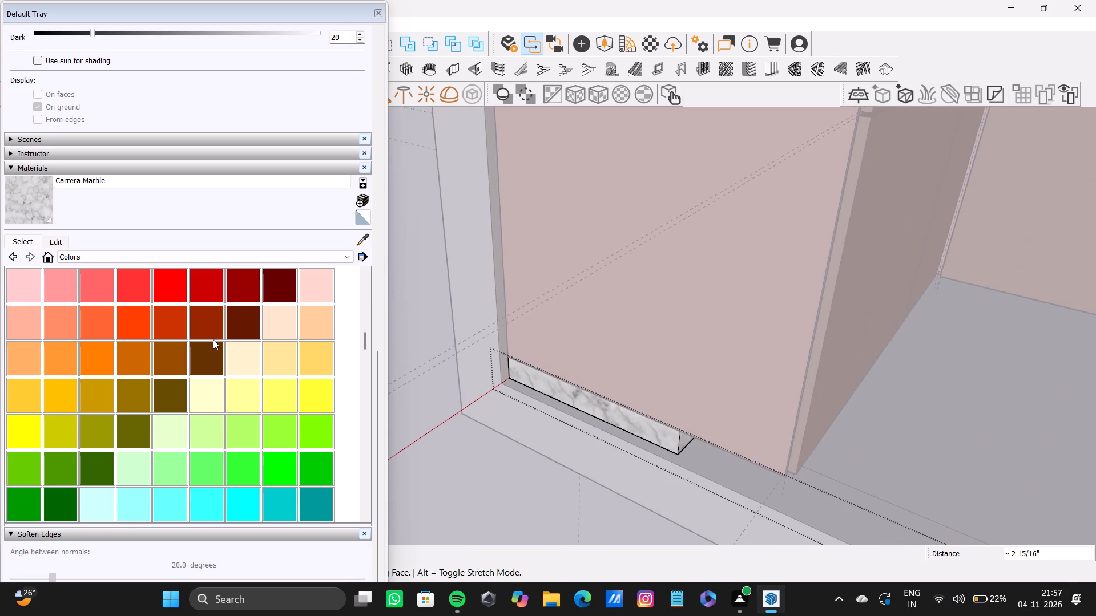
pyautogui.scroll(-20, 213, 339)
pyautogui.scroll(-16, 213, 339)
pyautogui.press('space')
pyautogui.moveTo(589, 346); pyautogui.dragTo(587, 353, button='middle')
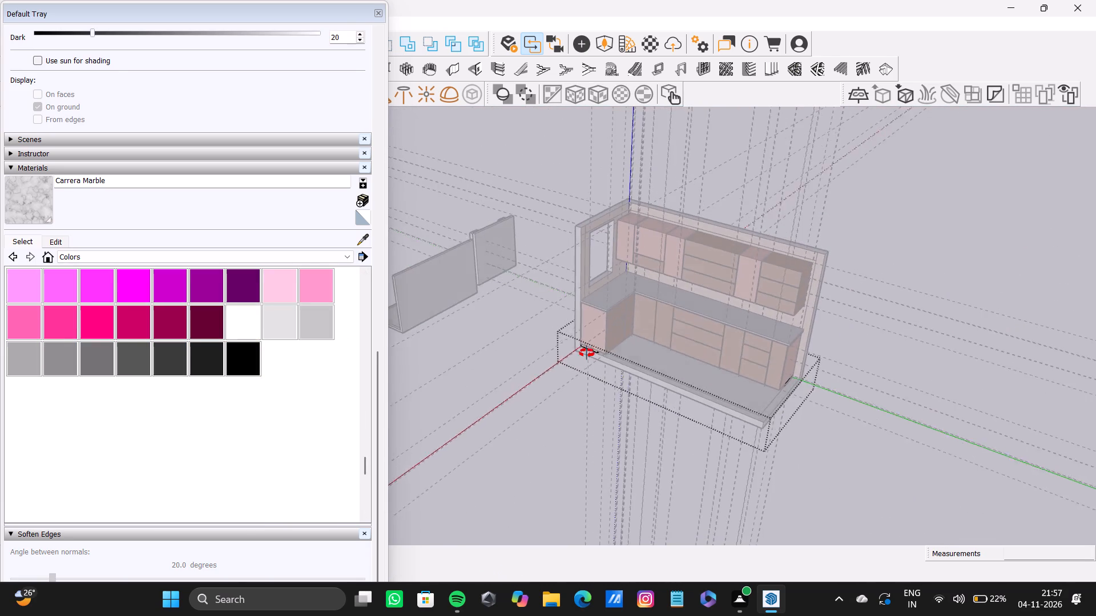
pyautogui.moveTo(587, 353); pyautogui.dragTo(599, 350, button='middle')
pyautogui.press('space')
pyautogui.click(556, 171)
# Sample Color C01 from the window wall and paint the walls' top edge and the window wall's open end with it.
pyautogui.scroll(10, 570, 210)
pyautogui.moveTo(597, 226); pyautogui.dragTo(494, 278, button='middle')
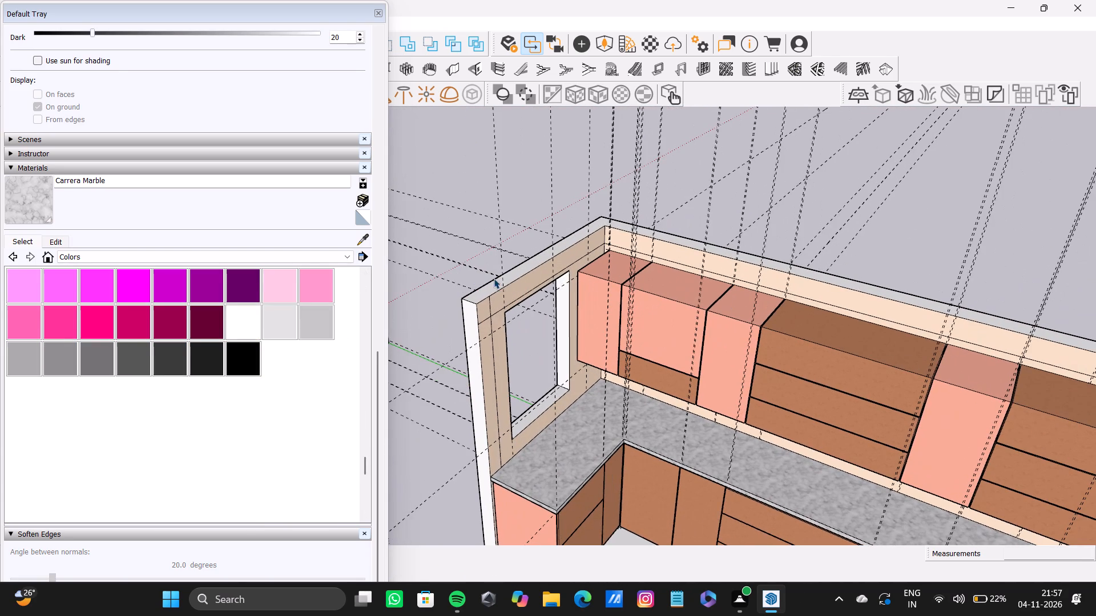
pyautogui.keyDown('shift'); pyautogui.scroll(4, 253, 277); pyautogui.keyUp('shift')
pyautogui.keyDown('shift'); pyautogui.click(358, 240); pyautogui.keyUp('shift')
pyautogui.keyDown('shift'); pyautogui.click(486, 325); pyautogui.keyUp('shift')
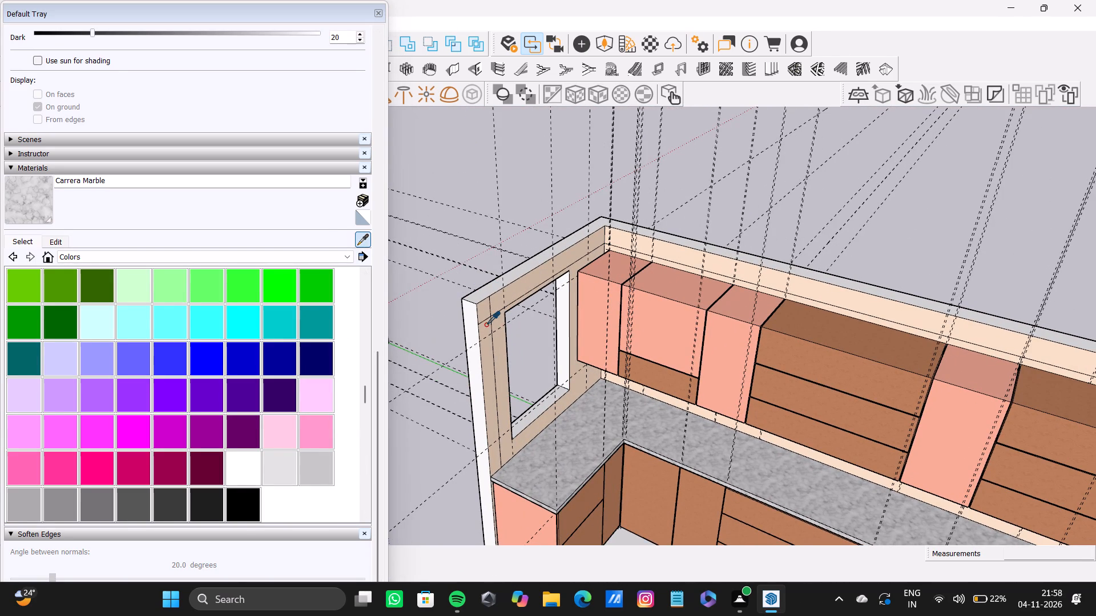
pyautogui.click(483, 301)
pyautogui.click(477, 299)
pyautogui.click(473, 314)
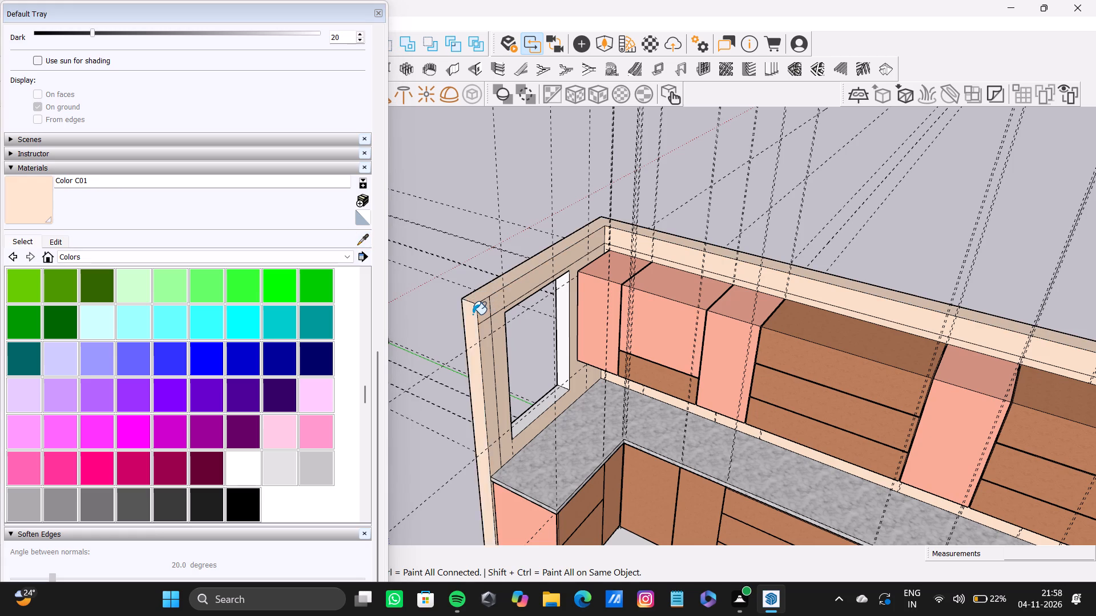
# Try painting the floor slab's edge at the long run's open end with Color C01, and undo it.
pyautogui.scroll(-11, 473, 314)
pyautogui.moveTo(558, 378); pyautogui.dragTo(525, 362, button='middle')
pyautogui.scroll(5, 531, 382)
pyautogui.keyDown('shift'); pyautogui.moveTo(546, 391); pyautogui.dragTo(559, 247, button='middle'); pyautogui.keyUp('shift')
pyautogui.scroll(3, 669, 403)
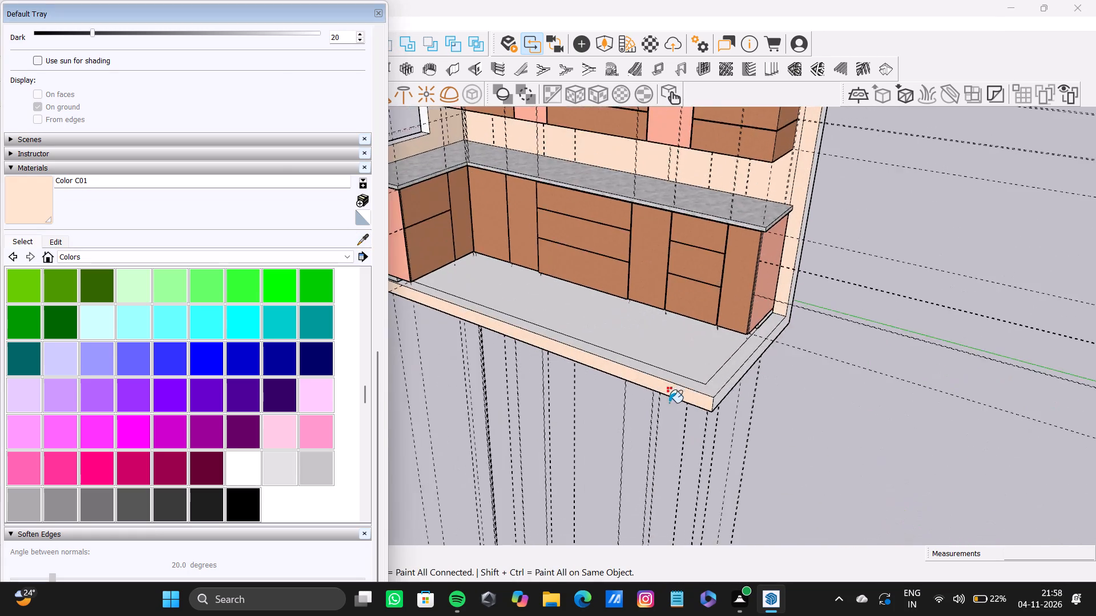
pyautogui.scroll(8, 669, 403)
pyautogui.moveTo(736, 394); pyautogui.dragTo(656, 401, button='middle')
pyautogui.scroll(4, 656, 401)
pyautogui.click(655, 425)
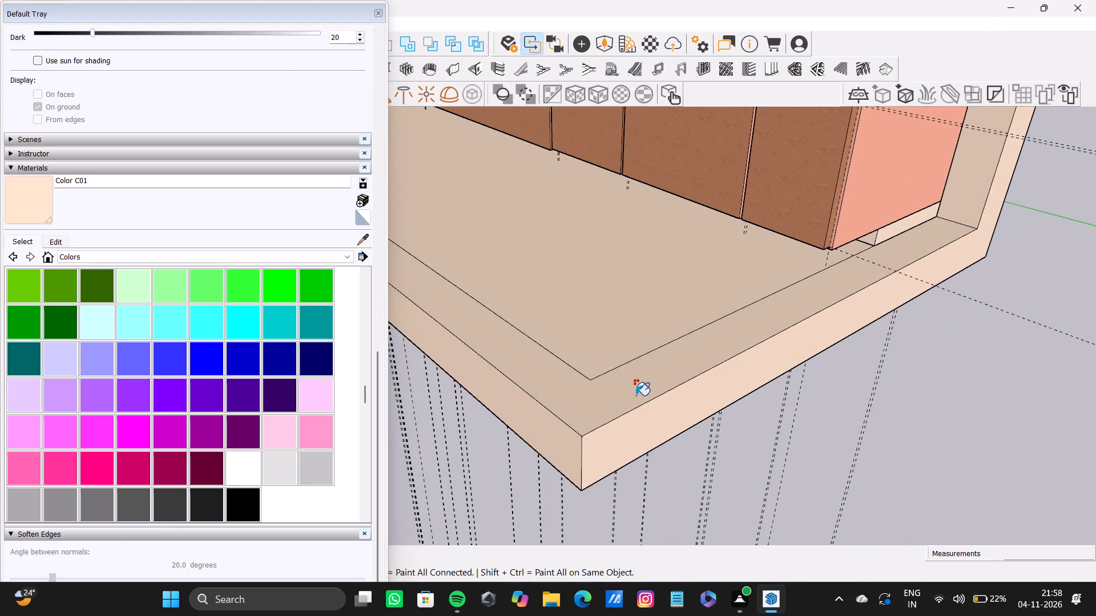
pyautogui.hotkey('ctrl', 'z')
# Sample Carrera Marble from the countertop edge at the open end of the long cabinet run.
pyautogui.scroll(-6, 618, 376)
pyautogui.keyDown('shift'); pyautogui.moveTo(615, 379); pyautogui.dragTo(753, 488, button='middle'); pyautogui.keyUp('shift')
pyautogui.scroll(-5, 764, 419)
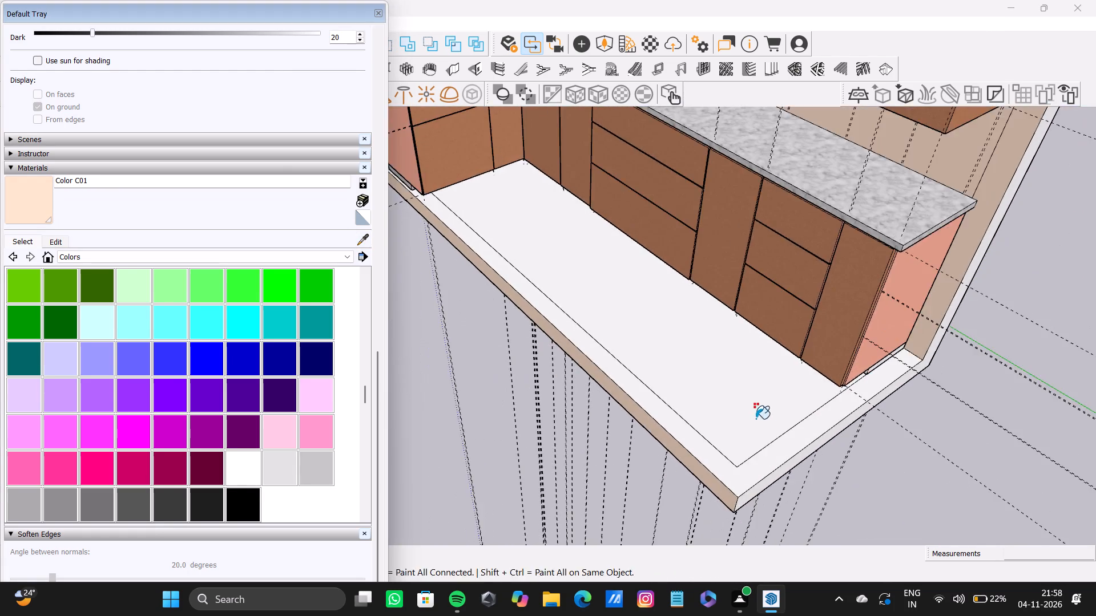
pyautogui.keyDown('shift'); pyautogui.moveTo(739, 391); pyautogui.dragTo(777, 335, button='middle'); pyautogui.keyUp('shift')
pyautogui.scroll(2, 776, 334)
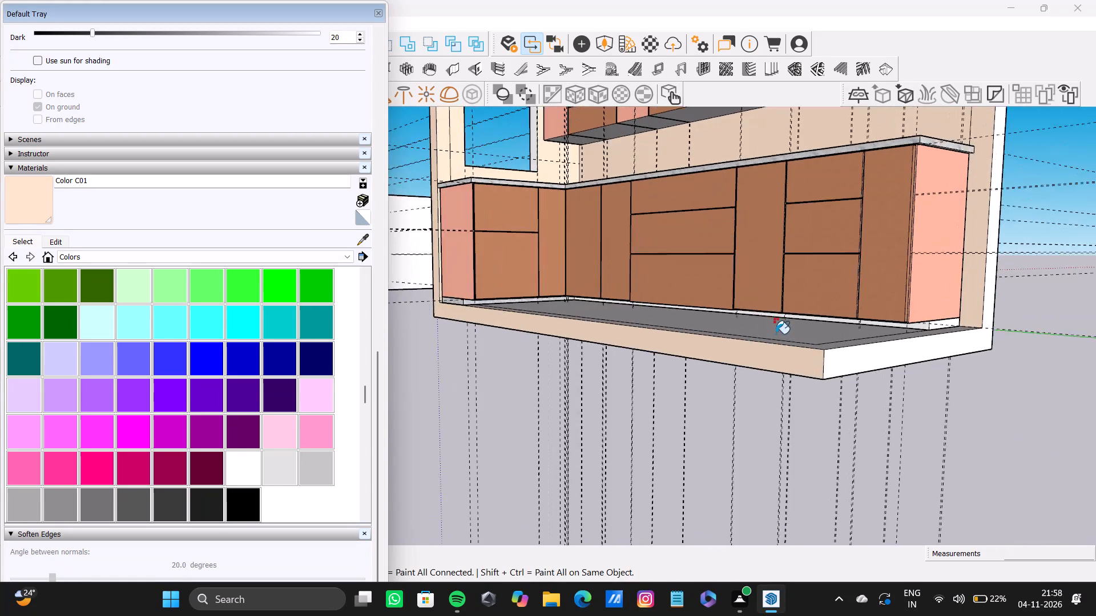
pyautogui.scroll(9, 776, 334)
pyautogui.moveTo(886, 333); pyautogui.dragTo(802, 320, button='middle')
pyautogui.press('space')
pyautogui.scroll(-8, 800, 303)
pyautogui.keyDown('shift'); pyautogui.moveTo(793, 307); pyautogui.dragTo(710, 458, button='middle'); pyautogui.keyUp('shift')
pyautogui.keyDown('shift'); pyautogui.scroll(-1, 710, 458); pyautogui.keyUp('shift')
pyautogui.scroll(8, 791, 358)
pyautogui.click(363, 241)
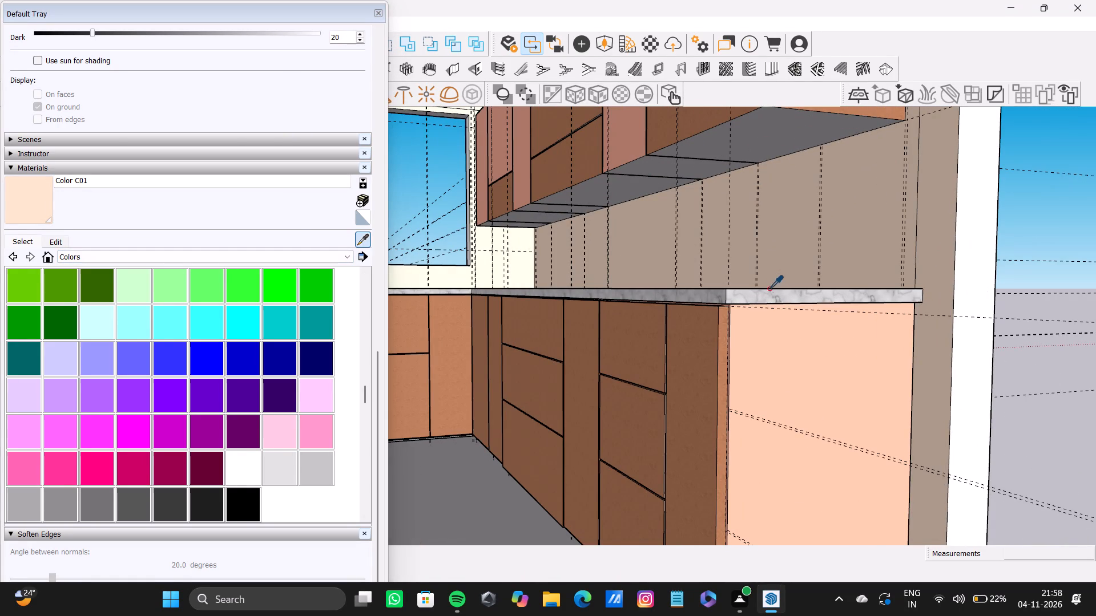
pyautogui.click(772, 290)
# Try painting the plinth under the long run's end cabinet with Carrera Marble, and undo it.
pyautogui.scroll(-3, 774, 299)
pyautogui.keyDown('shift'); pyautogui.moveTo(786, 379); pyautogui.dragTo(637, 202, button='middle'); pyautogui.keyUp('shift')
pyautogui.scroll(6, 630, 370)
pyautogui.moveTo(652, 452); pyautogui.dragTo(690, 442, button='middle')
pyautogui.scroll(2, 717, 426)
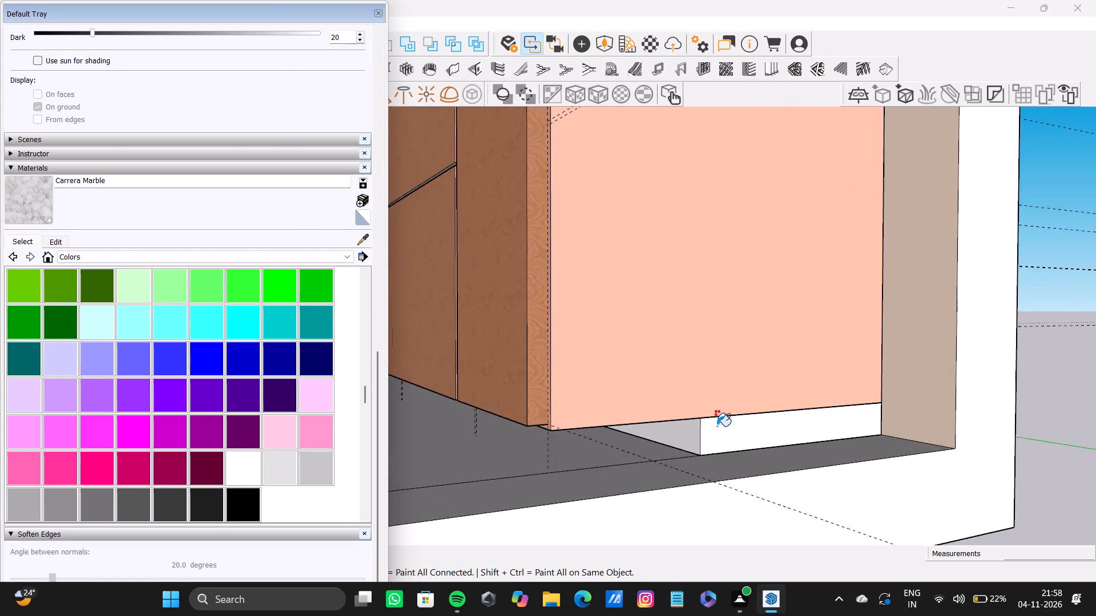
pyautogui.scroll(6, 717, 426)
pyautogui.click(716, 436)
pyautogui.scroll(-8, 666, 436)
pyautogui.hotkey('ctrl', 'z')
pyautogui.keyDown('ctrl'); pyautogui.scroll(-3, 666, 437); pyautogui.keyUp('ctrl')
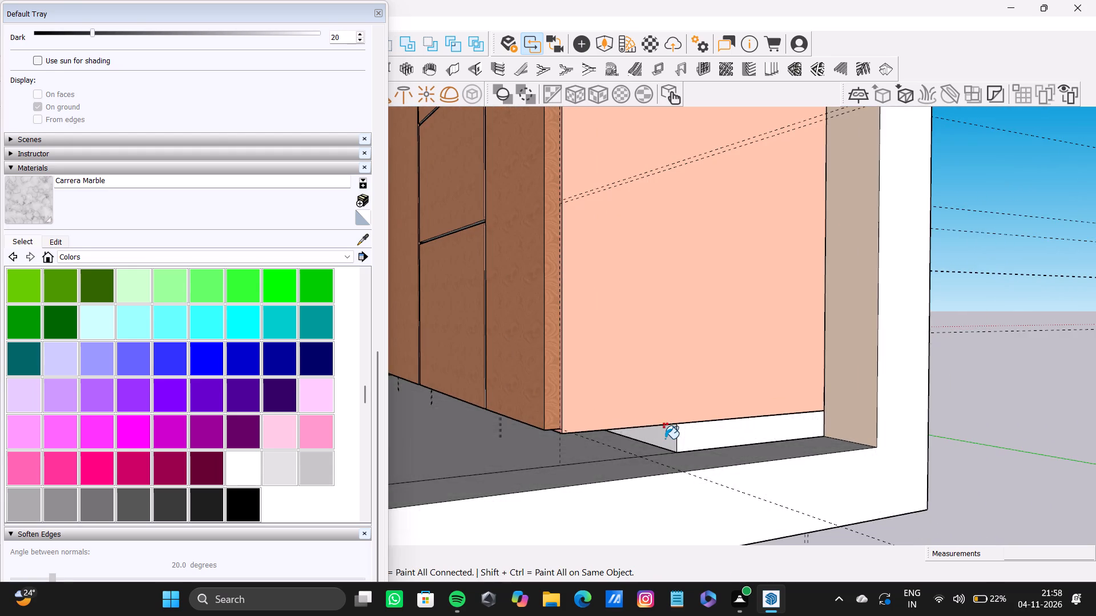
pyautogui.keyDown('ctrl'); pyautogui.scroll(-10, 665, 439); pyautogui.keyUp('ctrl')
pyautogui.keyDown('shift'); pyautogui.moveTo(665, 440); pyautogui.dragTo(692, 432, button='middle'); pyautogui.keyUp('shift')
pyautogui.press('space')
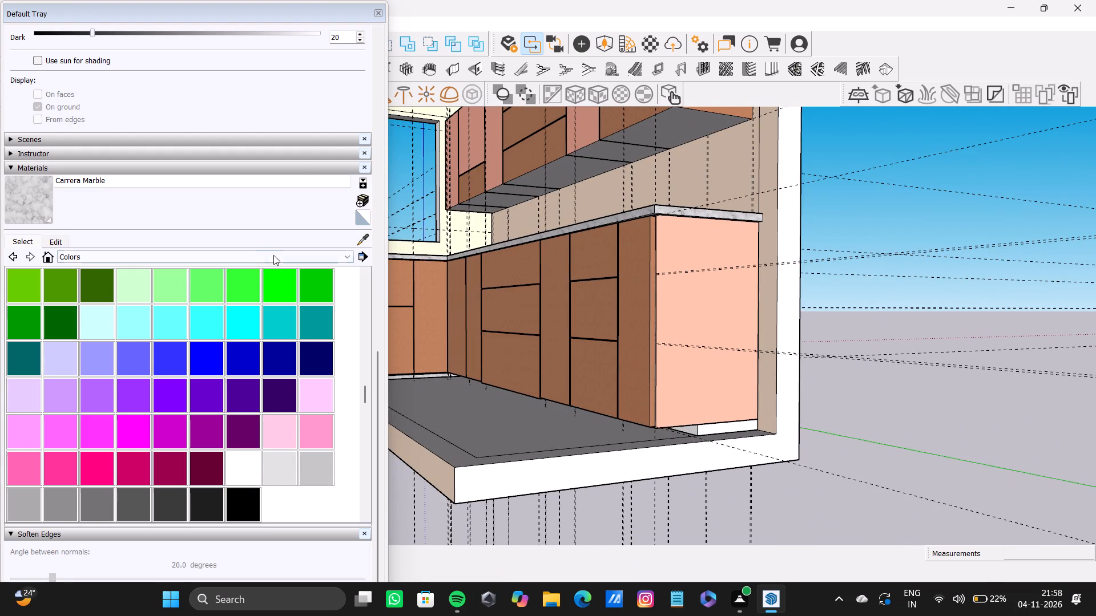
# Draw a line about 1' 4 3/8" long from the long wall's inner bottom corner down the end face to the slab's lower edge.
pyautogui.moveTo(225, 15); pyautogui.dragTo(582, 184)
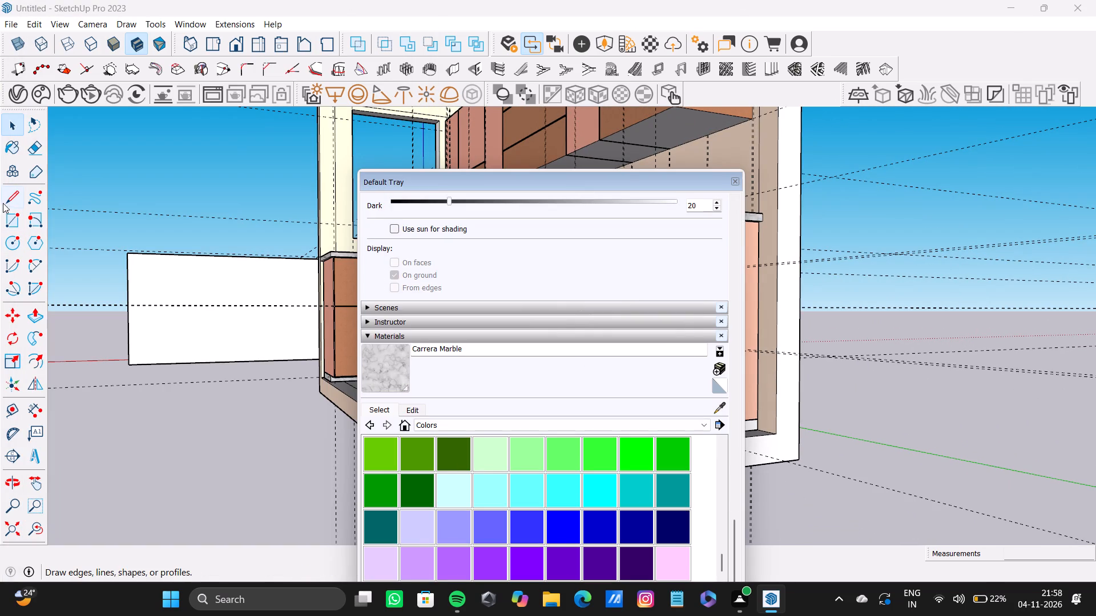
pyautogui.click(7, 200)
pyautogui.moveTo(559, 187); pyautogui.dragTo(201, 153)
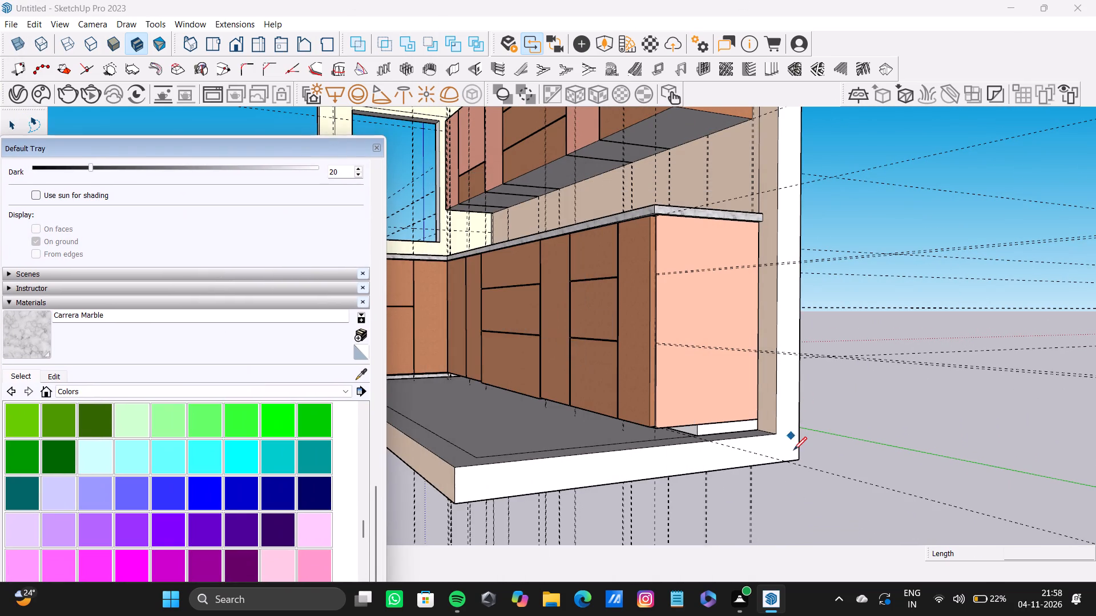
pyautogui.scroll(6, 793, 450)
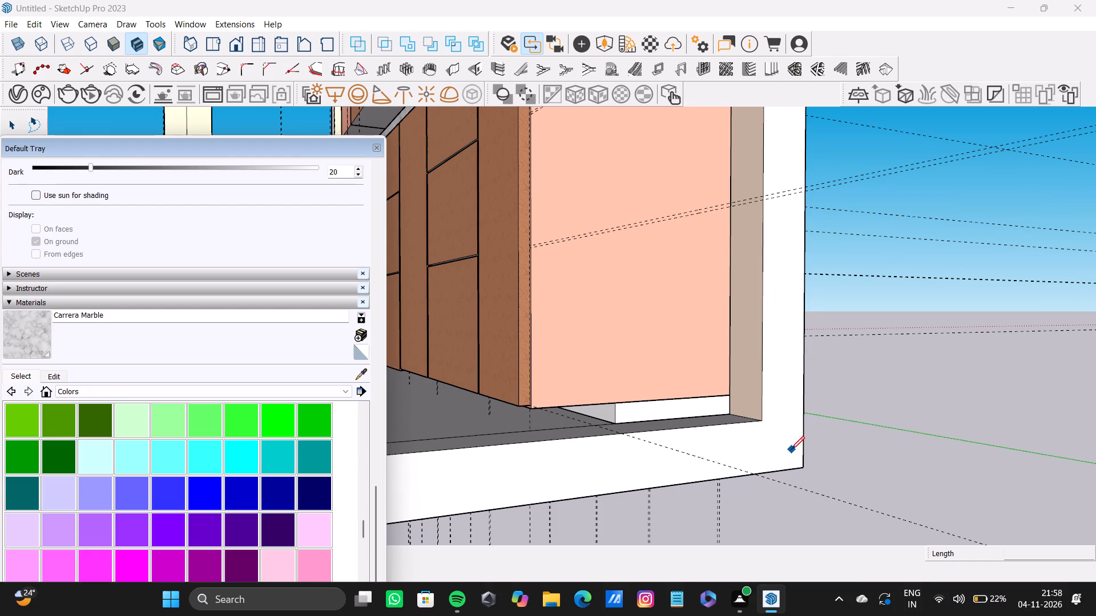
pyautogui.scroll(6, 791, 449)
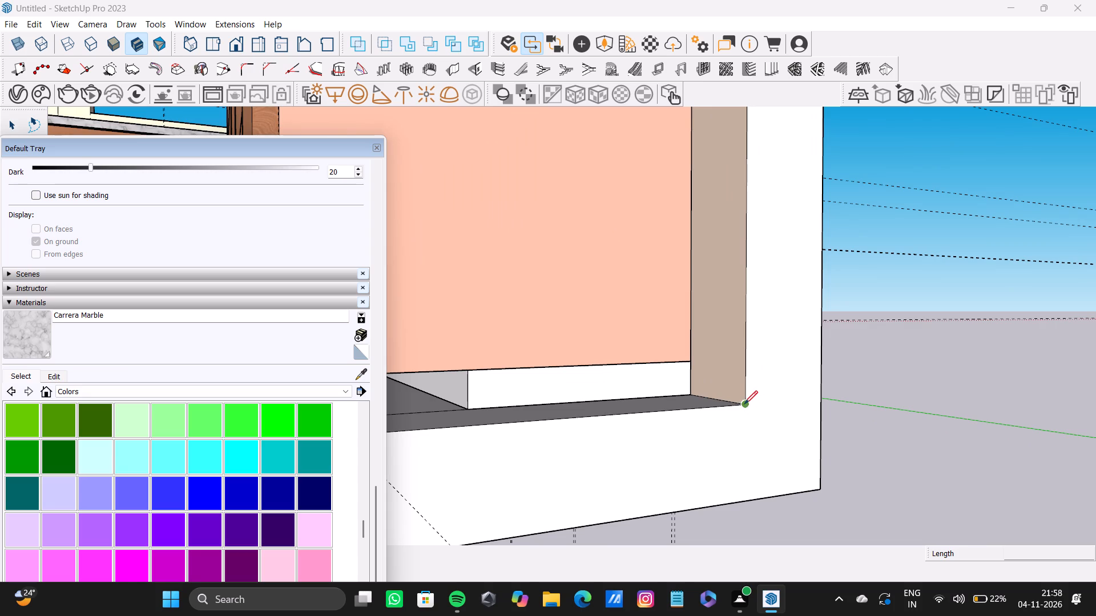
pyautogui.click(744, 404)
pyautogui.click(750, 499)
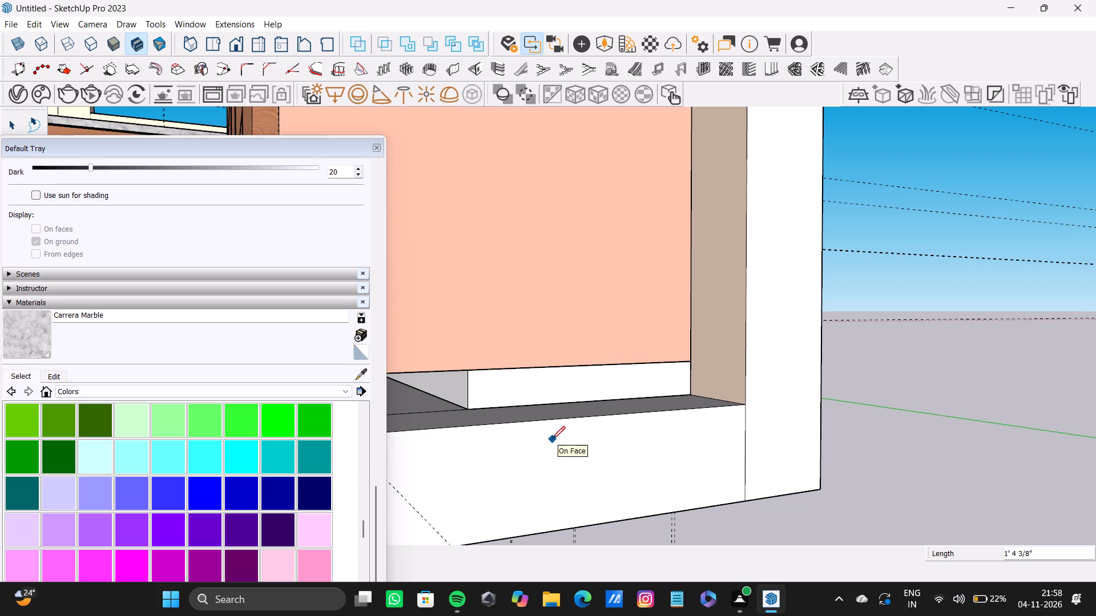
pyautogui.press('space')
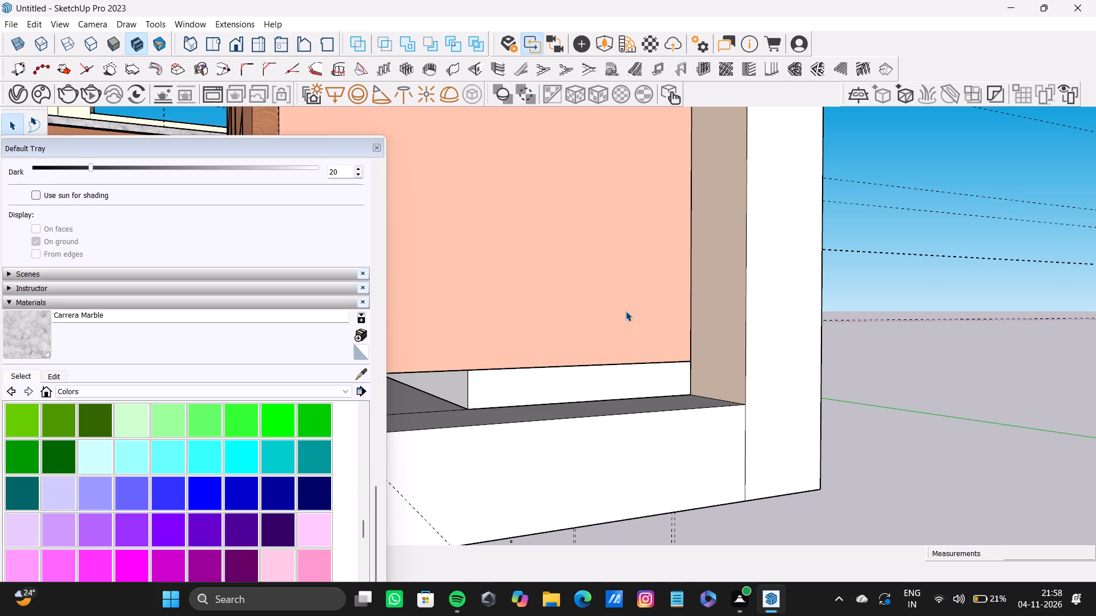
# Paint the exposed side of the plinth under the long run's end cabinet with Carrera Marble.
pyautogui.click(0, 329)
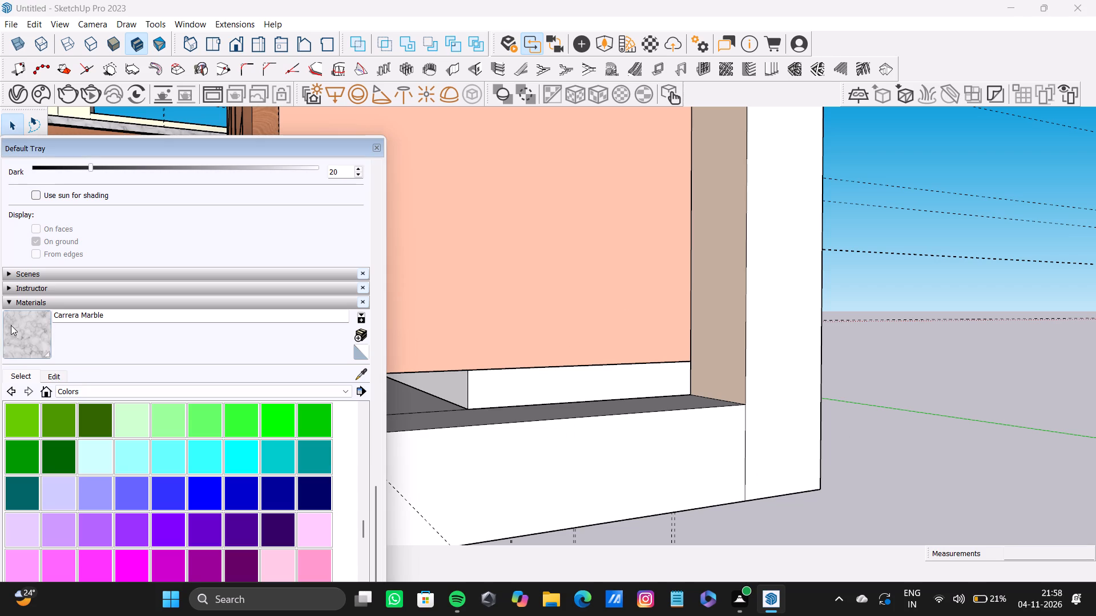
pyautogui.click(17, 321)
pyautogui.scroll(6, 577, 382)
pyautogui.click(577, 382)
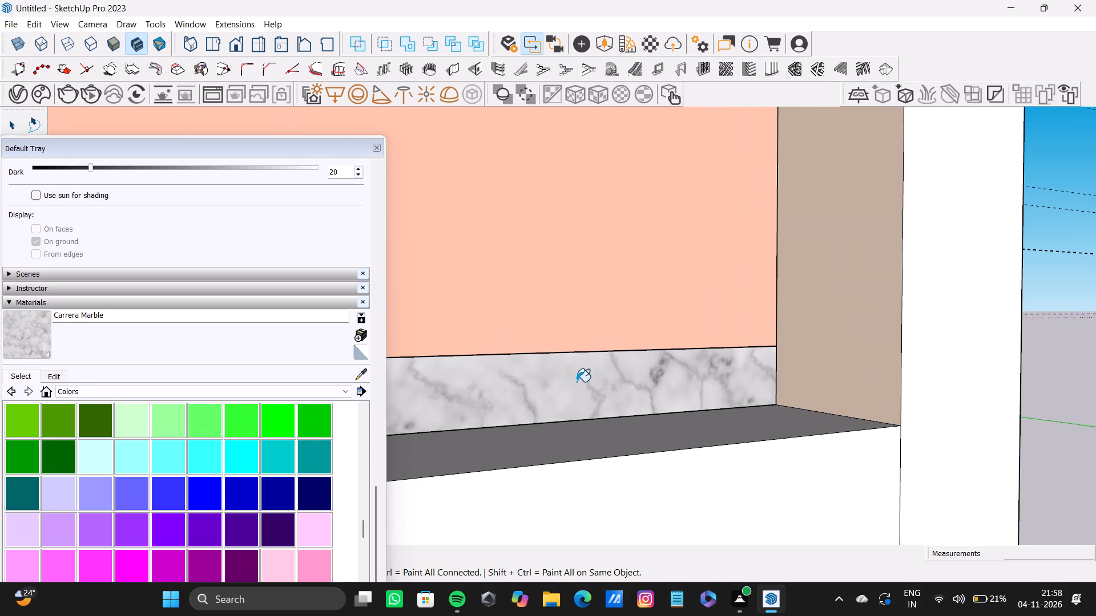
pyautogui.scroll(-12, 577, 382)
pyautogui.scroll(-19, 461, 415)
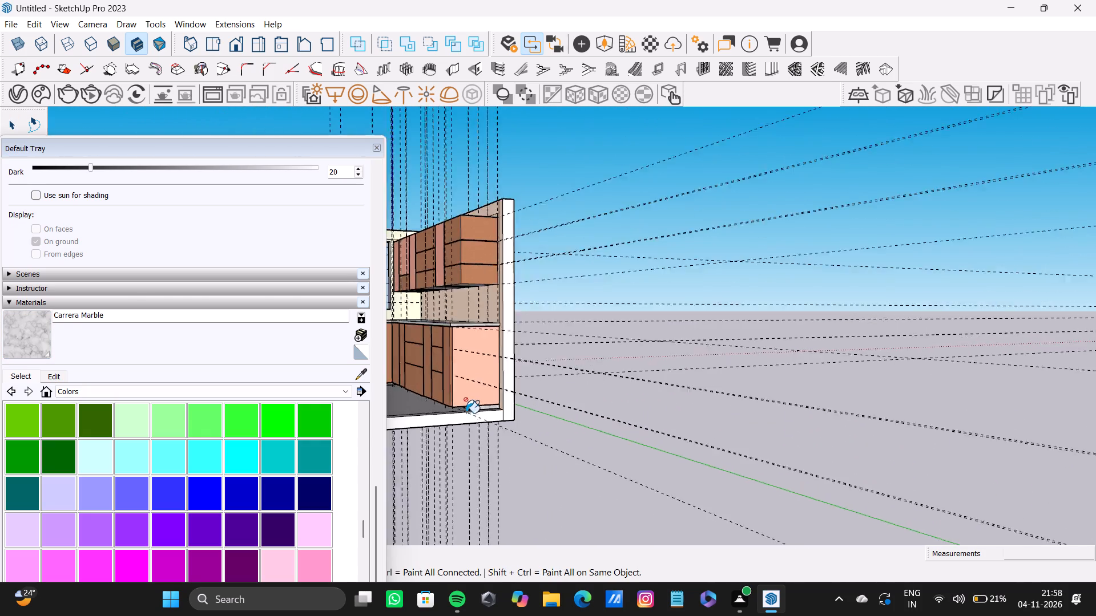
pyautogui.moveTo(499, 405); pyautogui.dragTo(708, 473, button='middle')
pyautogui.scroll(13, 500, 442)
pyautogui.moveTo(560, 451); pyautogui.dragTo(509, 355, button='middle')
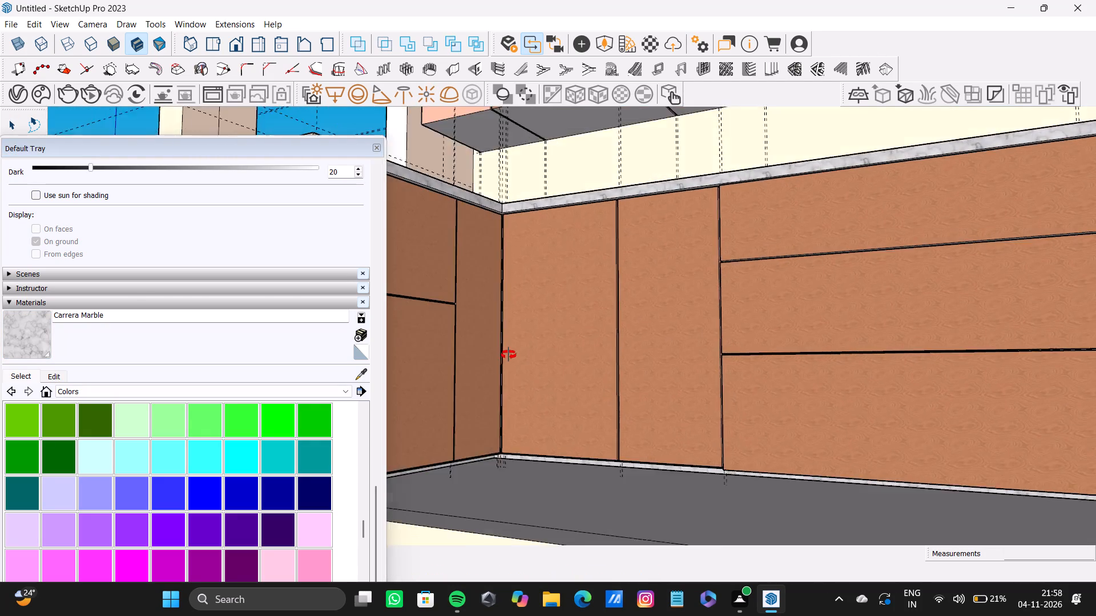
# Sample Wood Veneer 02 from a long-run drawer front and paint the vertical gap strip between the top drawer and the end base cabinet.
pyautogui.moveTo(509, 355); pyautogui.dragTo(476, 351, button='middle')
pyautogui.scroll(4, 538, 413)
pyautogui.scroll(-9, 485, 420)
pyautogui.moveTo(500, 401); pyautogui.dragTo(806, 565, button='middle')
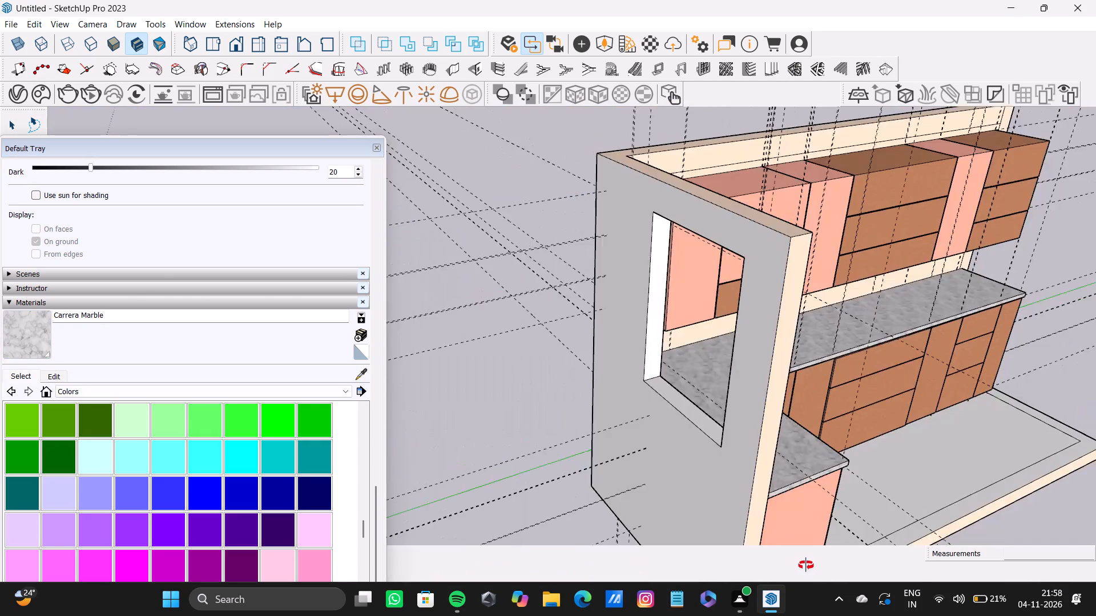
pyautogui.moveTo(806, 565); pyautogui.dragTo(370, 465, button='middle')
pyautogui.scroll(4, 786, 462)
pyautogui.scroll(-4, 686, 457)
pyautogui.scroll(2, 602, 424)
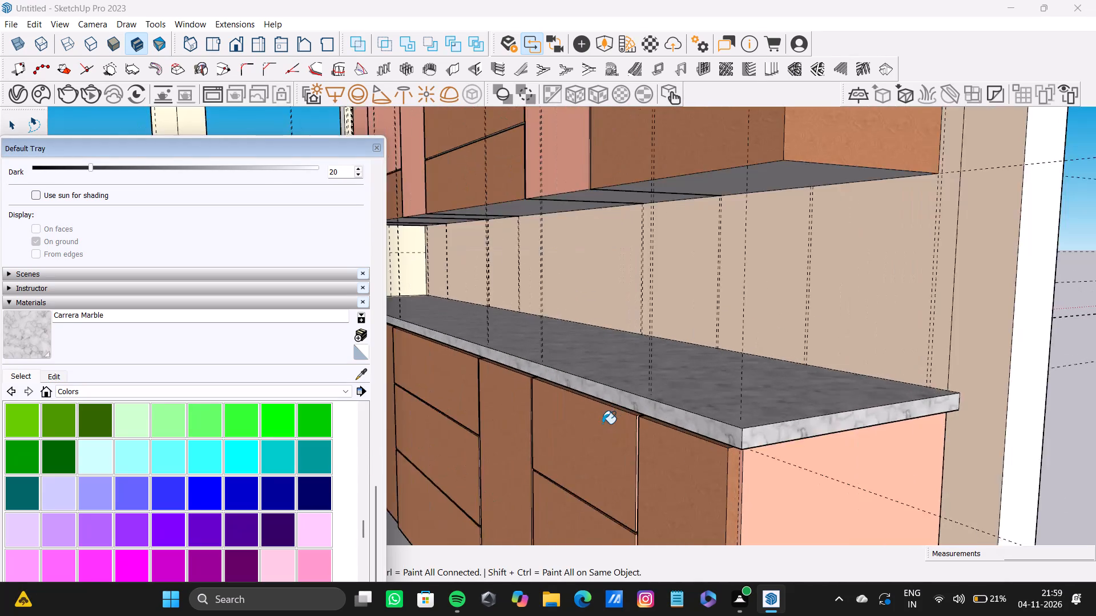
pyautogui.scroll(15, 602, 424)
pyautogui.scroll(-9, 682, 424)
pyautogui.moveTo(682, 424); pyautogui.dragTo(759, 397, button='middle')
pyautogui.scroll(6, 735, 403)
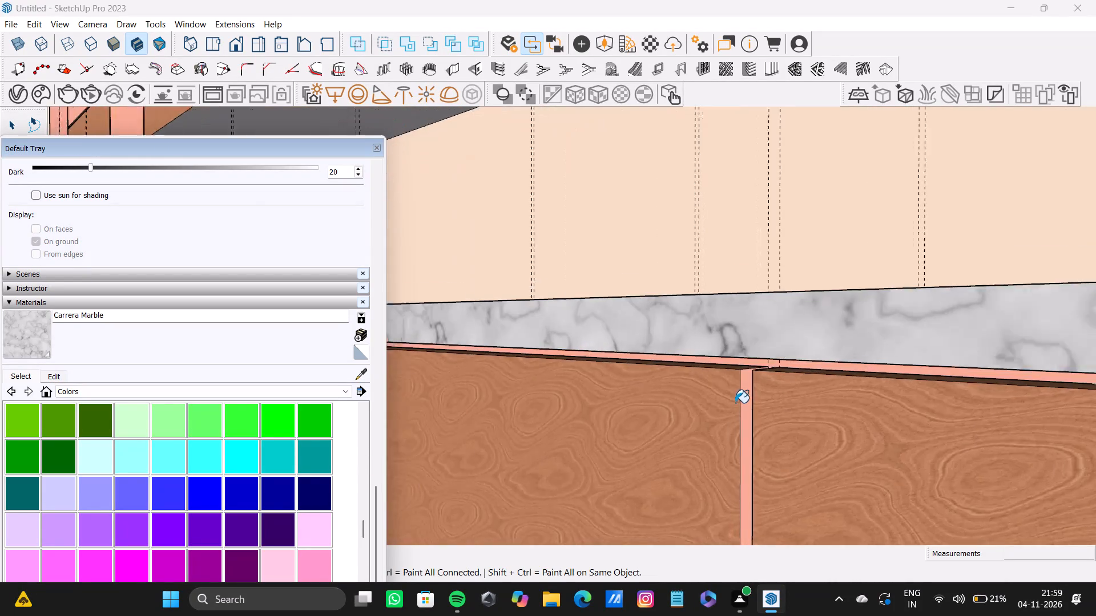
pyautogui.scroll(10, 735, 403)
pyautogui.click(359, 374)
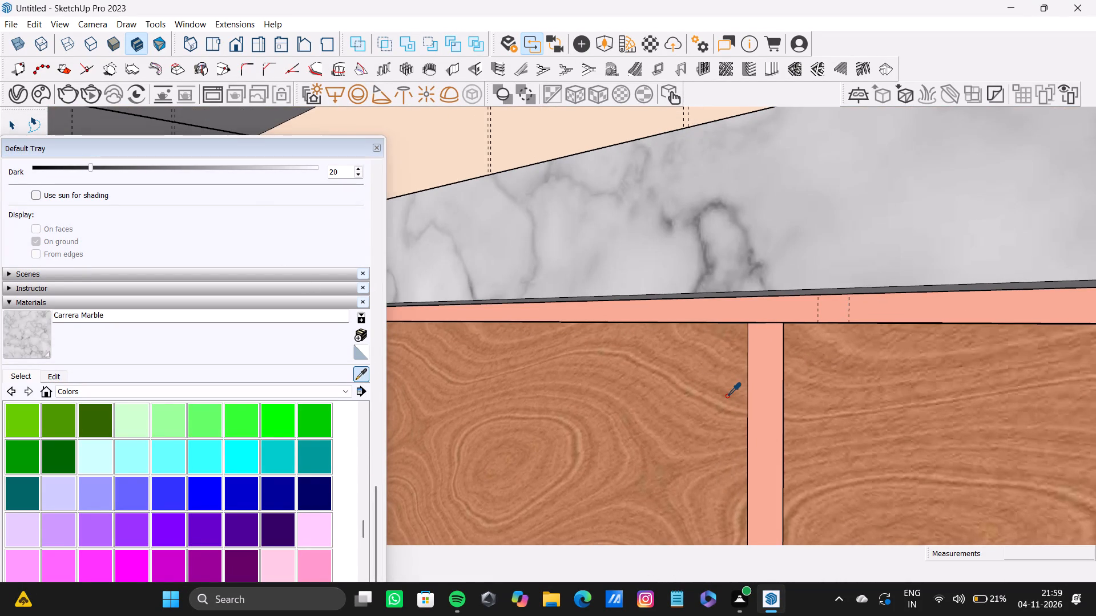
pyautogui.click(727, 396)
pyautogui.click(761, 384)
pyautogui.scroll(-20, 722, 387)
pyautogui.scroll(-4, 722, 387)
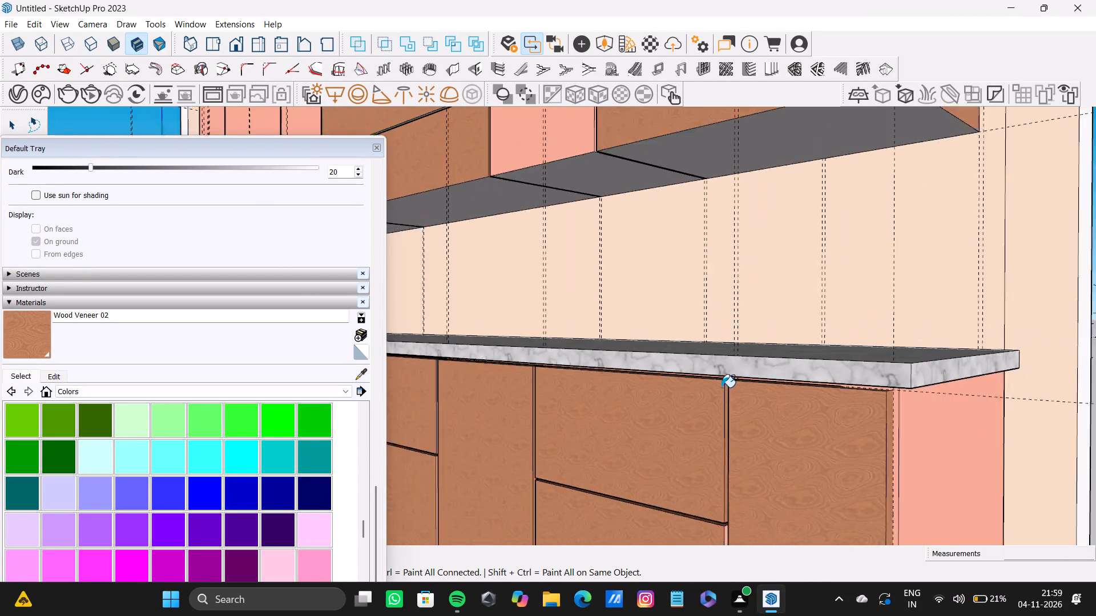
# Sample Wood Veneer 02 again and paint the gap strip beside the lower drawer, next to the end base cabinet.
pyautogui.scroll(-1, 722, 387)
pyautogui.scroll(5, 809, 407)
pyautogui.scroll(-9, 806, 409)
pyautogui.scroll(15, 662, 520)
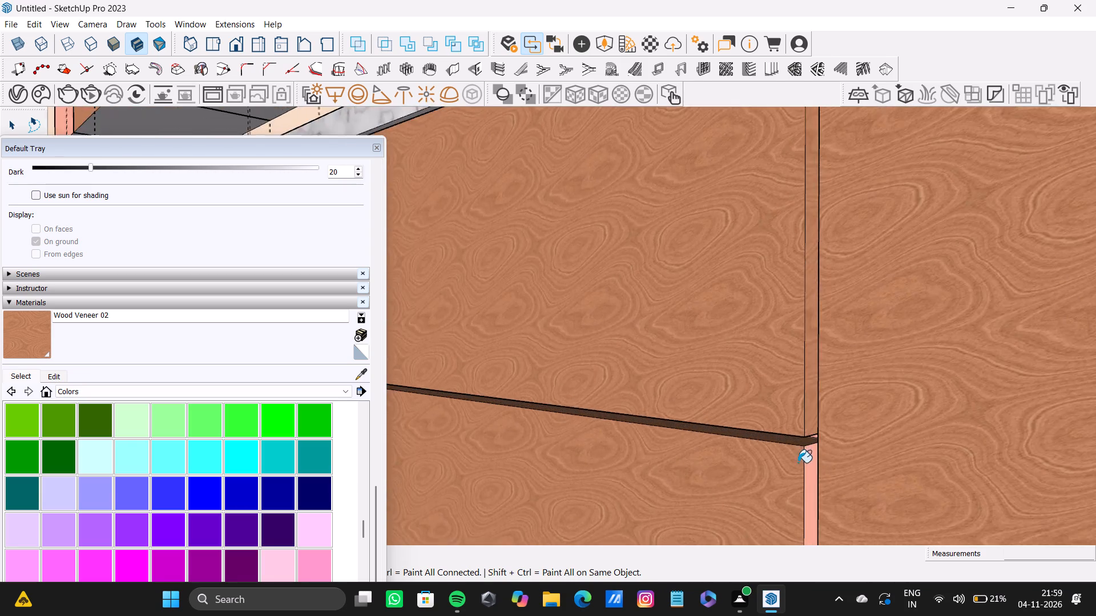
pyautogui.scroll(8, 798, 463)
pyautogui.click(361, 373)
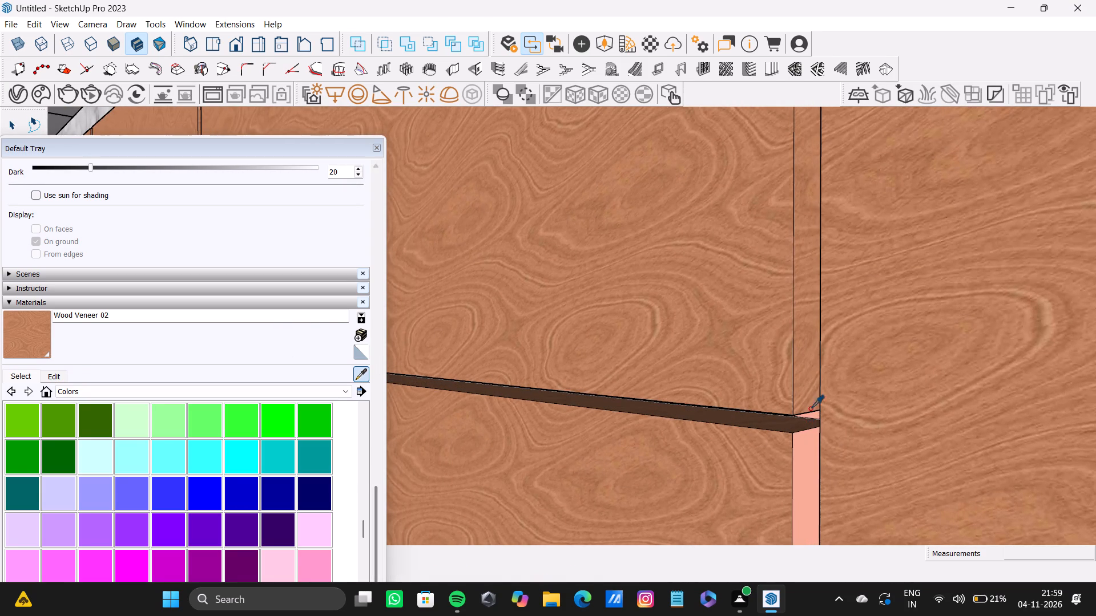
pyautogui.click(807, 385)
pyautogui.click(802, 478)
pyautogui.scroll(-13, 797, 475)
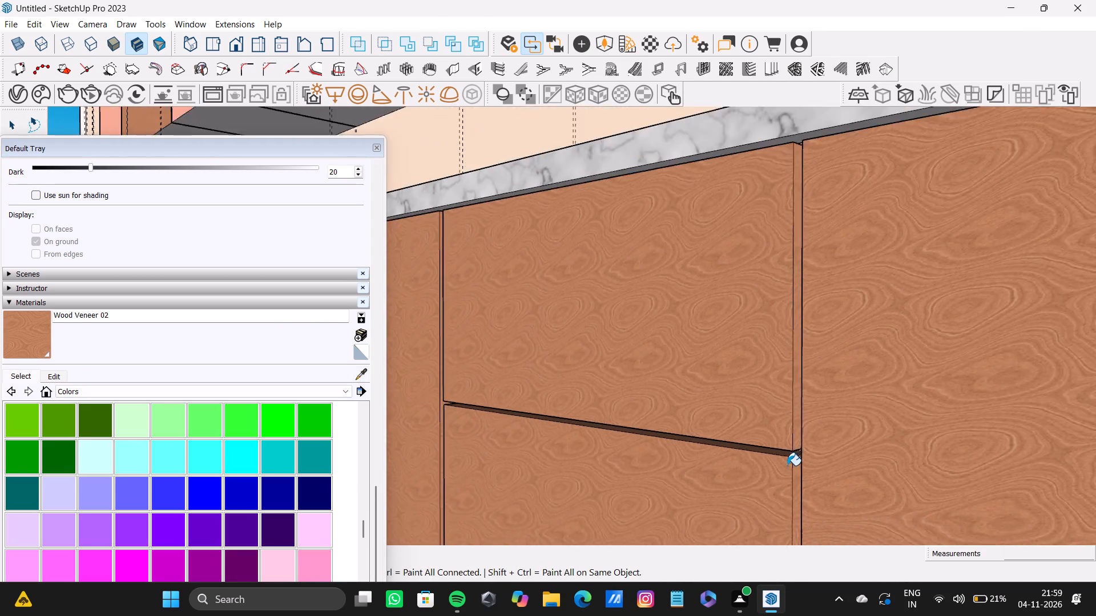
# Paint the undersides of the two three-drawer wall cabinets on the long wall with Wood Veneer 02.
pyautogui.scroll(-12, 787, 465)
pyautogui.moveTo(780, 460); pyautogui.dragTo(849, 447, button='middle')
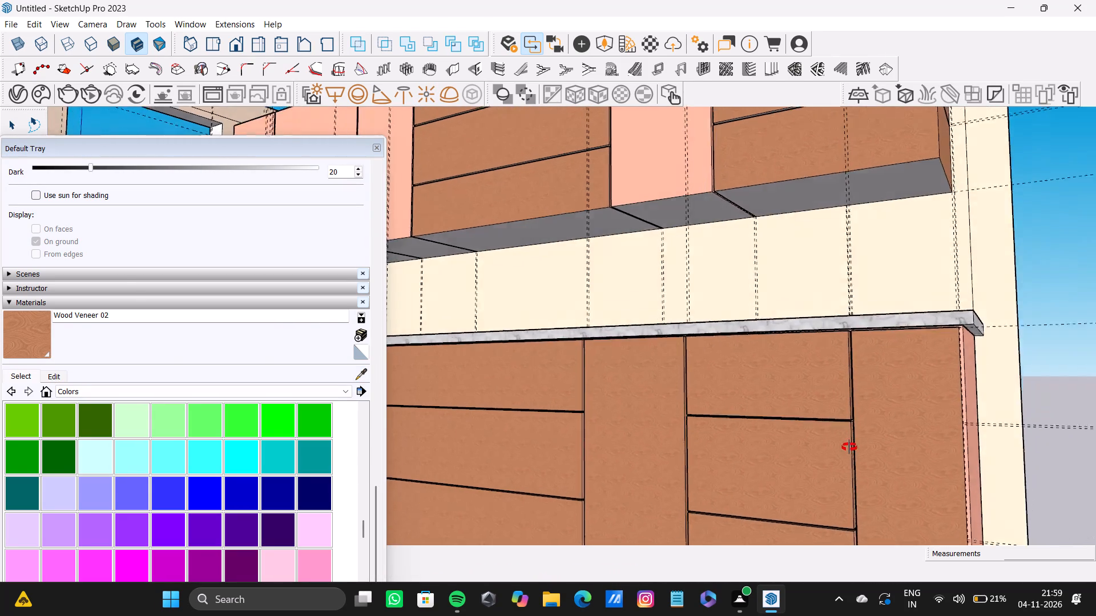
pyautogui.moveTo(849, 447); pyautogui.dragTo(901, 412, button='middle')
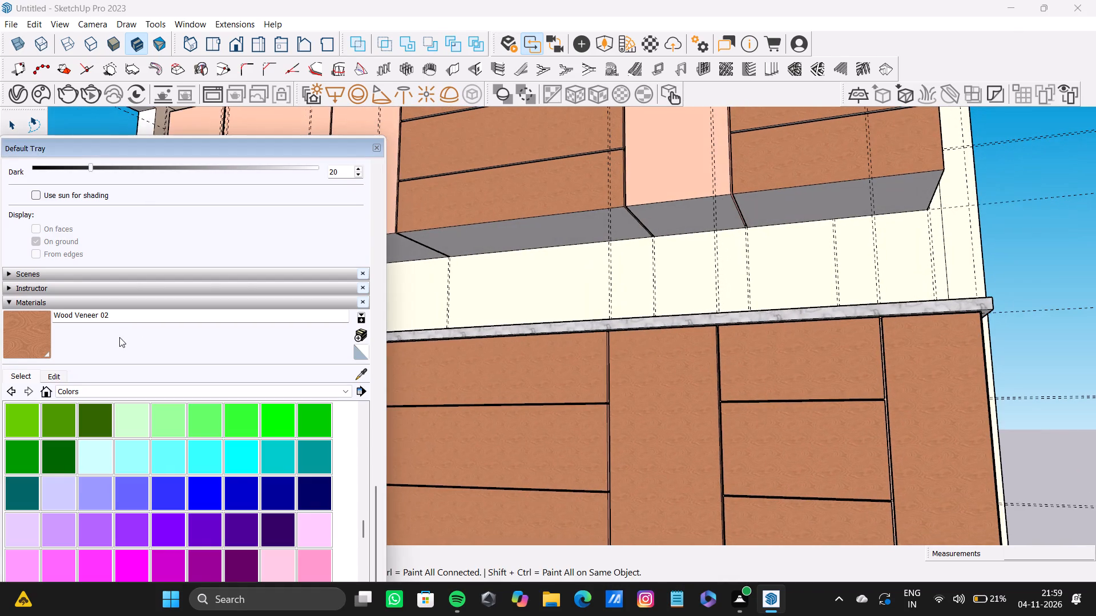
pyautogui.click(12, 325)
pyautogui.scroll(7, 857, 235)
pyautogui.click(786, 179)
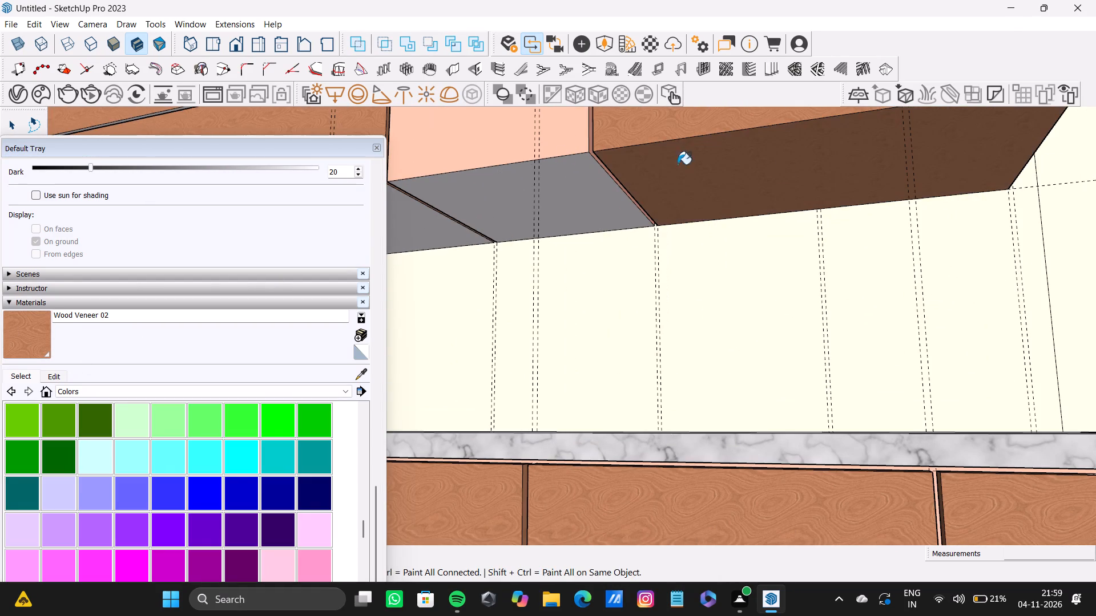
pyautogui.click(396, 217)
pyautogui.scroll(-6, 444, 217)
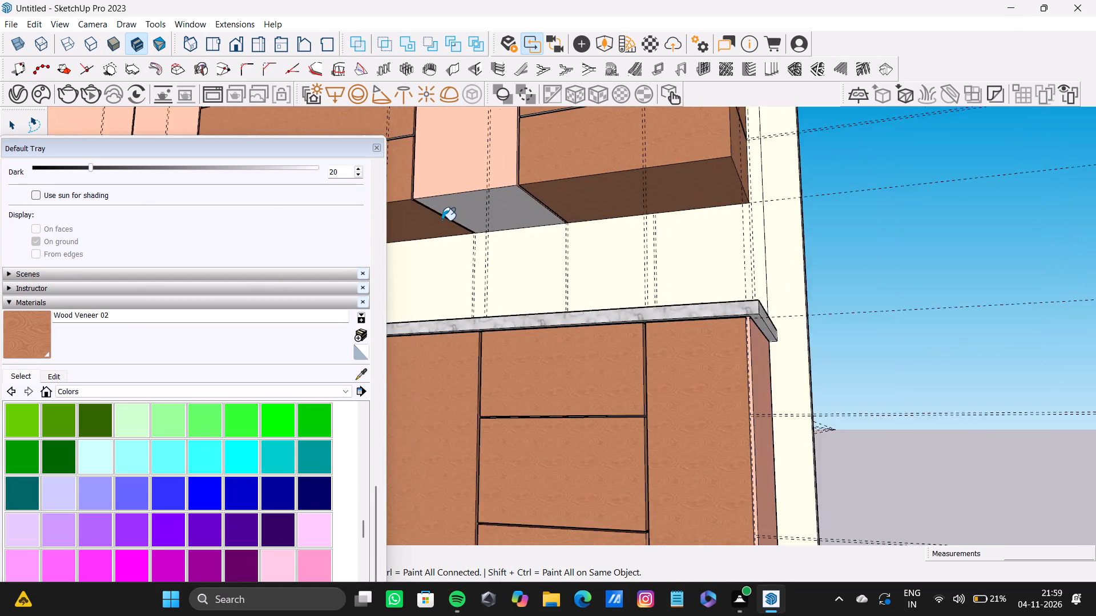
pyautogui.scroll(-5, 442, 220)
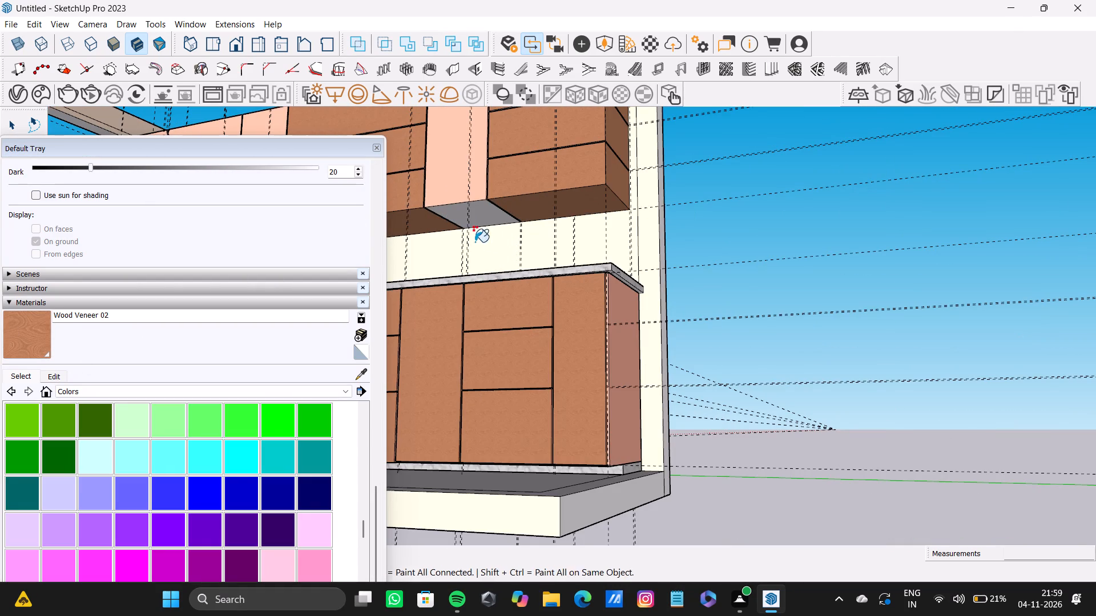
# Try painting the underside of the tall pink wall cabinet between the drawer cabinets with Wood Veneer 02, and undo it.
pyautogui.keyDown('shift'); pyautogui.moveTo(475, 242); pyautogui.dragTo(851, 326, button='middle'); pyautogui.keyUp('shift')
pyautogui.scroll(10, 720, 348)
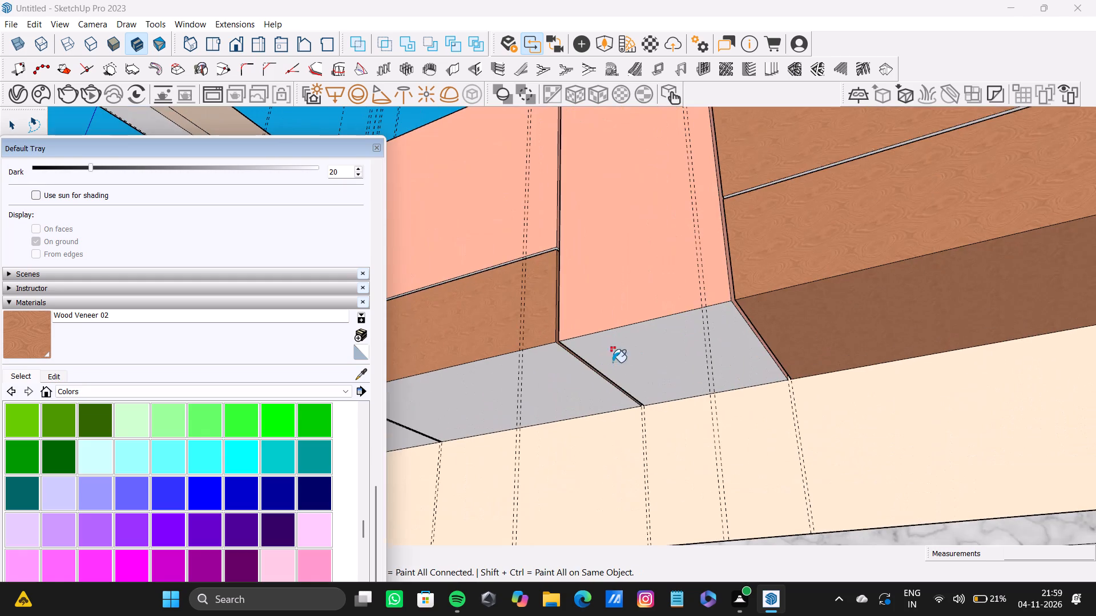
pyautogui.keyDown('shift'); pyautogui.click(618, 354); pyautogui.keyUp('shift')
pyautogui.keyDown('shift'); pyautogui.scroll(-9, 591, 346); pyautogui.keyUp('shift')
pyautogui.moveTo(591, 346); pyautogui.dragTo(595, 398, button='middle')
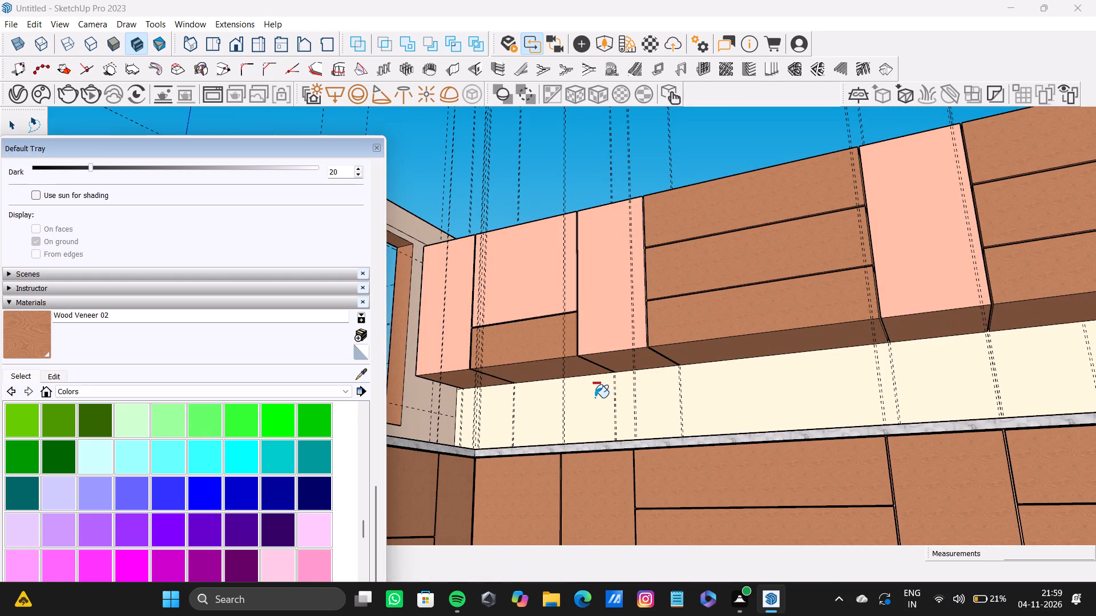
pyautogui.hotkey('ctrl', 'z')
# Select the horizontal gap faces between the wall cabinets' stacked fronts and paint them all with Wood Veneer 02.
pyautogui.keyDown('shift'); pyautogui.moveTo(551, 335); pyautogui.dragTo(569, 380, button='middle'); pyautogui.keyUp('shift')
pyautogui.scroll(16, 572, 380)
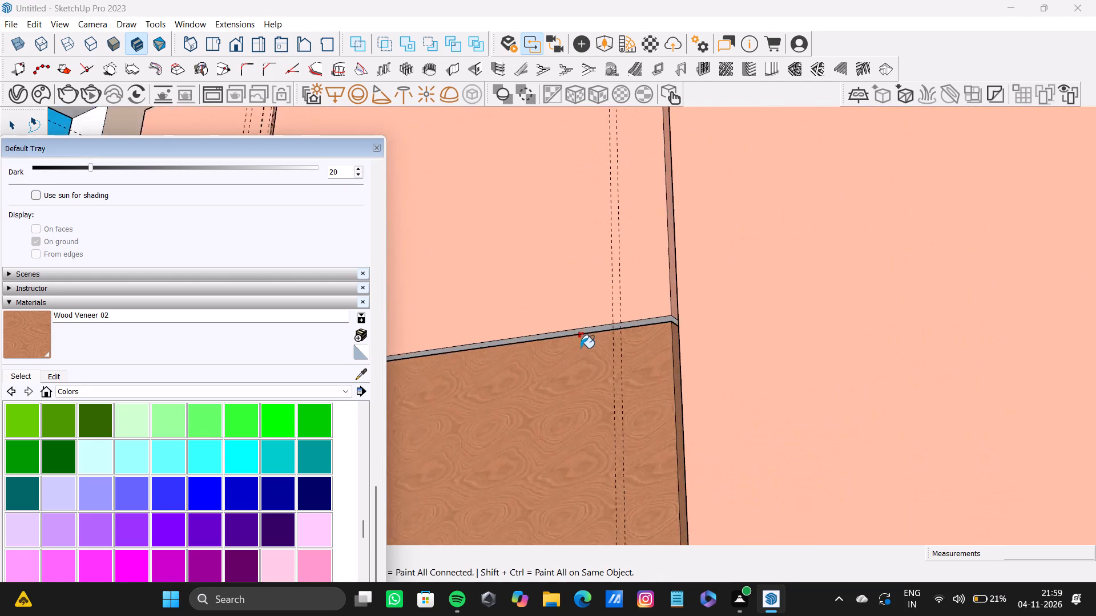
pyautogui.scroll(2, 581, 348)
pyautogui.press('space')
pyautogui.scroll(6, 598, 335)
pyautogui.keyDown('shift'); pyautogui.click(610, 315); pyautogui.keyUp('shift')
pyautogui.keyDown('shift'); pyautogui.scroll(-8, 615, 313); pyautogui.keyUp('shift')
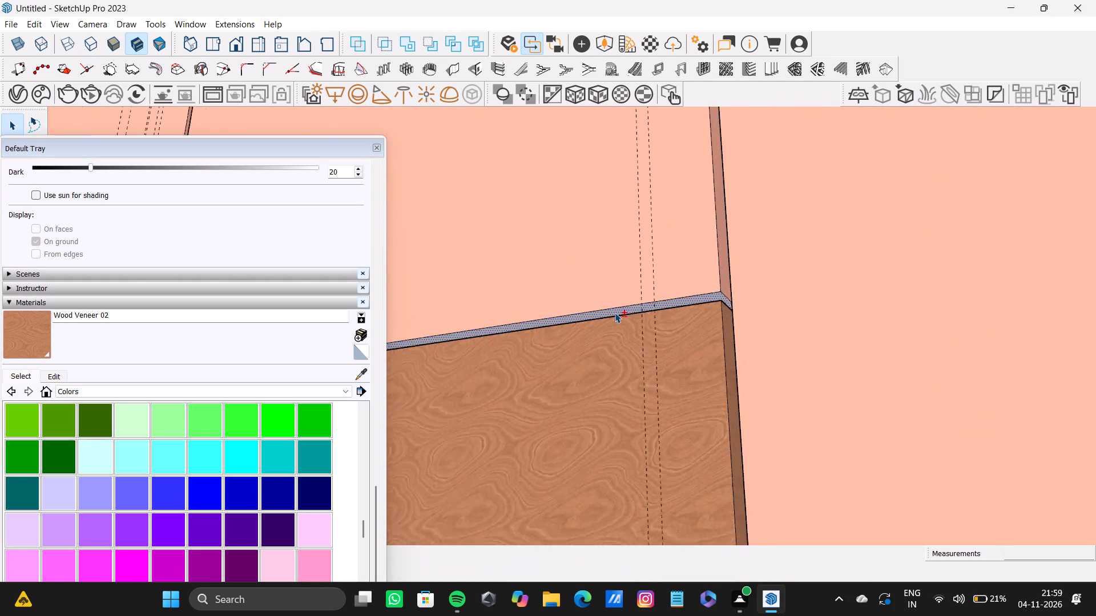
pyautogui.keyDown('shift'); pyautogui.scroll(-7, 615, 313); pyautogui.keyUp('shift')
pyautogui.keyDown('shift'); pyautogui.moveTo(636, 333); pyautogui.dragTo(437, 460, button='middle'); pyautogui.keyUp('shift')
pyautogui.keyDown('shift'); pyautogui.scroll(13, 886, 422); pyautogui.keyUp('shift')
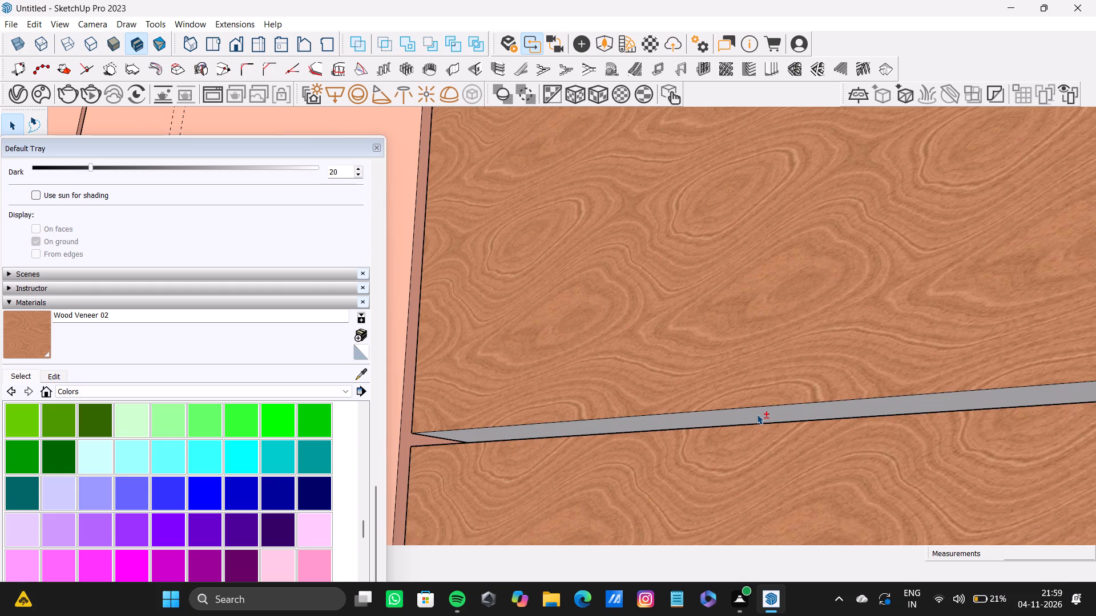
pyautogui.keyDown('shift'); pyautogui.click(757, 414); pyautogui.keyUp('shift')
pyautogui.keyDown('shift'); pyautogui.scroll(-10, 752, 399); pyautogui.keyUp('shift')
pyautogui.keyDown('shift'); pyautogui.moveTo(731, 308); pyautogui.dragTo(700, 514, button='middle'); pyautogui.keyUp('shift')
pyautogui.keyDown('shift'); pyautogui.scroll(9, 710, 404); pyautogui.keyUp('shift')
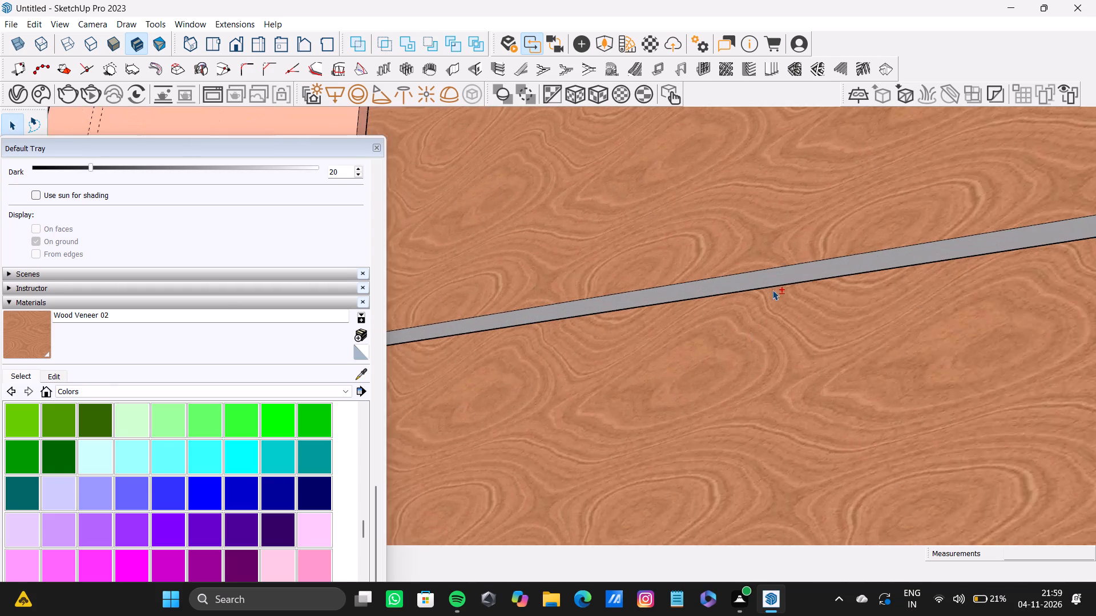
pyautogui.keyDown('shift'); pyautogui.scroll(4, 772, 290); pyautogui.keyUp('shift')
pyautogui.keyDown('shift'); pyautogui.click(773, 274); pyautogui.keyUp('shift')
pyautogui.keyDown('shift'); pyautogui.scroll(-20, 772, 305); pyautogui.keyUp('shift')
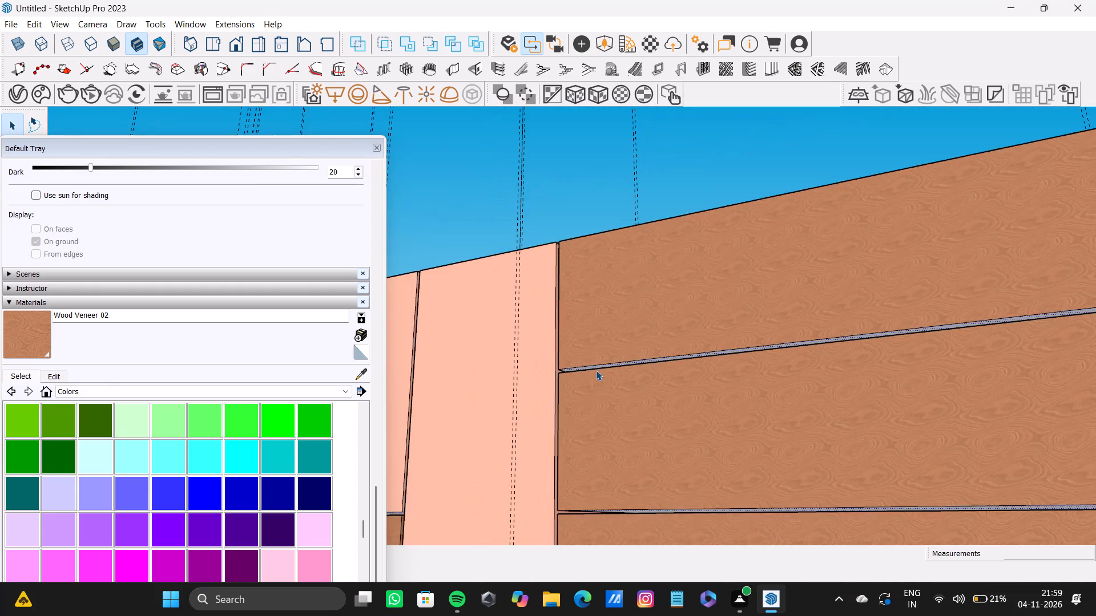
pyautogui.scroll(-11, 599, 366)
pyautogui.keyDown('shift'); pyautogui.moveTo(643, 399); pyautogui.dragTo(440, 407, button='middle'); pyautogui.keyUp('shift')
pyautogui.scroll(13, 751, 388)
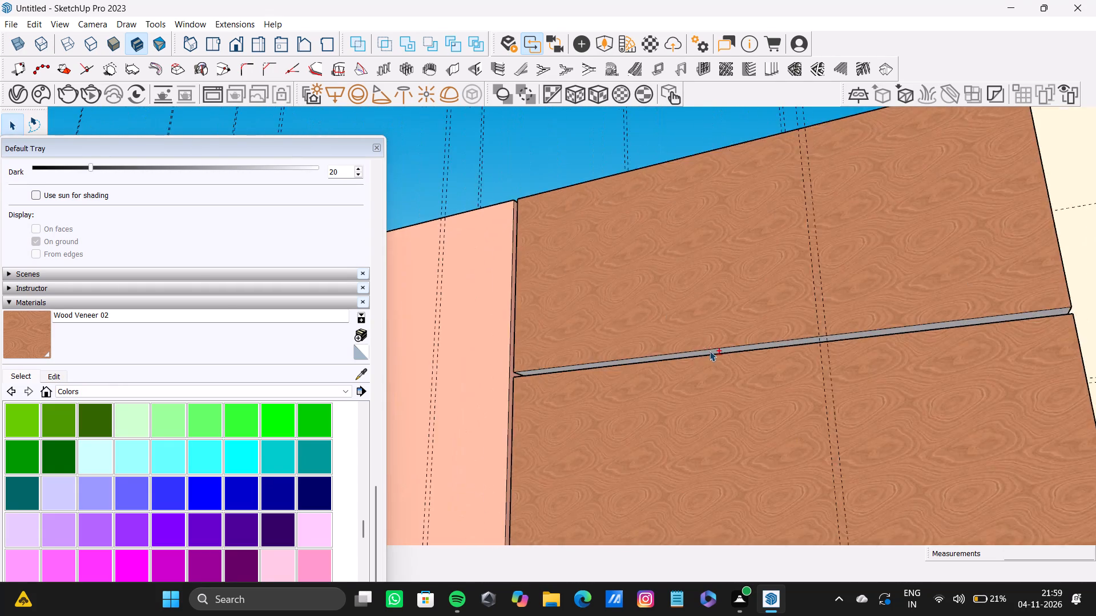
pyautogui.scroll(6, 710, 351)
pyautogui.keyDown('shift'); pyautogui.click(715, 351); pyautogui.keyUp('shift')
pyautogui.keyDown('shift'); pyautogui.scroll(-10, 716, 355); pyautogui.keyUp('shift')
pyautogui.keyDown('shift'); pyautogui.moveTo(710, 399); pyautogui.dragTo(678, 291, button='middle'); pyautogui.keyUp('shift')
pyautogui.keyDown('shift'); pyautogui.scroll(6, 636, 346); pyautogui.keyUp('shift')
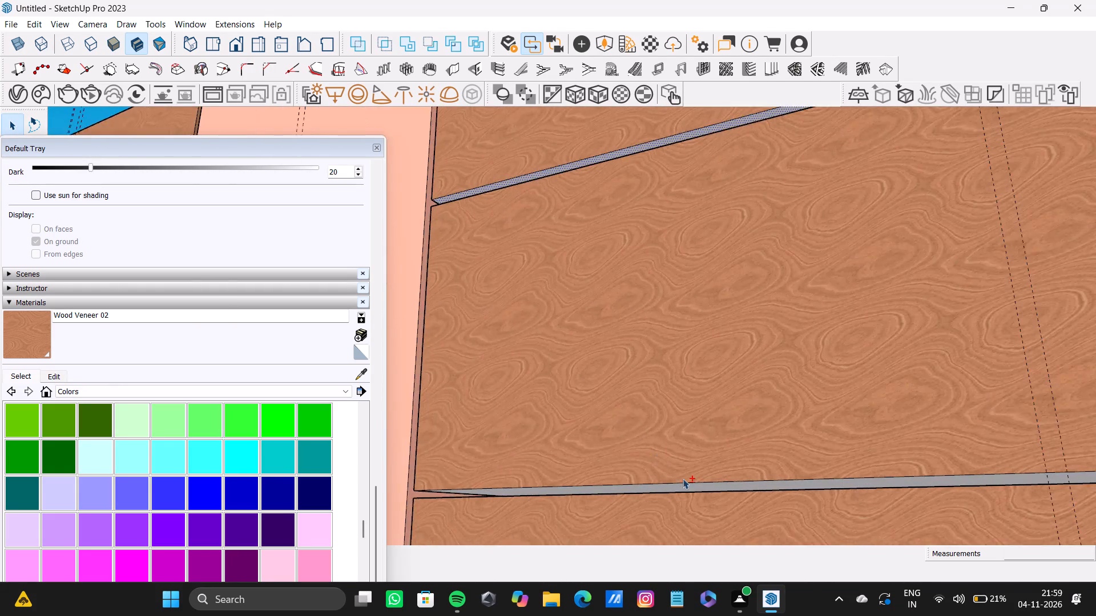
pyautogui.keyDown('shift'); pyautogui.scroll(4, 683, 479); pyautogui.keyUp('shift')
pyautogui.keyDown('shift'); pyautogui.click(688, 489); pyautogui.keyUp('shift')
pyautogui.keyDown('shift'); pyautogui.scroll(-13, 688, 489); pyautogui.keyUp('shift')
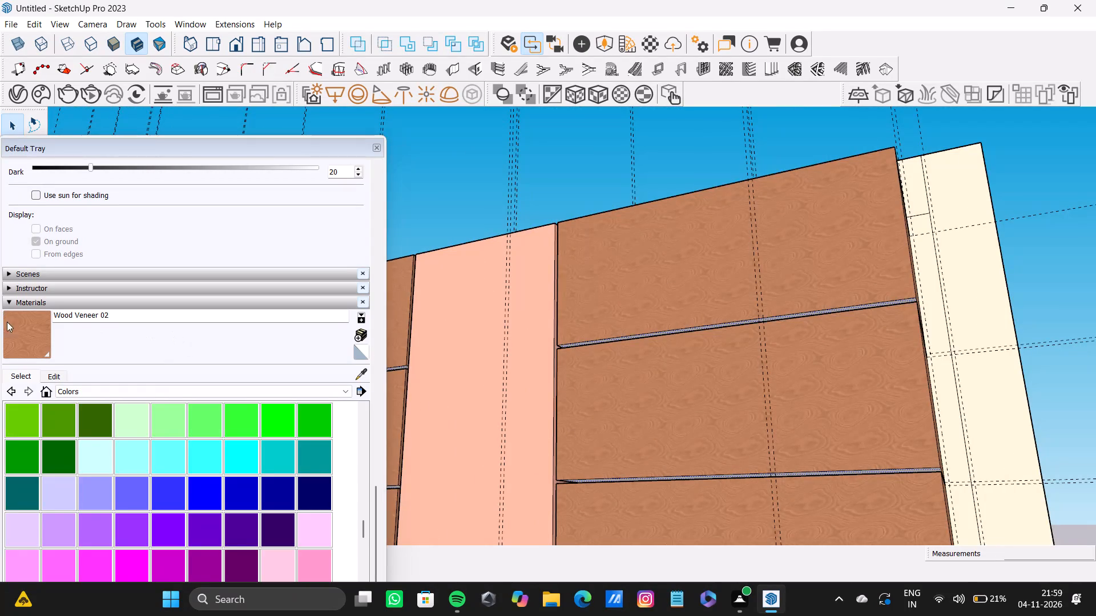
pyautogui.keyDown('shift'); pyautogui.click(26, 337); pyautogui.keyUp('shift')
pyautogui.keyDown('shift'); pyautogui.scroll(19, 720, 297); pyautogui.keyUp('shift')
pyautogui.keyDown('shift'); pyautogui.click(719, 368); pyautogui.keyUp('shift')
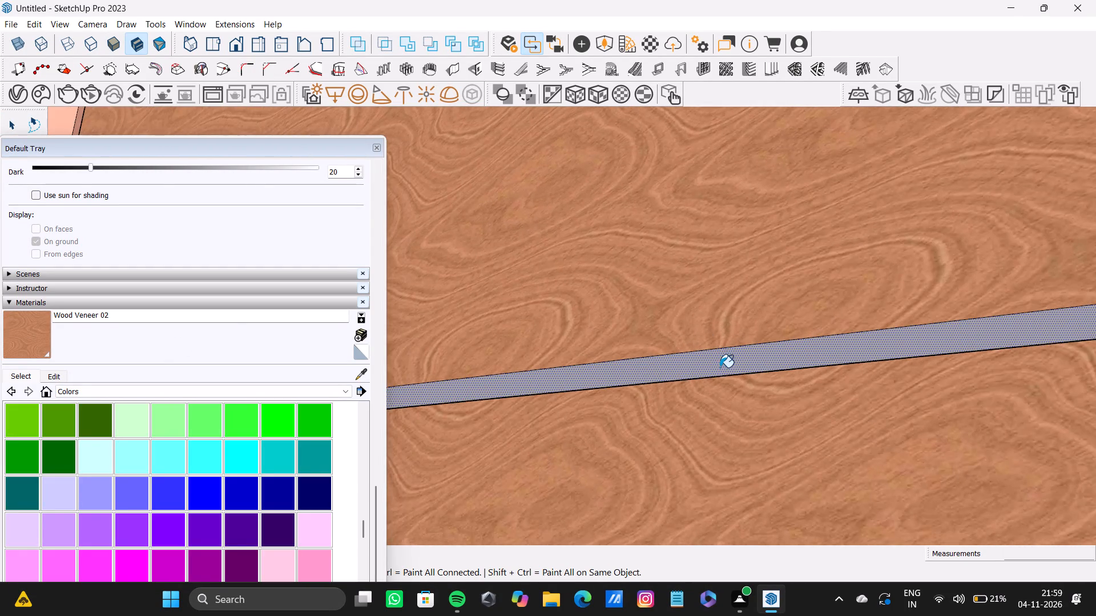
pyautogui.keyDown('shift'); pyautogui.scroll(-20, 720, 367); pyautogui.keyUp('shift')
pyautogui.keyDown('shift'); pyautogui.scroll(-6, 720, 367); pyautogui.keyUp('shift')
# Sample Color B02 from the corner wall cabinet's front and apply it to all remaining default-material faces, including the pink wall cabinets' undersides.
pyautogui.keyDown('shift'); pyautogui.moveTo(717, 369); pyautogui.dragTo(872, 203, button='middle'); pyautogui.keyUp('shift')
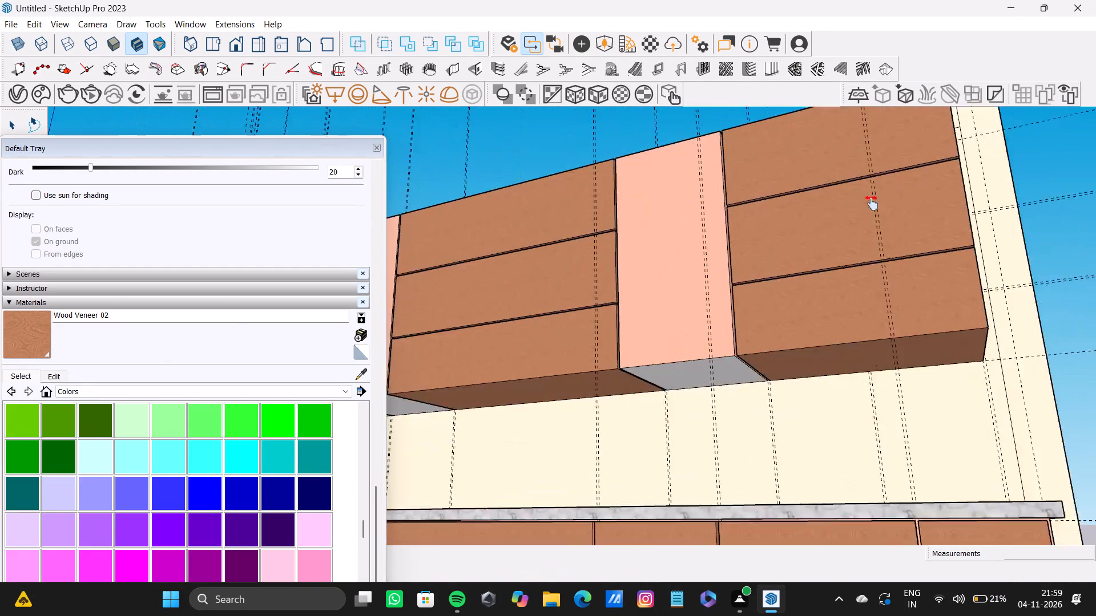
pyautogui.keyDown('shift'); pyautogui.moveTo(872, 203); pyautogui.dragTo(941, 237, button='middle'); pyautogui.keyUp('shift')
pyautogui.scroll(4, 756, 364)
pyautogui.keyDown('shift'); pyautogui.moveTo(718, 360); pyautogui.dragTo(892, 297, button='middle'); pyautogui.keyUp('shift')
pyautogui.moveTo(626, 351); pyautogui.dragTo(904, 339, button='middle')
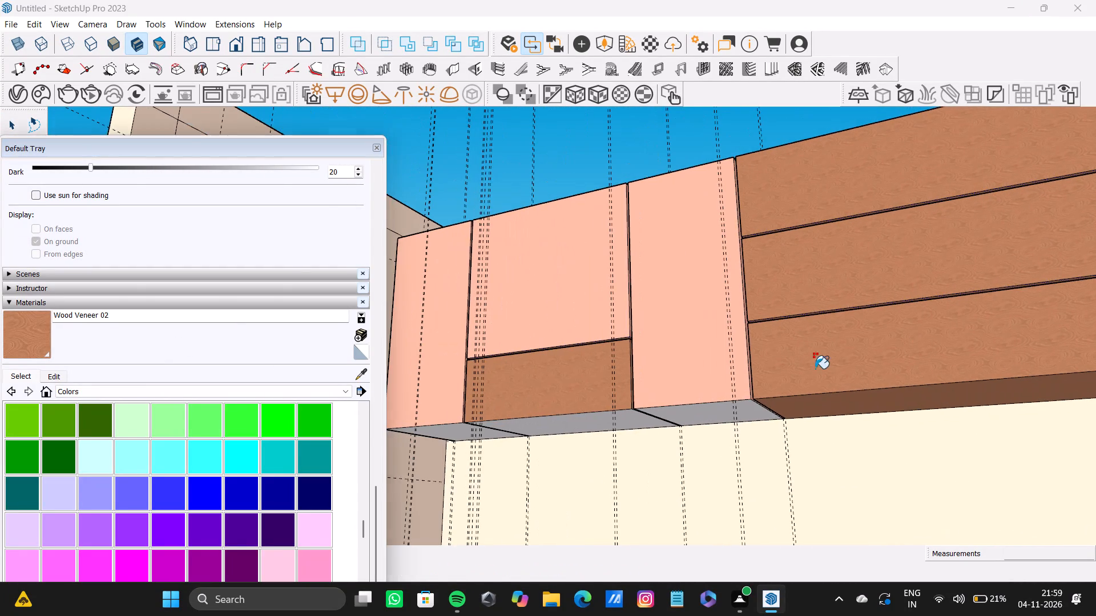
pyautogui.scroll(4, 380, 426)
pyautogui.moveTo(610, 431); pyautogui.dragTo(628, 484, button='middle')
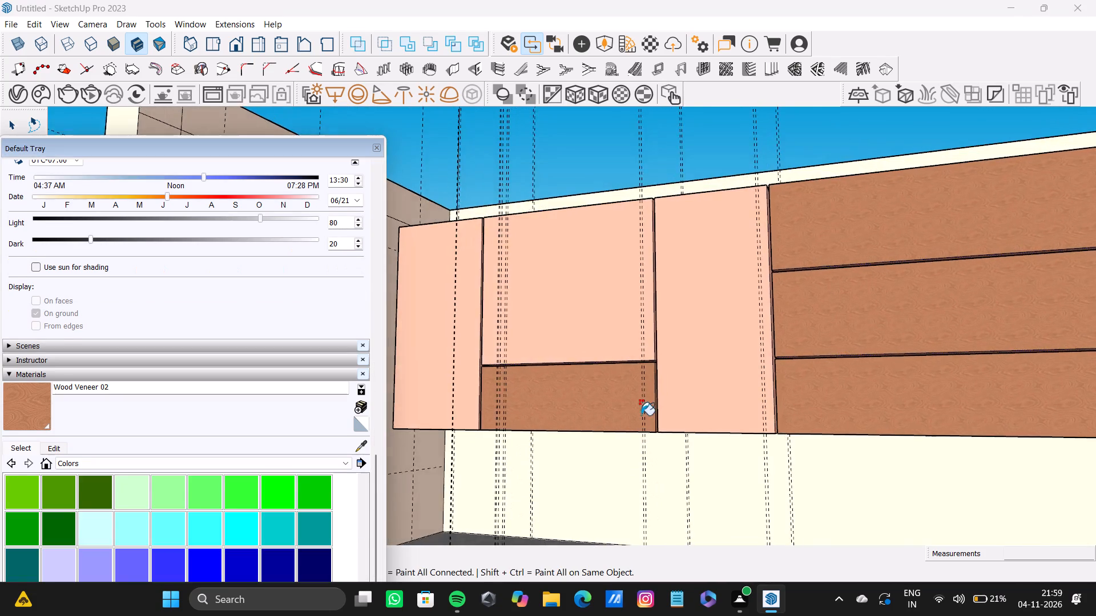
pyautogui.scroll(9, 644, 393)
pyautogui.keyDown('shift'); pyautogui.moveTo(606, 401); pyautogui.dragTo(612, 383, button='middle'); pyautogui.keyUp('shift')
pyautogui.scroll(-8, 824, 341)
pyautogui.moveTo(719, 402); pyautogui.dragTo(585, 425, button='middle')
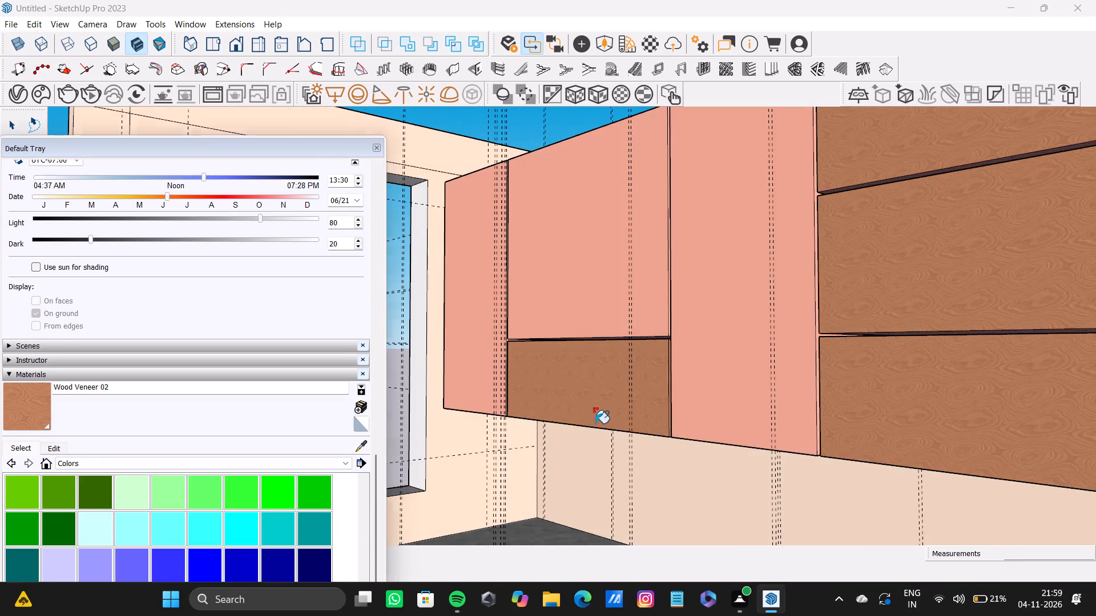
pyautogui.scroll(4, 861, 323)
pyautogui.scroll(-6, 530, 332)
pyautogui.moveTo(534, 359); pyautogui.dragTo(595, 242, button='middle')
pyautogui.click(358, 445)
pyautogui.click(446, 371)
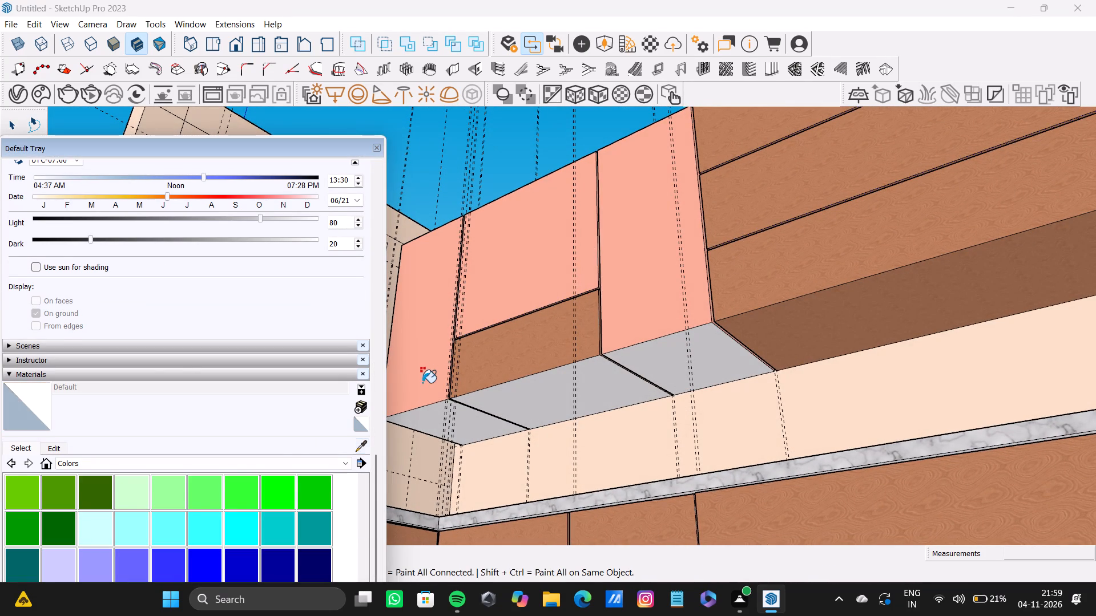
pyautogui.click(357, 445)
pyautogui.click(421, 376)
pyautogui.scroll(2, 457, 438)
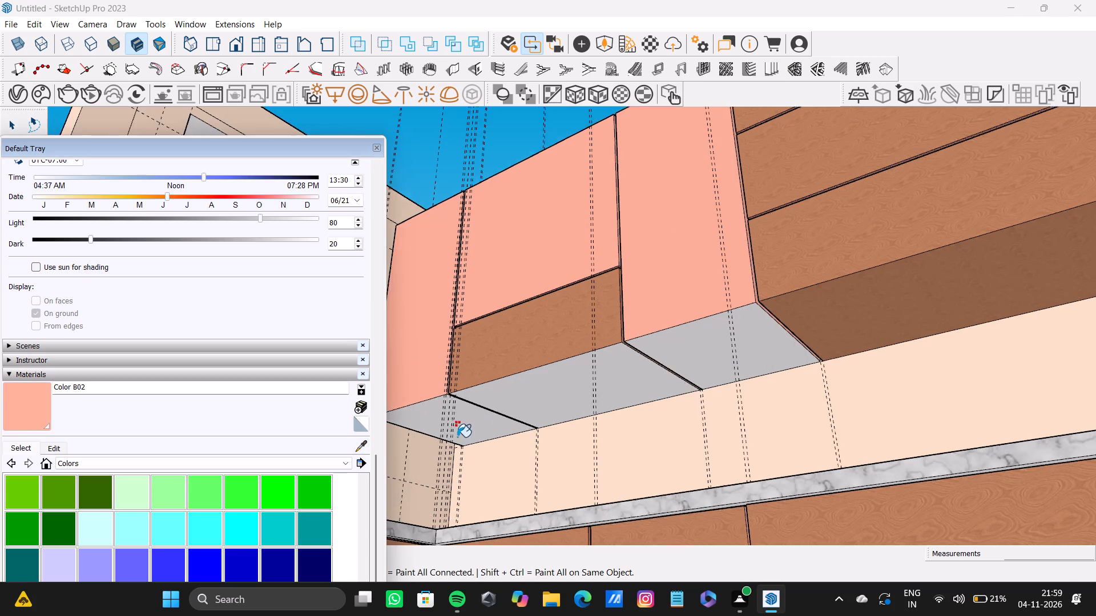
pyautogui.scroll(5, 457, 437)
pyautogui.click(456, 423)
pyautogui.scroll(-14, 504, 373)
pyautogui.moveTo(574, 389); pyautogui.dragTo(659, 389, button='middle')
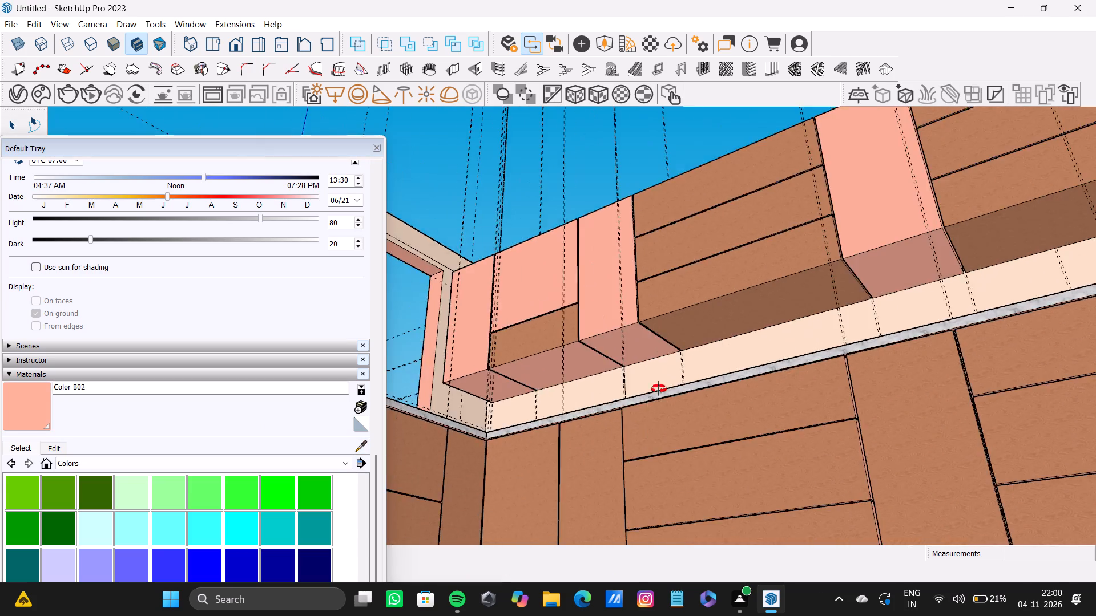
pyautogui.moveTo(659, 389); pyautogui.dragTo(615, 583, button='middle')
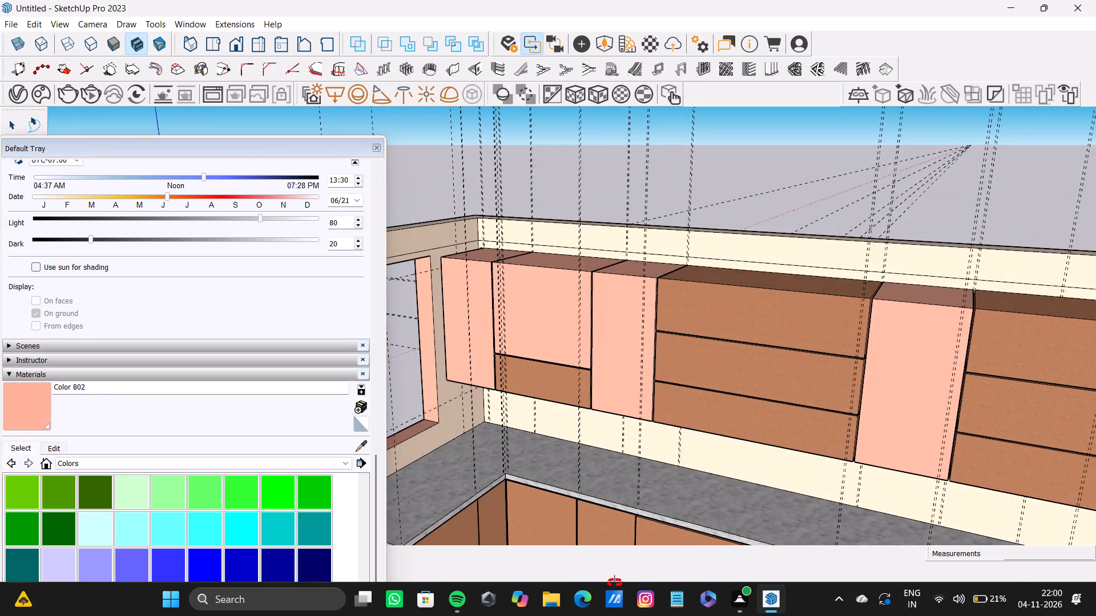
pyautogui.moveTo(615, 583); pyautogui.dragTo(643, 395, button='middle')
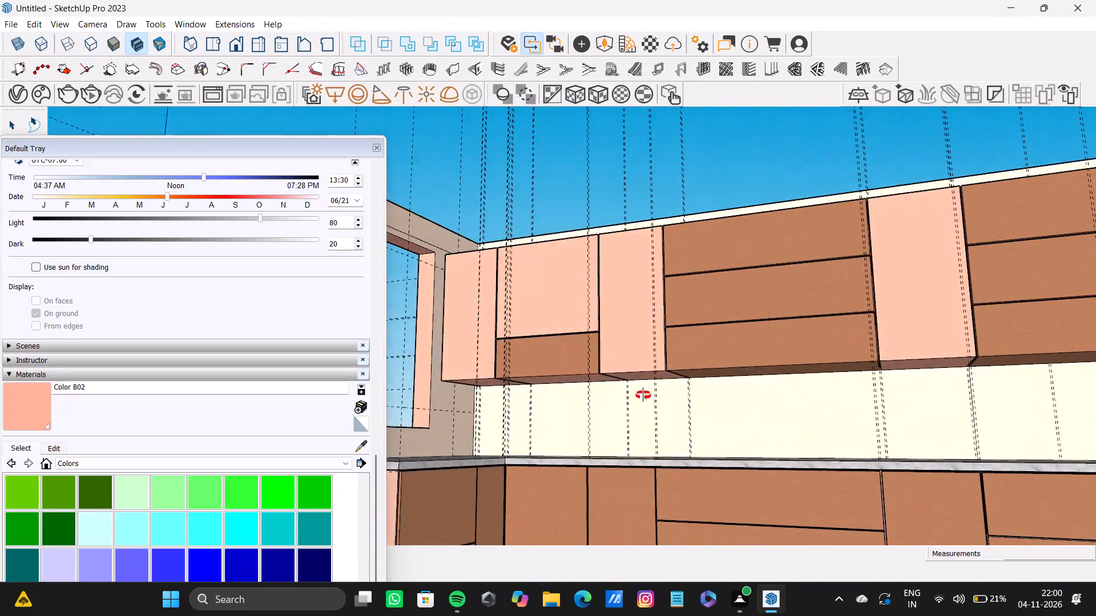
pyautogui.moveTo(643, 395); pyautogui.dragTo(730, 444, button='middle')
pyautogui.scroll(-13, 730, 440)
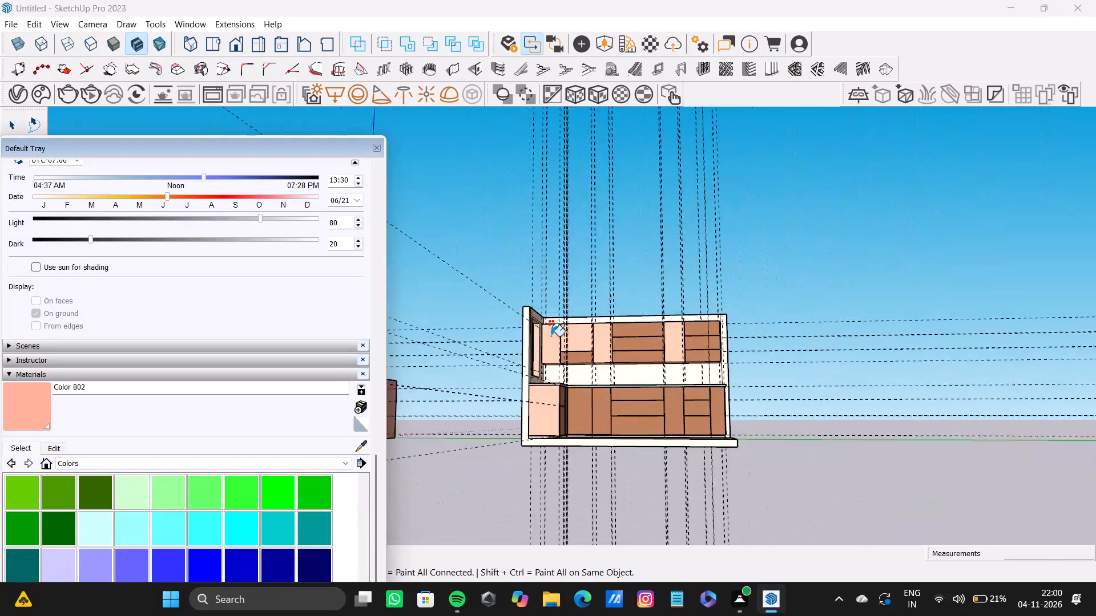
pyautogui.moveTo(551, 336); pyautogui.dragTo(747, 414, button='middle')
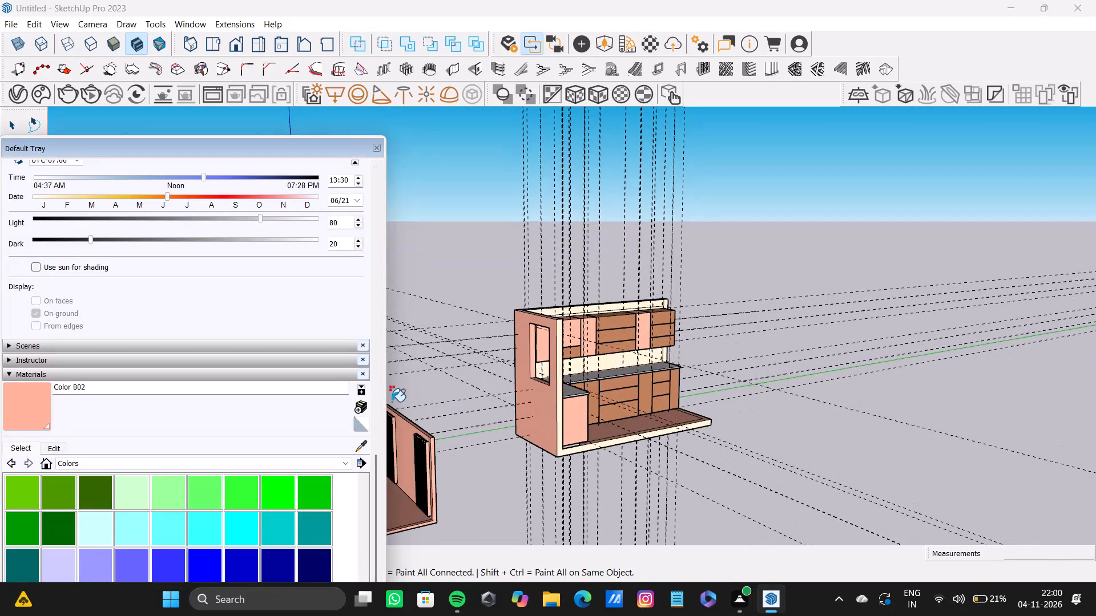
# Undo the Color B02 fill on all remaining default-material faces.
pyautogui.hotkey('ctrl', 'z')
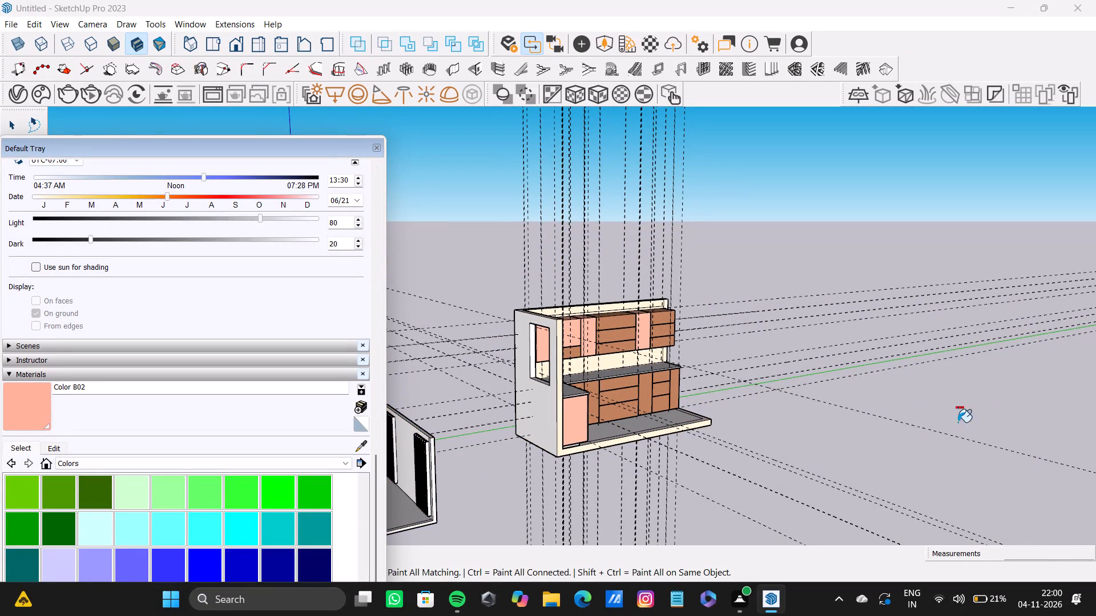
pyautogui.press('space')
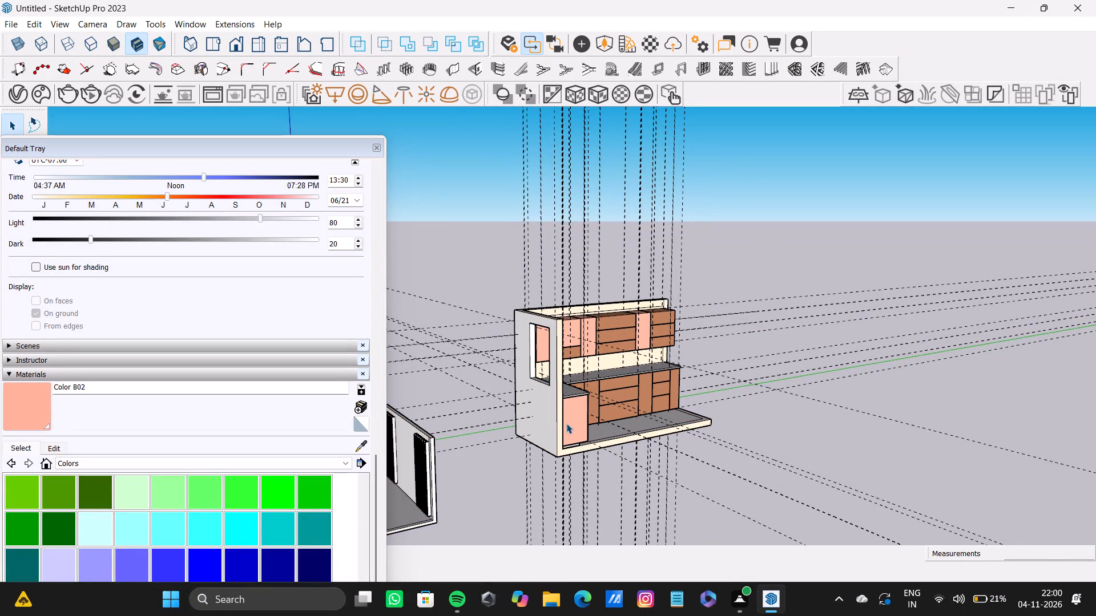
# Paint the underside of the pink wall cabinet beside the first three-drawer wall cabinet with Color B02.
pyautogui.scroll(14, 562, 423)
pyautogui.moveTo(562, 325); pyautogui.dragTo(311, 187, button='middle')
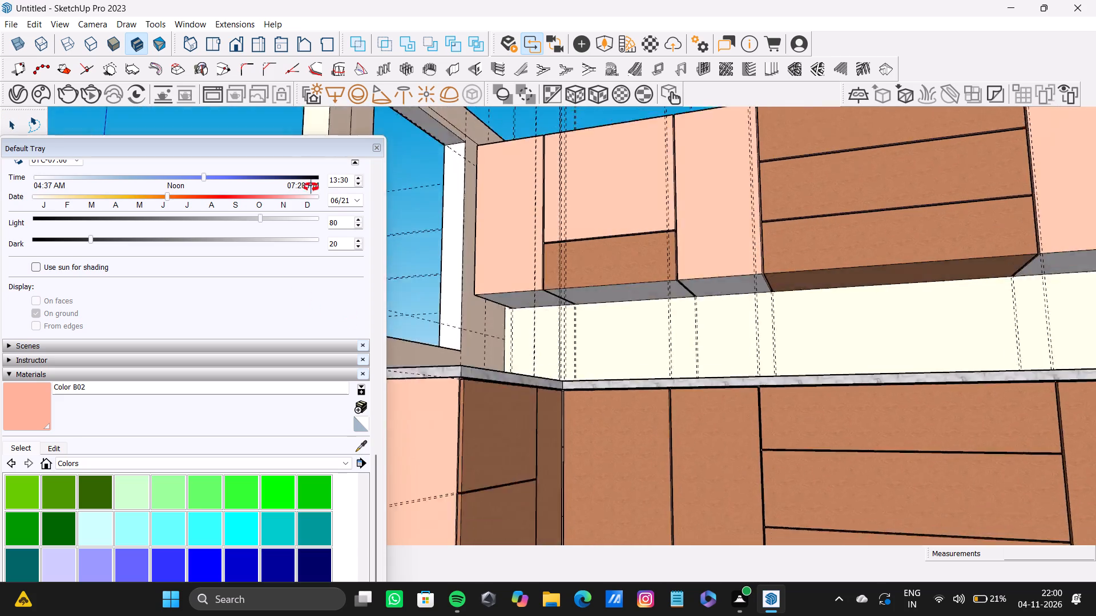
pyautogui.moveTo(311, 187); pyautogui.dragTo(273, 168, button='middle')
pyautogui.scroll(11, 599, 186)
pyautogui.click(882, 399)
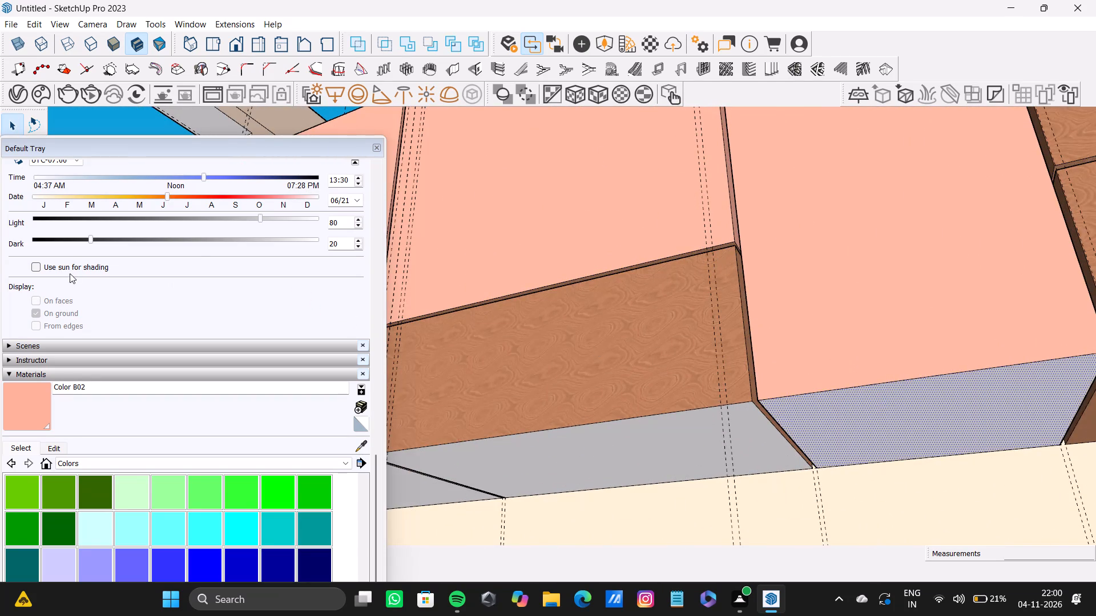
pyautogui.moveTo(18, 420); pyautogui.dragTo(25, 414)
pyautogui.click(875, 425)
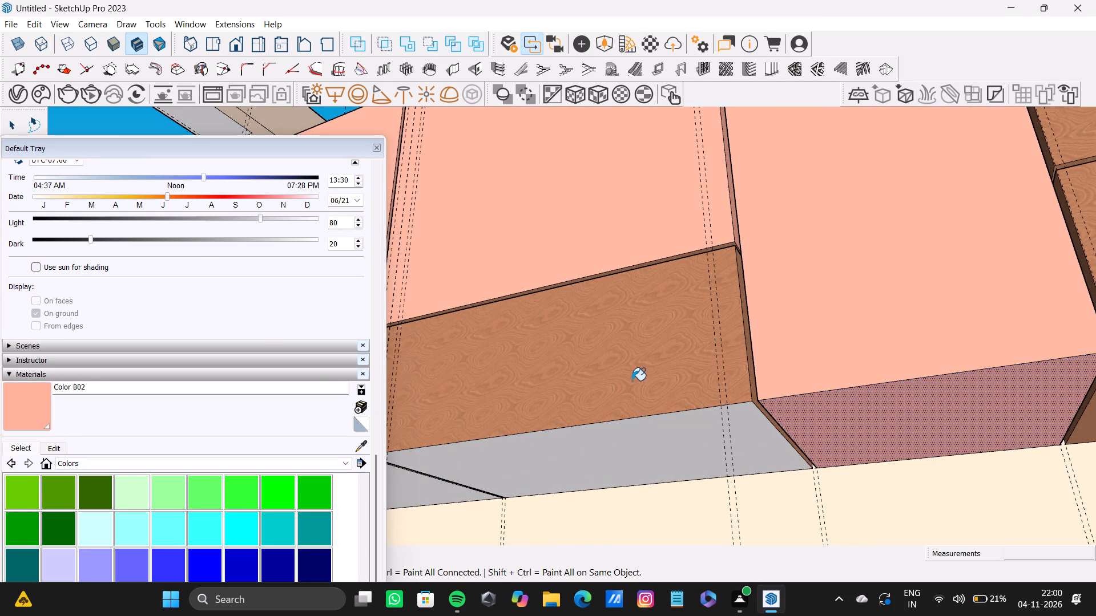
# Sample Wood Veneer 02 and paint the underside of the wall cabinet that has a single wood drawer front with it.
pyautogui.click(363, 445)
pyautogui.click(566, 379)
pyautogui.scroll(4, 630, 460)
pyautogui.click(649, 435)
pyautogui.scroll(-7, 863, 386)
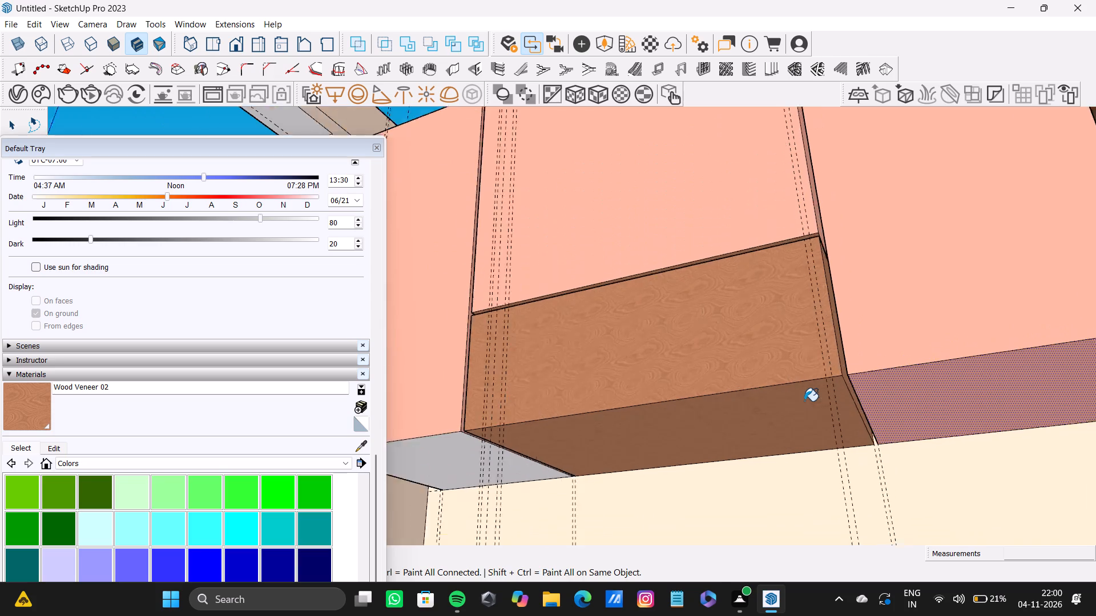
pyautogui.scroll(-6, 804, 401)
pyautogui.scroll(1, 623, 404)
# Sample Color B02 and paint the undersides of the corner wall cabinet and the tall pink cabinet between the drawer cabinets.
pyautogui.moveTo(622, 364); pyautogui.dragTo(613, 318, button='middle')
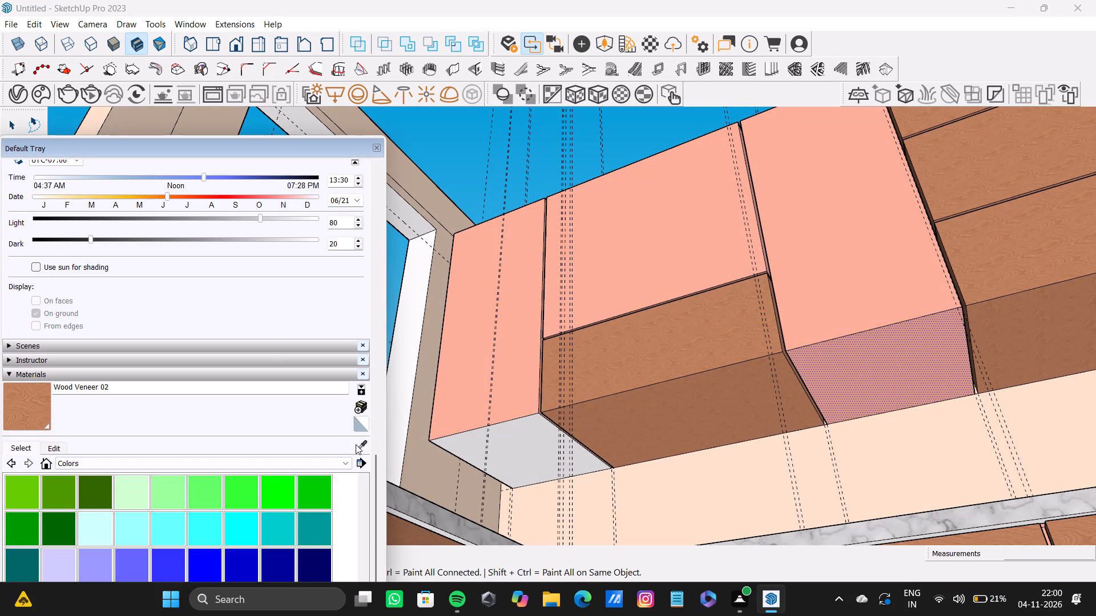
pyautogui.click(356, 444)
pyautogui.click(479, 391)
pyautogui.click(554, 459)
pyautogui.scroll(-9, 524, 437)
pyautogui.scroll(1, 526, 429)
pyautogui.moveTo(526, 429); pyautogui.dragTo(713, 457, button='middle')
pyautogui.scroll(-1, 788, 457)
pyautogui.scroll(12, 971, 449)
pyautogui.click(789, 404)
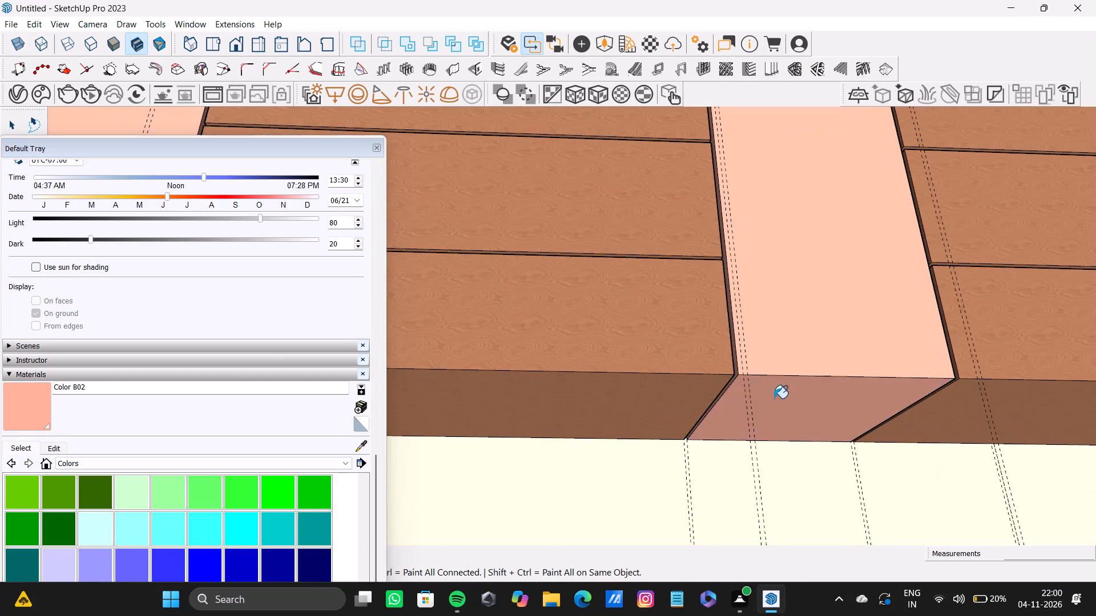
# Close the tray and delete all construction guides from the model.
pyautogui.scroll(-17, 743, 395)
pyautogui.scroll(1, 740, 389)
pyautogui.moveTo(740, 389); pyautogui.dragTo(642, 587, button='middle')
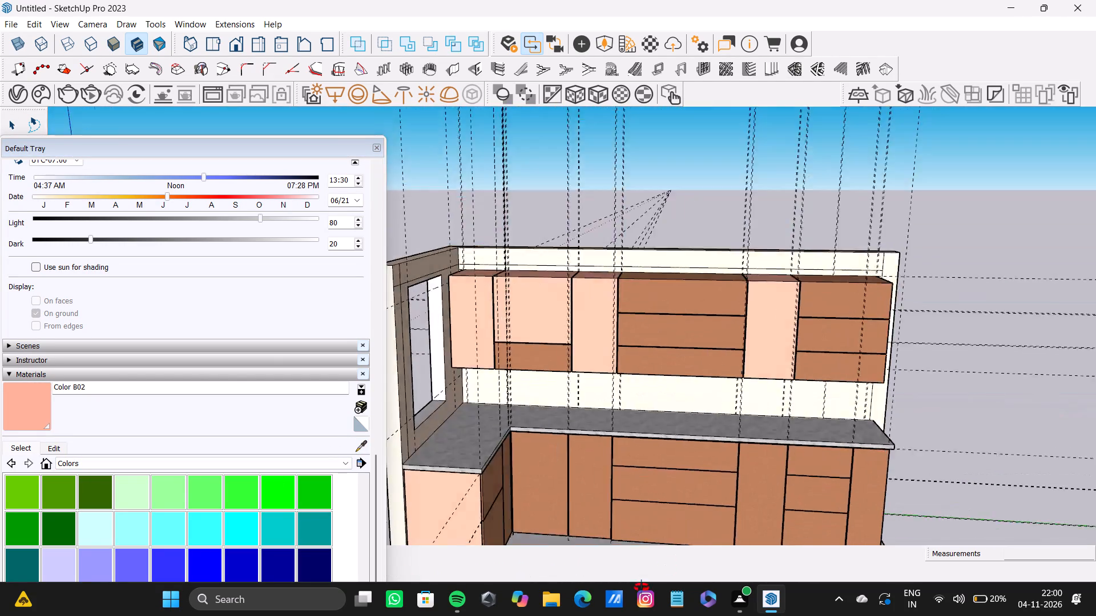
pyautogui.moveTo(642, 587); pyautogui.dragTo(595, 615, button='middle')
pyautogui.scroll(8, 453, 276)
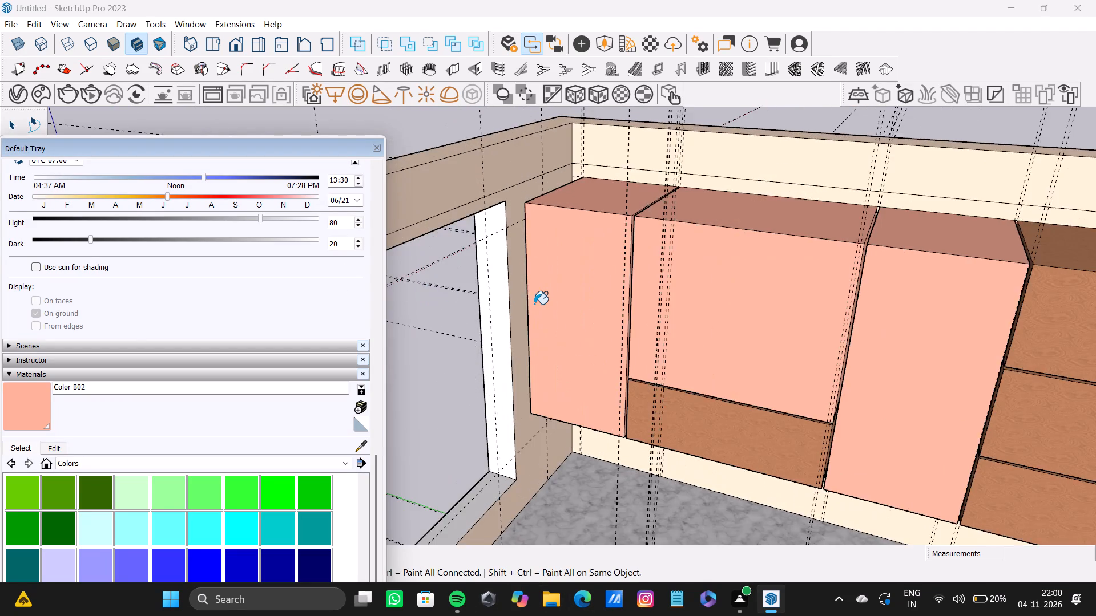
pyautogui.scroll(-13, 534, 304)
pyautogui.moveTo(585, 330); pyautogui.dragTo(623, 415, button='middle')
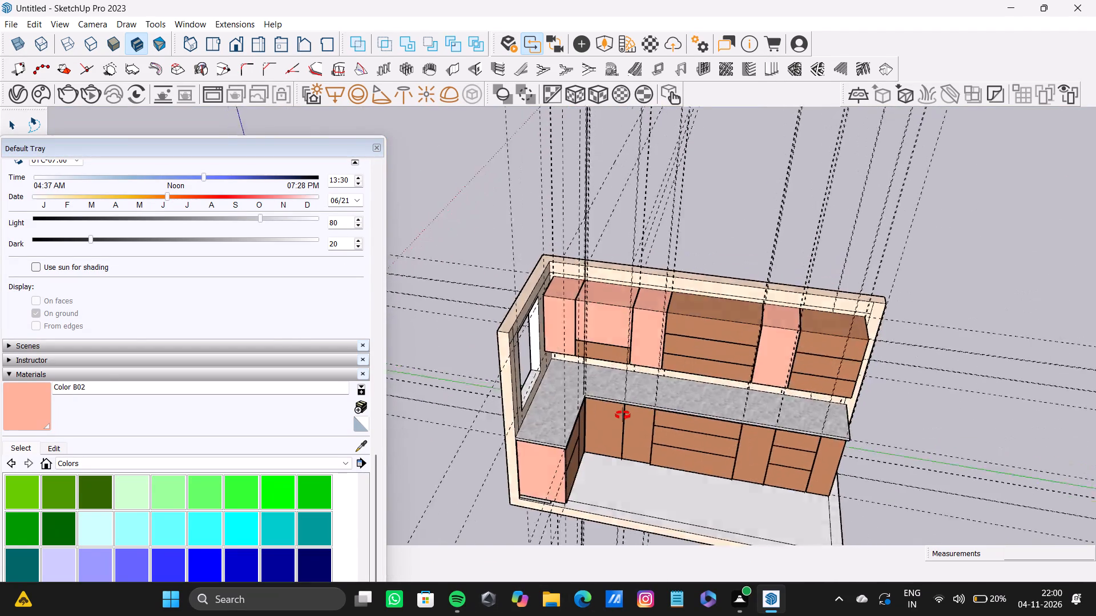
pyautogui.moveTo(623, 415); pyautogui.dragTo(419, 327, button='middle')
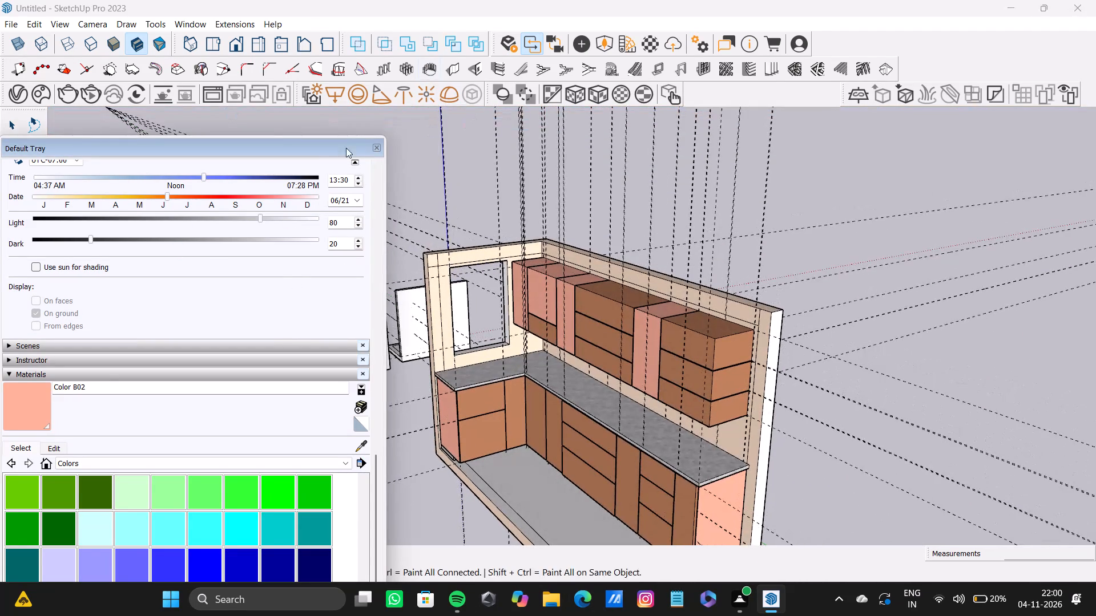
pyautogui.click(380, 148)
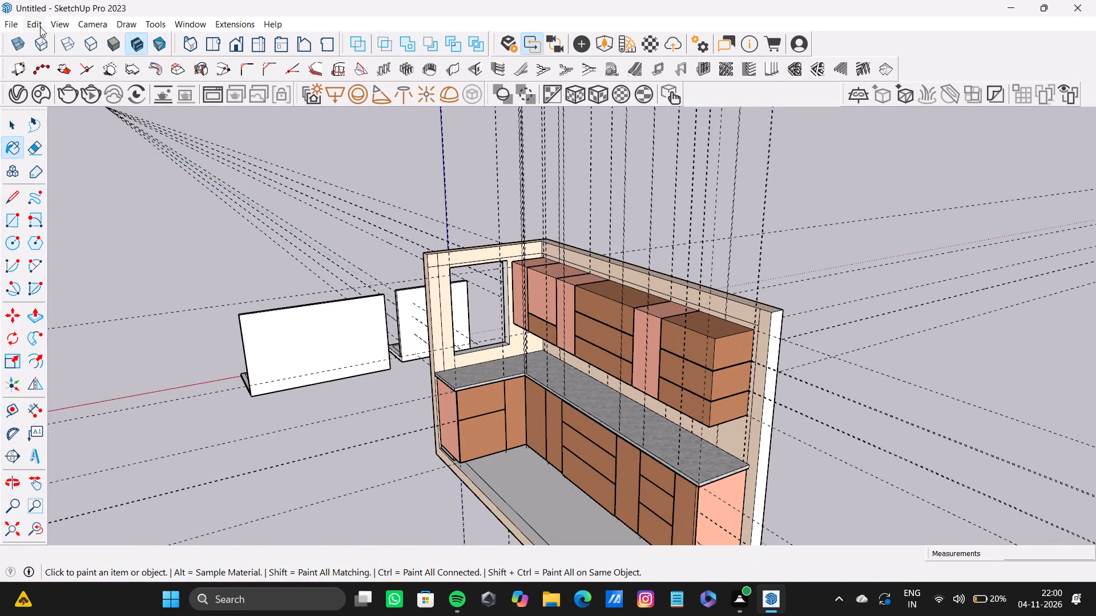
pyautogui.click(40, 27)
pyautogui.click(83, 142)
# Examine the painted kitchen and its window opening with the tray closed.
pyautogui.scroll(-2, 407, 192)
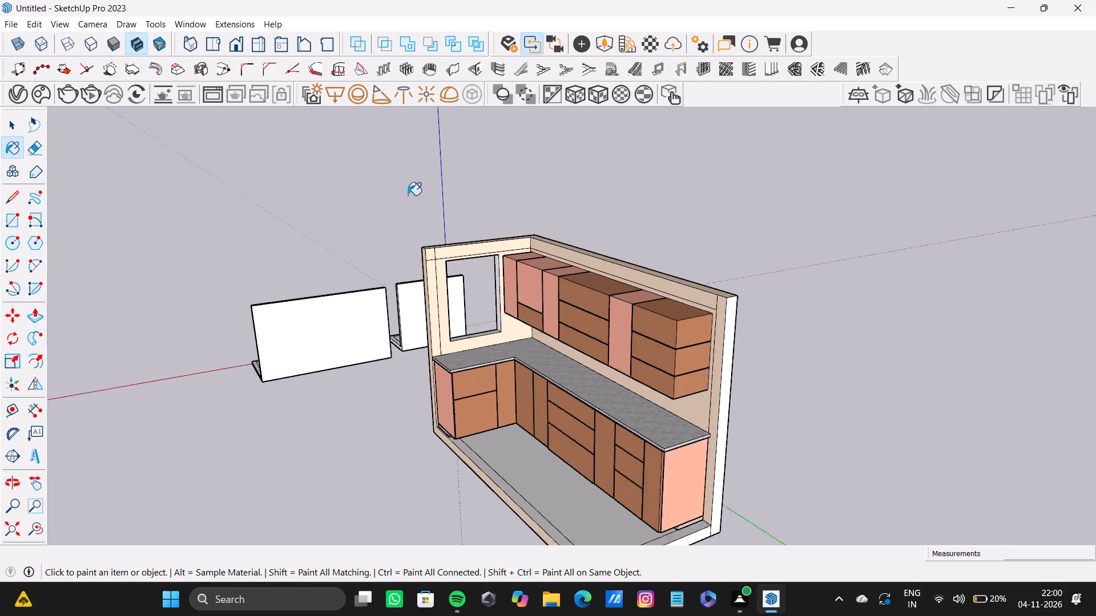
pyautogui.scroll(-2, 408, 195)
pyautogui.moveTo(410, 251); pyautogui.dragTo(403, 246, button='middle')
pyautogui.scroll(7, 402, 248)
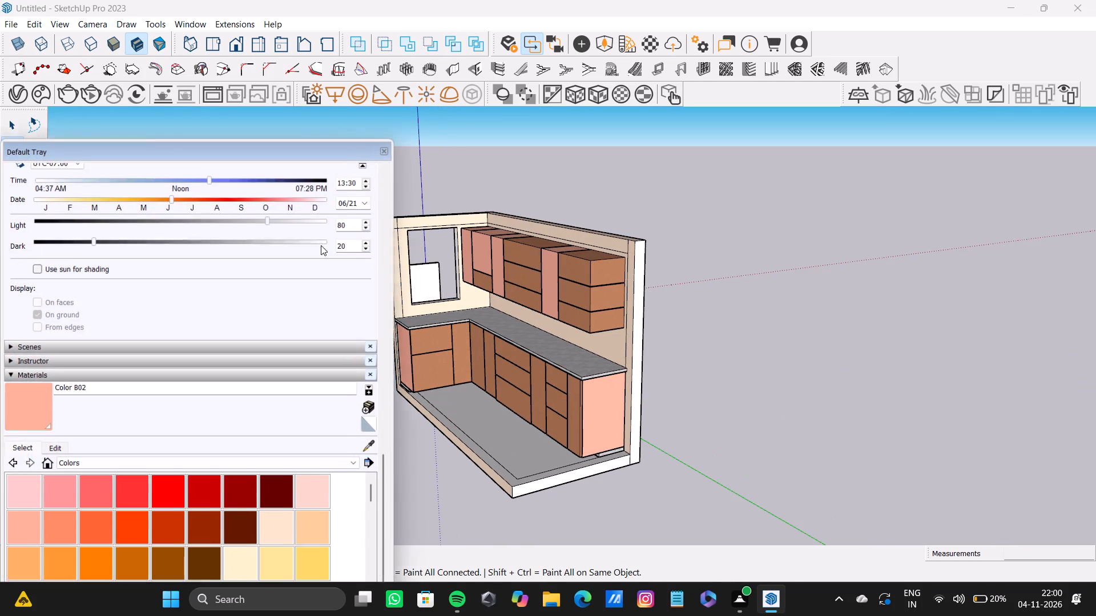
pyautogui.click(386, 148)
pyautogui.scroll(8, 405, 253)
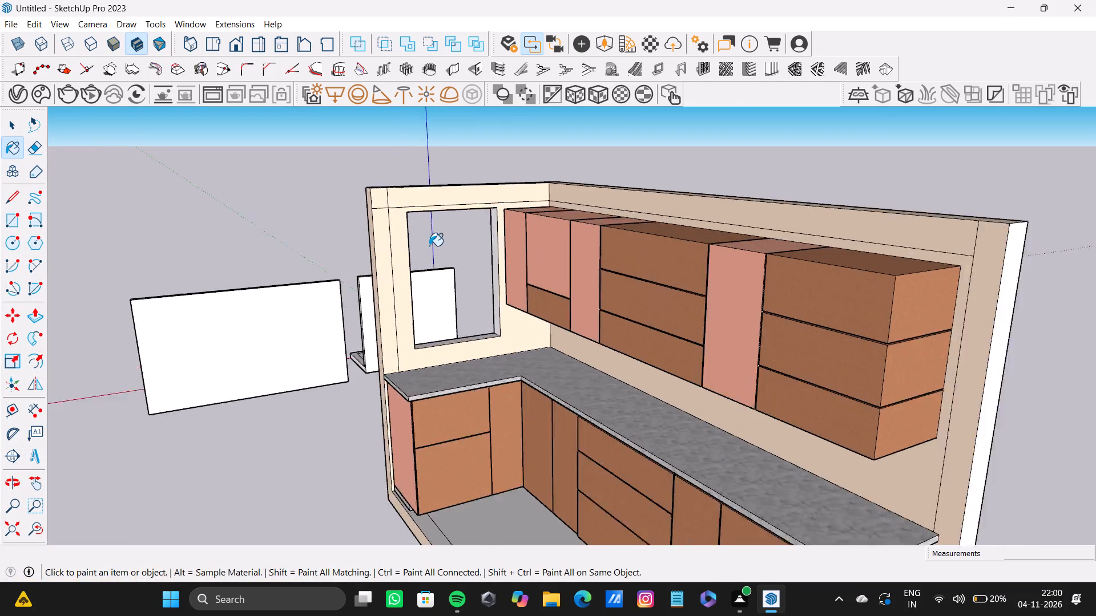
pyautogui.scroll(1, 429, 246)
pyautogui.scroll(-8, 430, 235)
pyautogui.moveTo(431, 266); pyautogui.dragTo(423, 330, button='middle')
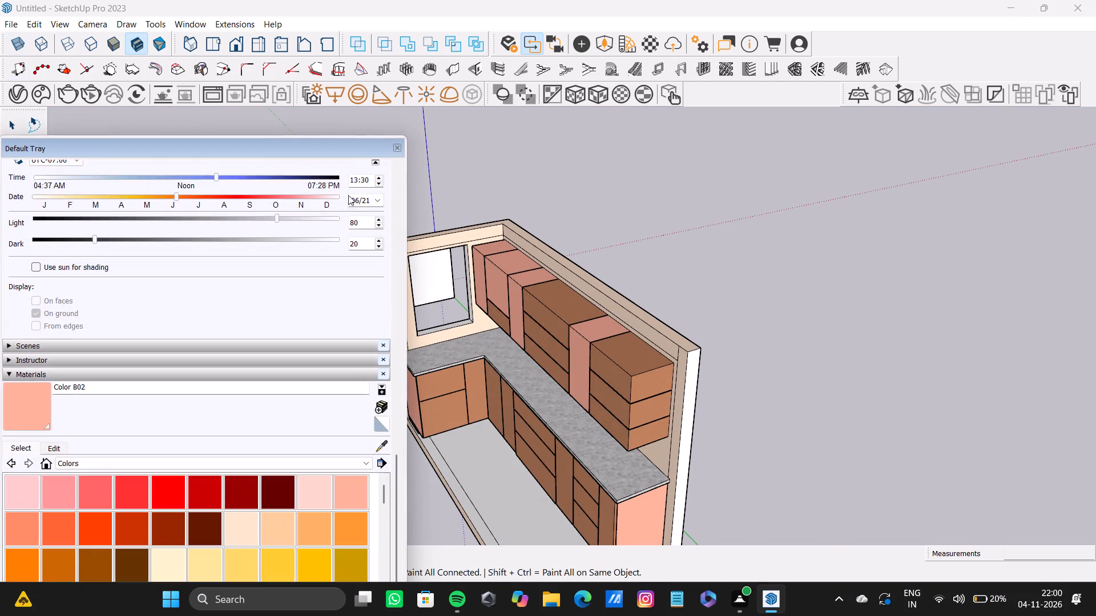
pyautogui.click(397, 149)
# Import the Aluminium+Channel+Glass+Window model from the Downloads folder and place it in the open space beyond the kitchen.
pyautogui.click(6, 19)
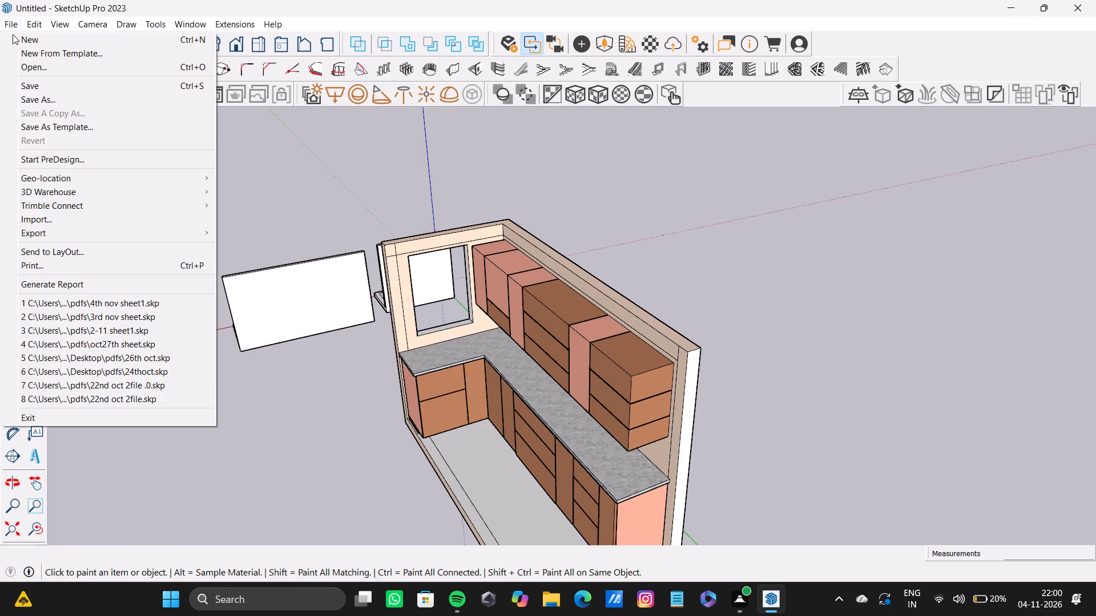
pyautogui.click(61, 219)
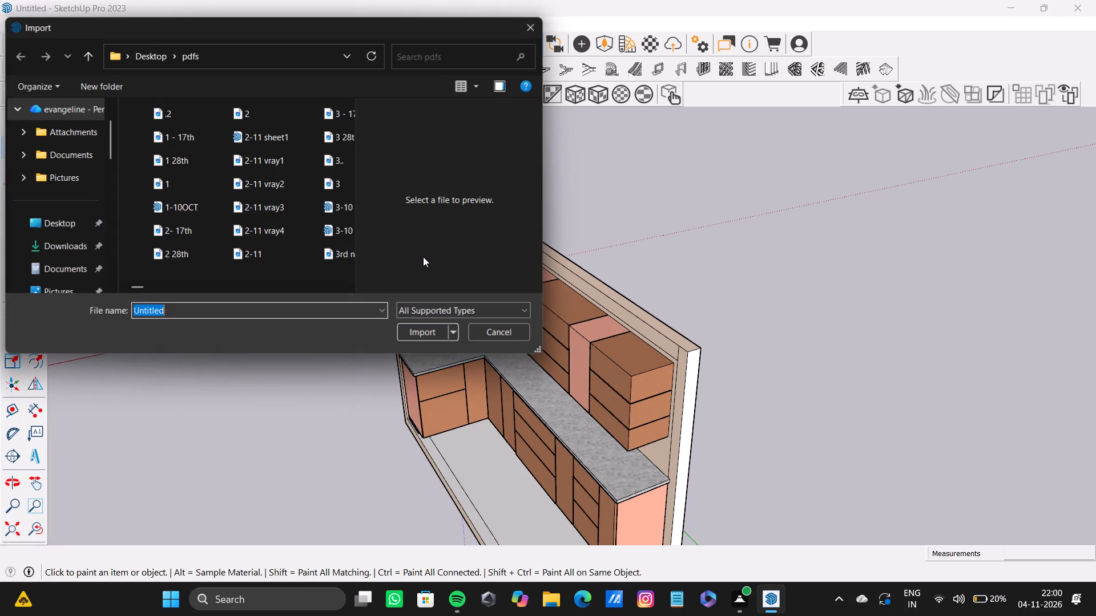
pyautogui.scroll(-3, 33, 230)
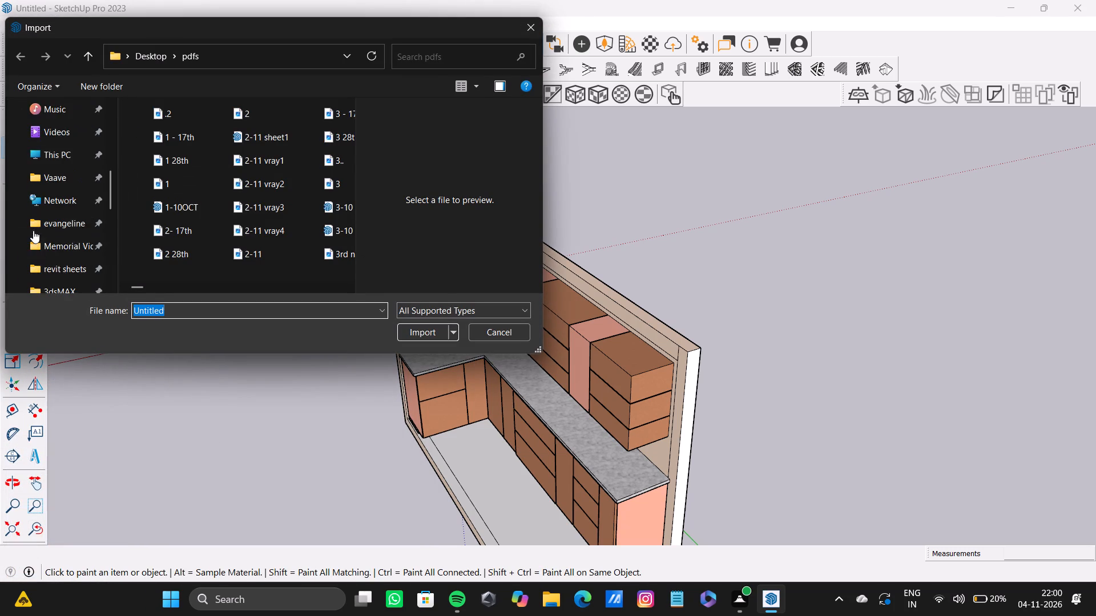
pyautogui.scroll(-5, 33, 230)
pyautogui.scroll(7, 60, 201)
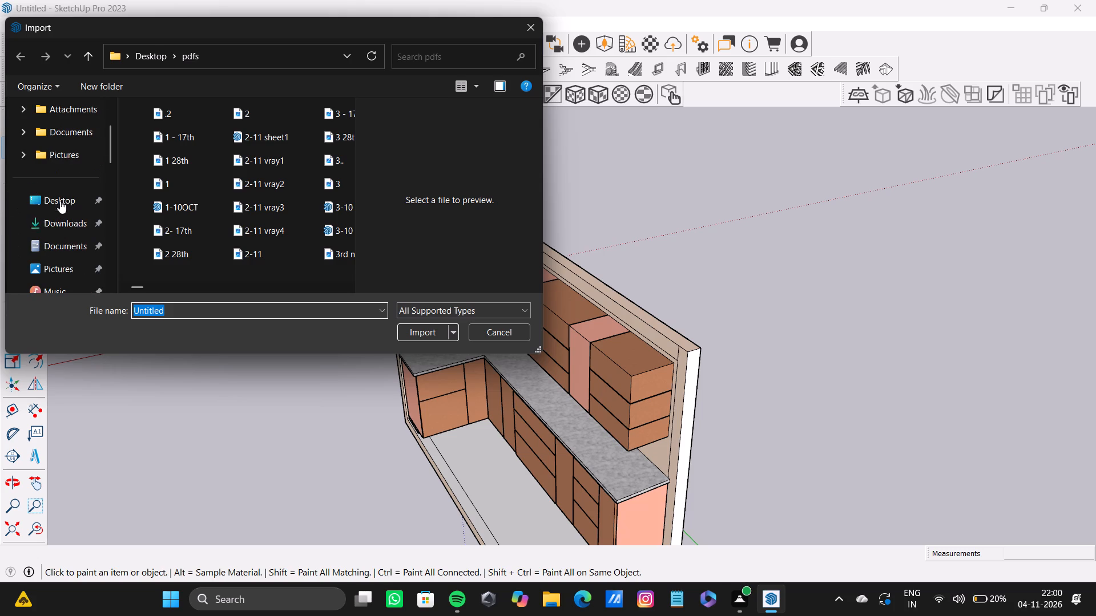
pyautogui.click(72, 227)
pyautogui.scroll(-7, 212, 136)
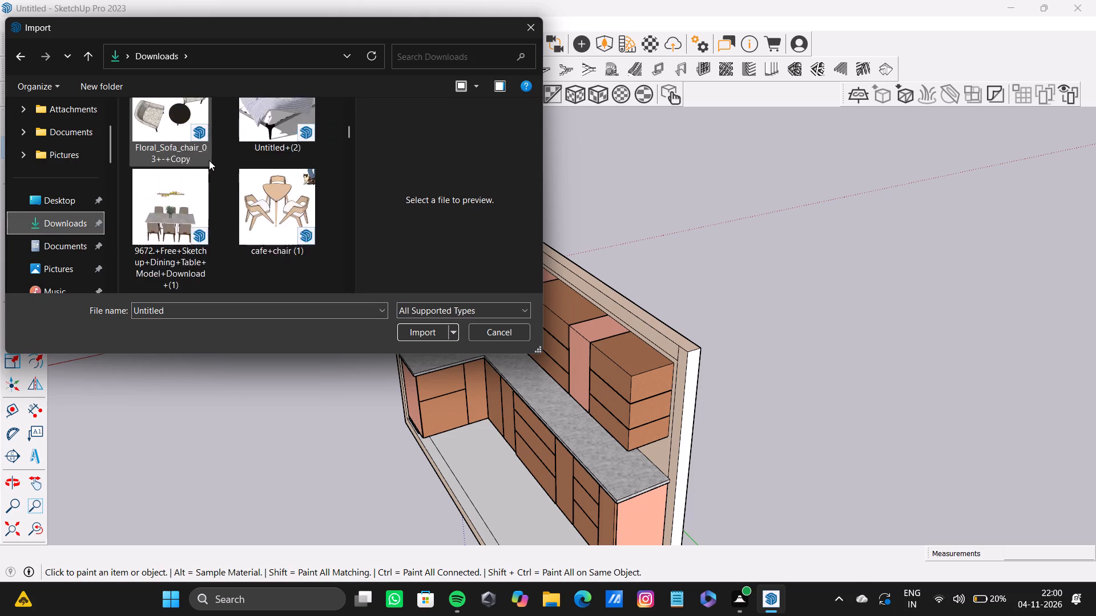
pyautogui.scroll(-3, 209, 160)
pyautogui.scroll(-11, 217, 214)
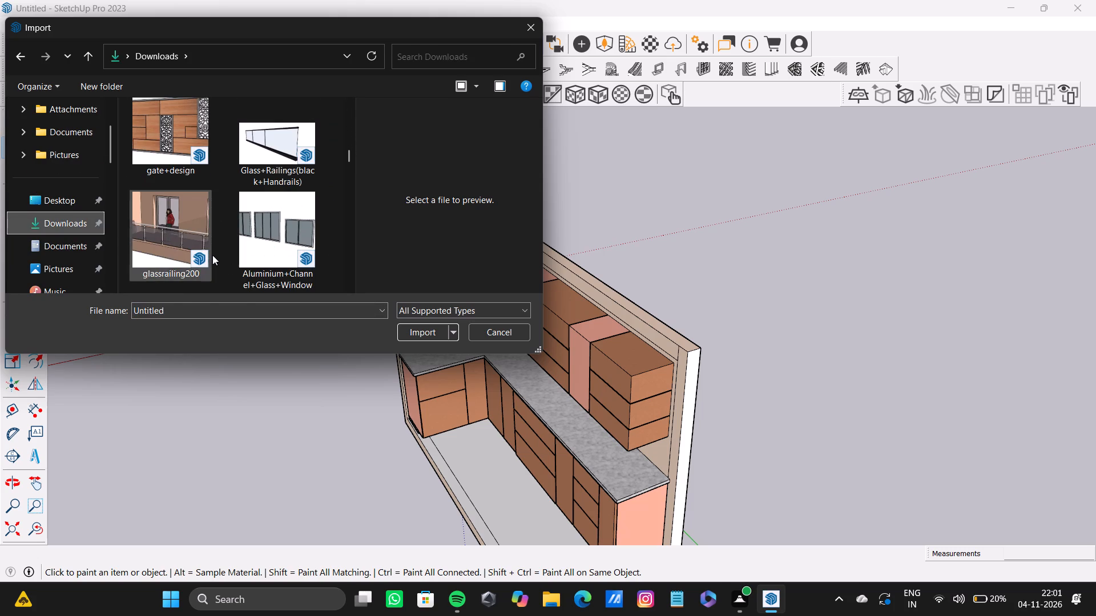
pyautogui.click(292, 214)
pyautogui.click(428, 331)
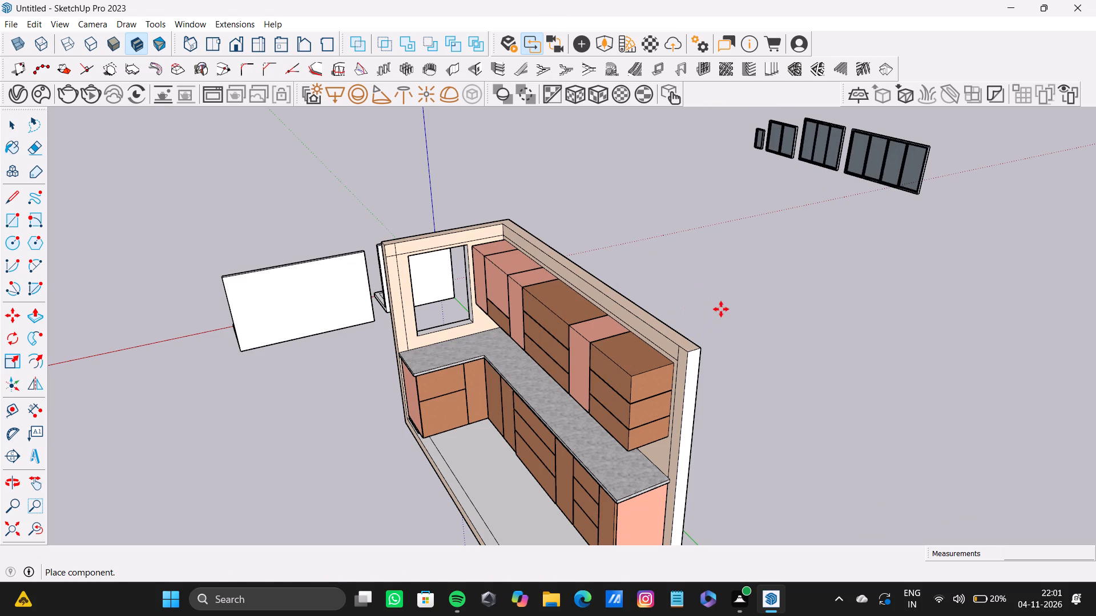
pyautogui.click(721, 309)
pyautogui.press('space')
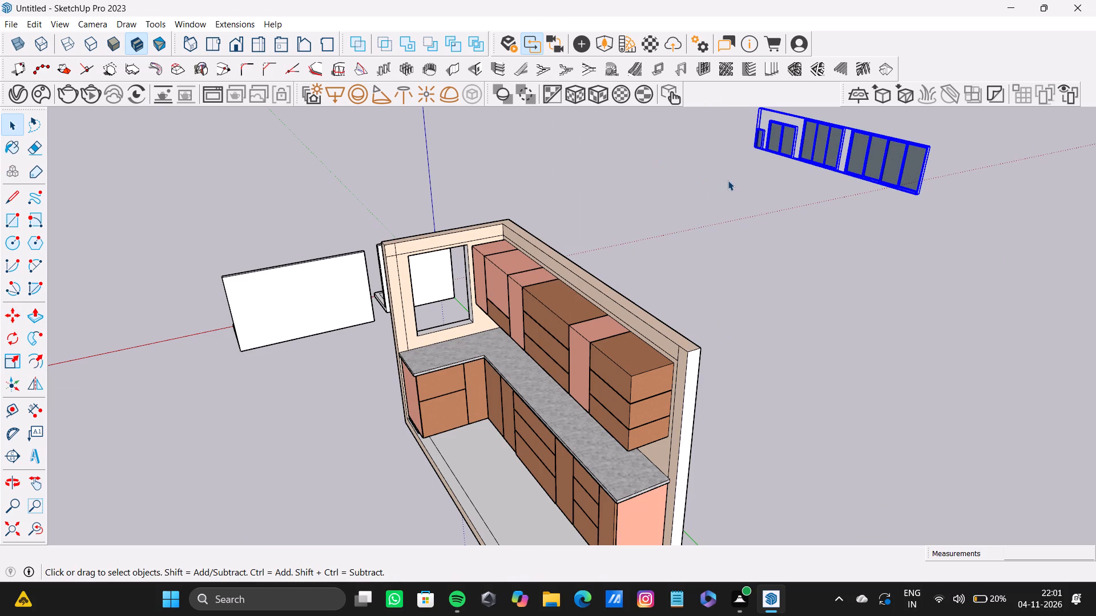
# Open the imported window set component for editing at the two-panel window.
pyautogui.scroll(9, 728, 180)
pyautogui.scroll(-5, 788, 160)
pyautogui.moveTo(785, 179); pyautogui.dragTo(947, 222, button='middle')
pyautogui.scroll(4, 696, 98)
pyautogui.scroll(-10, 745, 157)
pyautogui.scroll(12, 741, 162)
pyautogui.scroll(-13, 737, 147)
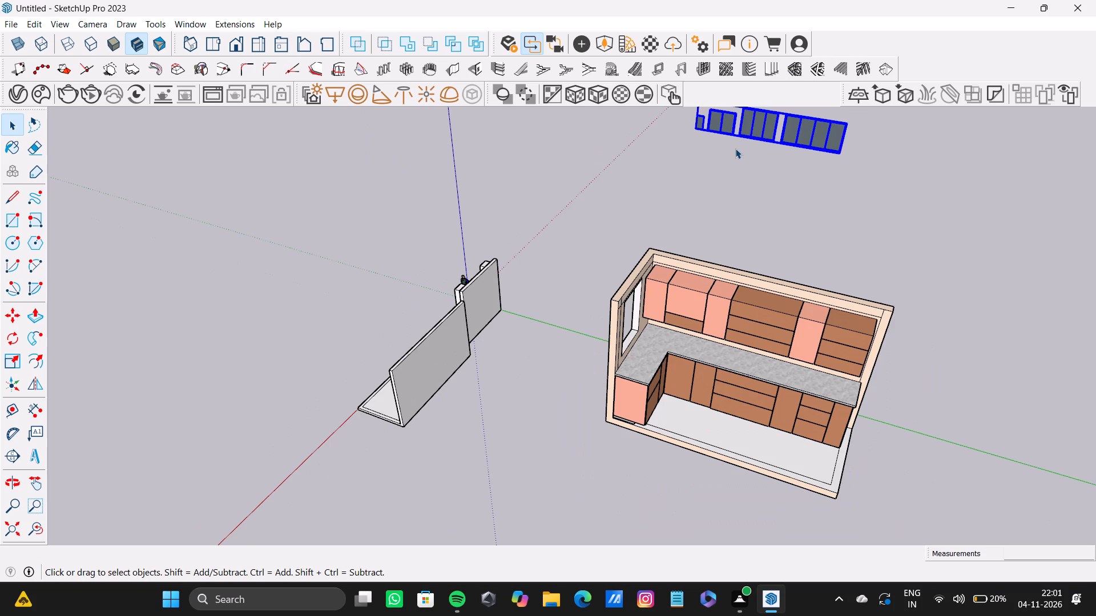
pyautogui.keyDown('shift'); pyautogui.moveTo(736, 151); pyautogui.dragTo(701, 291, button='middle'); pyautogui.keyUp('shift')
pyautogui.scroll(12, 684, 325)
pyautogui.click(679, 263)
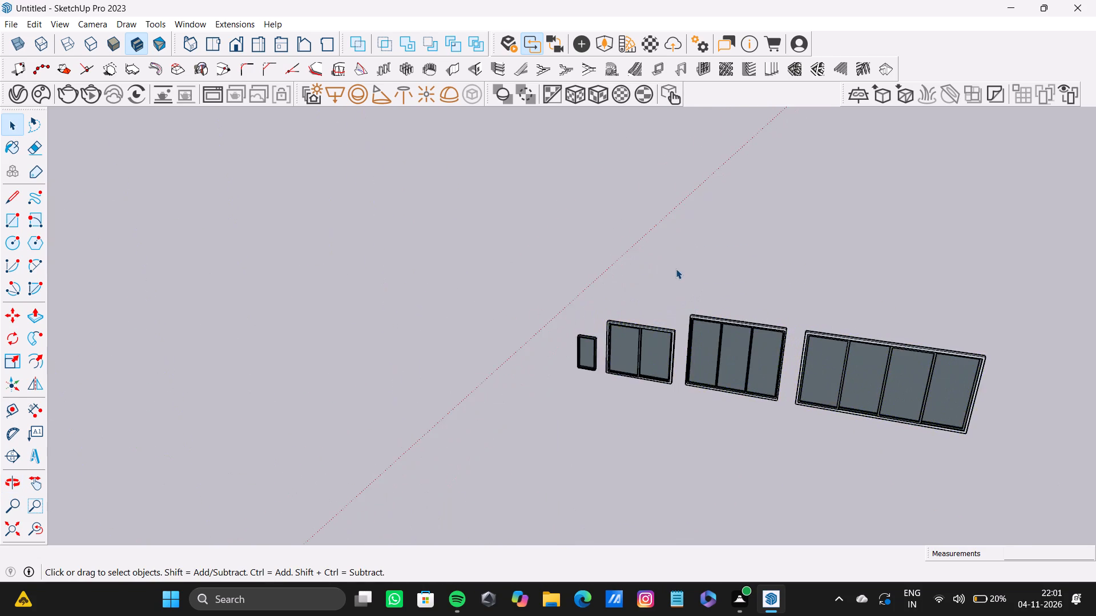
pyautogui.press('space')
pyautogui.scroll(5, 631, 392)
pyautogui.scroll(1, 739, 335)
pyautogui.moveTo(739, 335); pyautogui.dragTo(776, 317, button='middle')
pyautogui.scroll(8, 580, 292)
pyautogui.moveTo(554, 231); pyautogui.dragTo(586, 262)
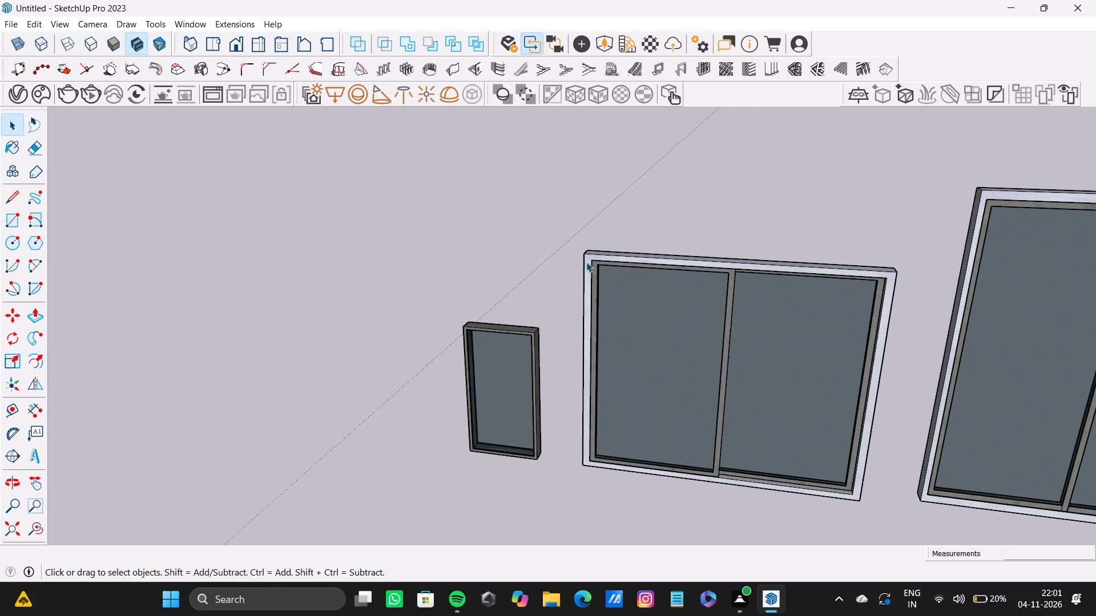
pyautogui.moveTo(586, 262); pyautogui.dragTo(889, 544)
pyautogui.scroll(-3, 873, 490)
pyautogui.keyDown('shift'); pyautogui.moveTo(853, 464); pyautogui.dragTo(560, 328, button='middle'); pyautogui.keyUp('shift')
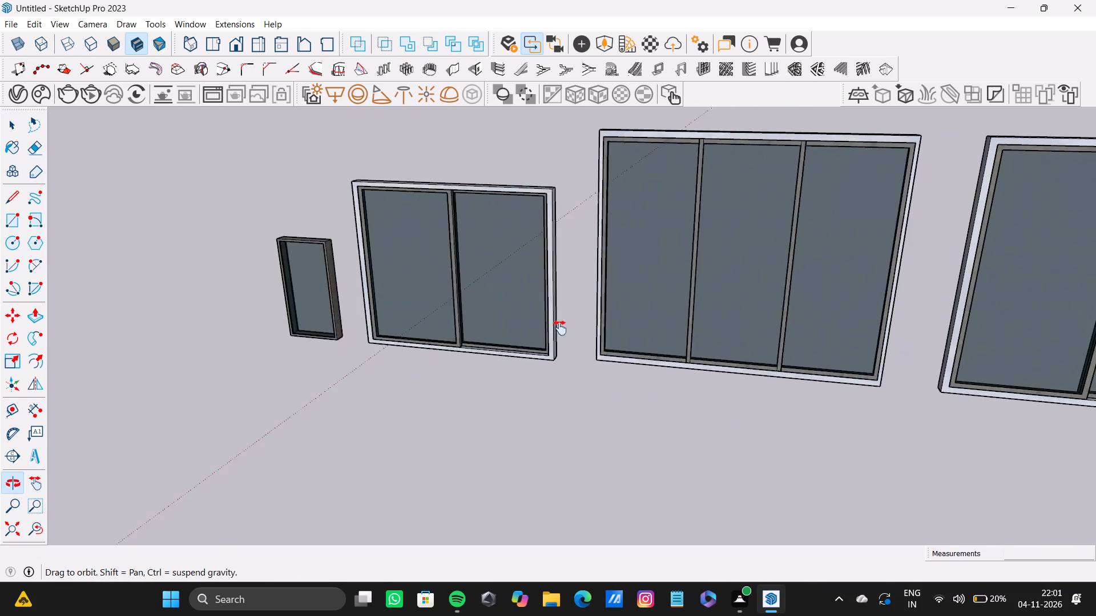
pyautogui.keyDown('shift'); pyautogui.moveTo(560, 328); pyautogui.dragTo(596, 328, button='middle'); pyautogui.keyUp('shift')
pyautogui.doubleClick(472, 252)
# Copy the two-panel window from the imported set to the open space beside the kitchen's wall corner.
pyautogui.moveTo(342, 149); pyautogui.dragTo(590, 394)
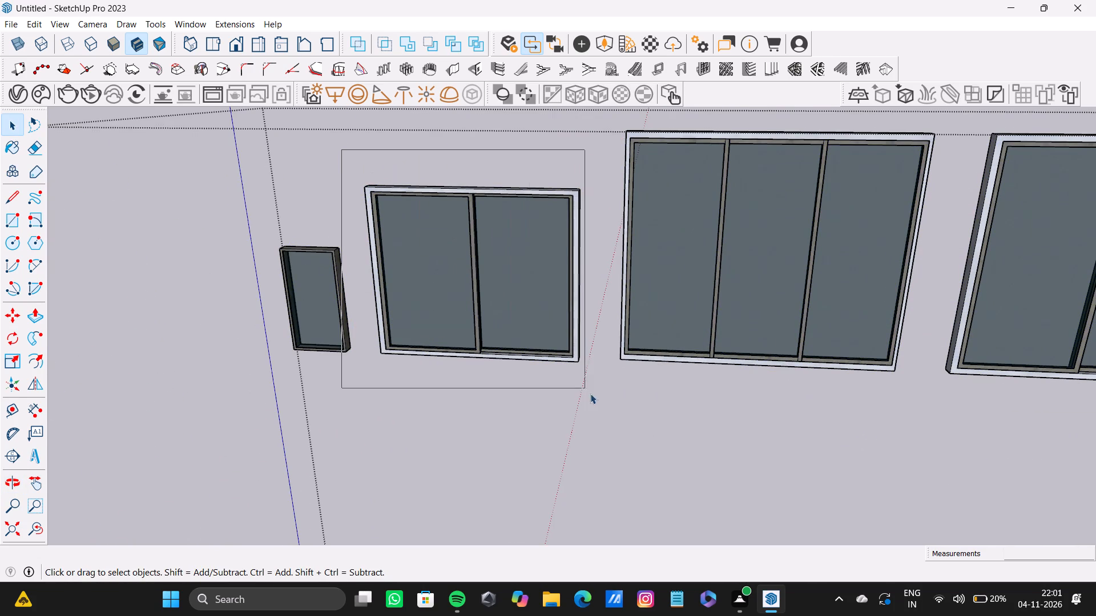
pyautogui.moveTo(590, 394); pyautogui.dragTo(610, 418)
pyautogui.scroll(-7, 183, 256)
pyautogui.moveTo(346, 303); pyautogui.dragTo(351, 580, button='middle')
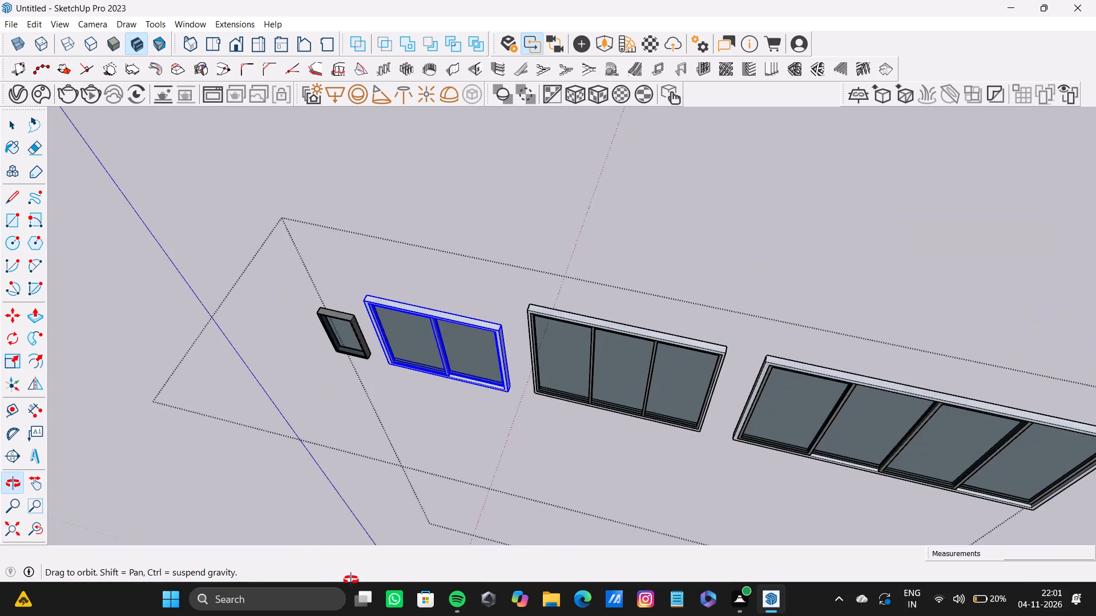
pyautogui.moveTo(351, 580); pyautogui.dragTo(351, 582, button='middle')
pyautogui.scroll(7, 362, 342)
pyautogui.press('m')
pyautogui.scroll(3, 385, 308)
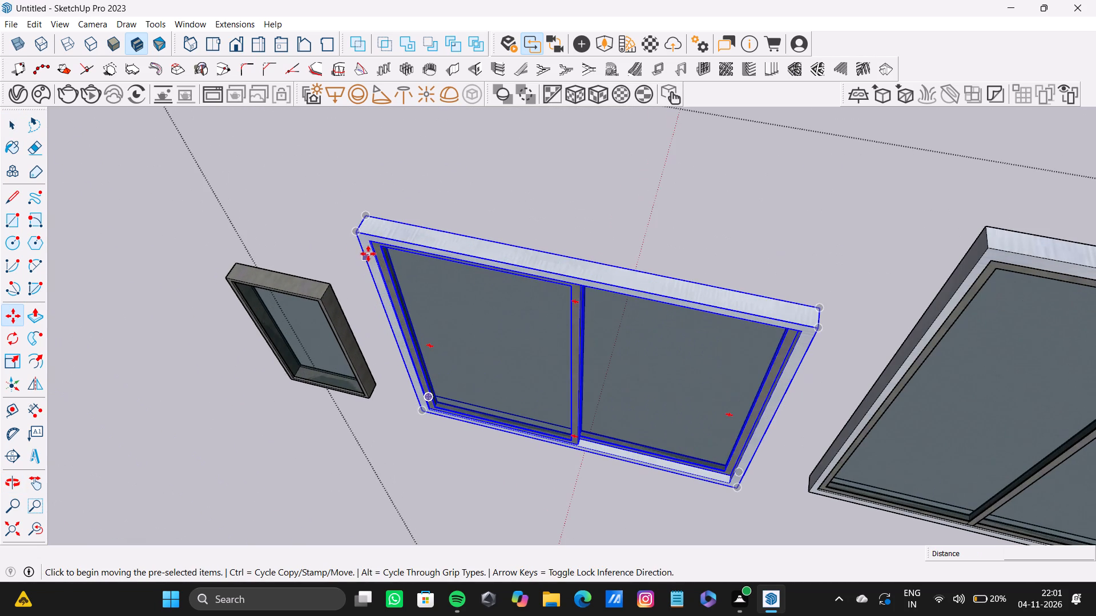
pyautogui.click(357, 233)
pyautogui.scroll(-15, 469, 340)
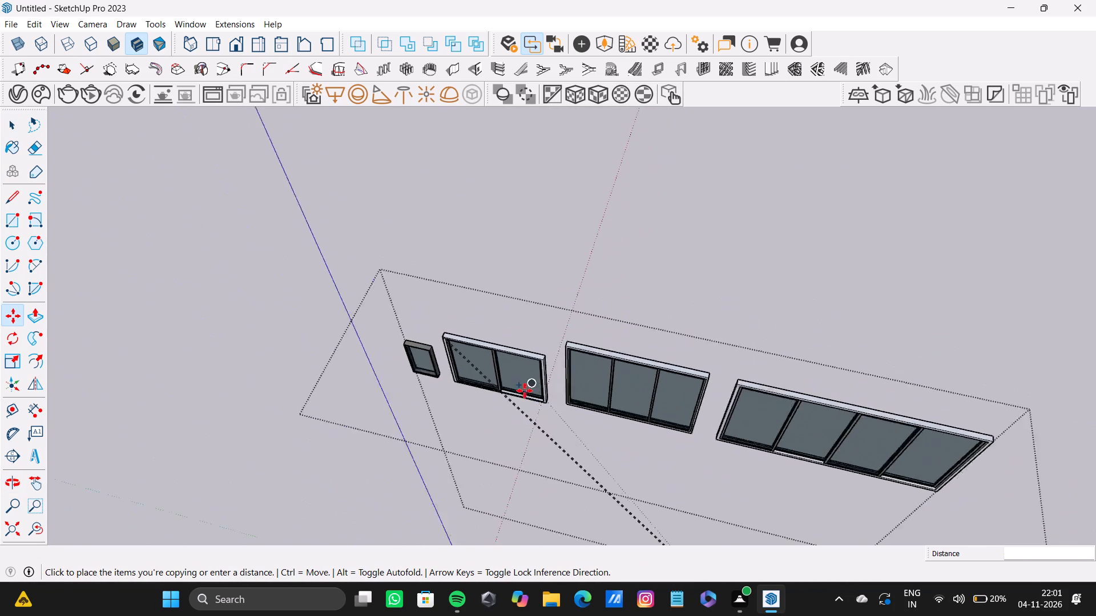
pyautogui.scroll(-8, 525, 391)
pyautogui.keyDown('shift'); pyautogui.moveTo(487, 459); pyautogui.dragTo(457, 277, button='middle'); pyautogui.keyUp('shift')
pyautogui.scroll(4, 450, 380)
pyautogui.scroll(-5, 460, 411)
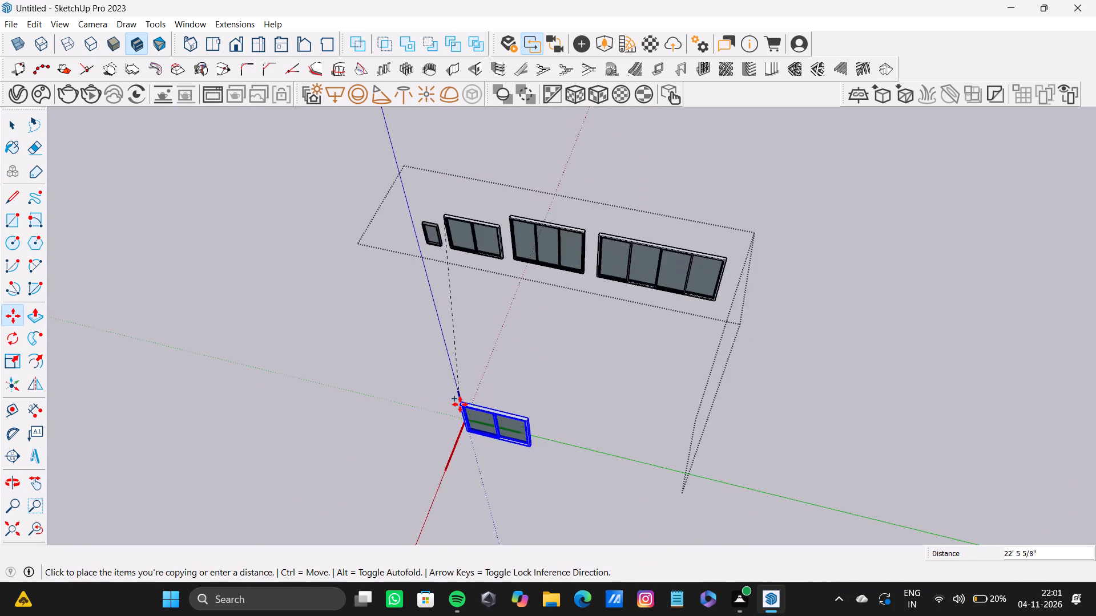
pyautogui.scroll(-17, 460, 404)
pyautogui.keyDown('shift'); pyautogui.moveTo(461, 425); pyautogui.dragTo(446, 346, button='middle'); pyautogui.keyUp('shift')
pyautogui.scroll(13, 429, 401)
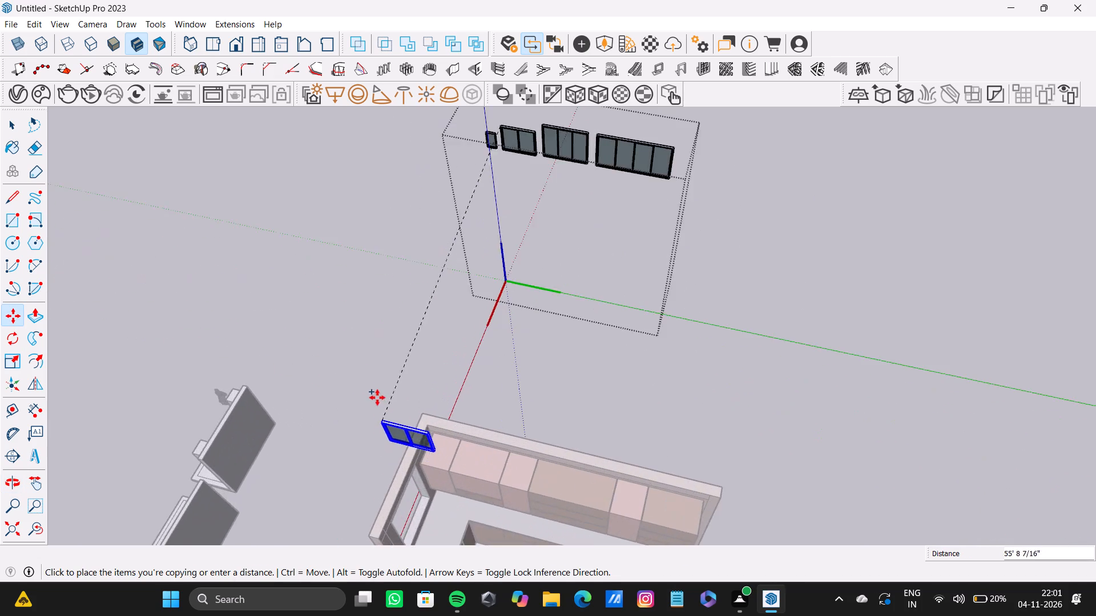
pyautogui.scroll(3, 377, 398)
pyautogui.click(362, 376)
pyautogui.press('space')
# Rotate the copied two-panel window 90 degrees about the vertical axis through its upper front corner.
pyautogui.press('q')
pyautogui.scroll(5, 378, 399)
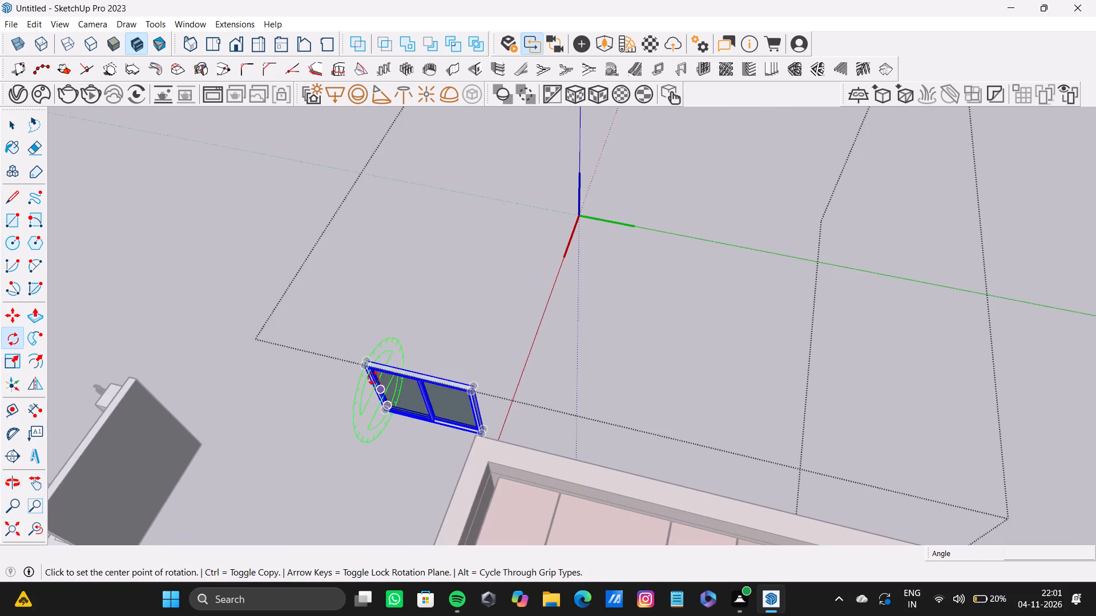
pyautogui.scroll(3, 373, 378)
pyautogui.press('Up')
pyautogui.scroll(8, 360, 365)
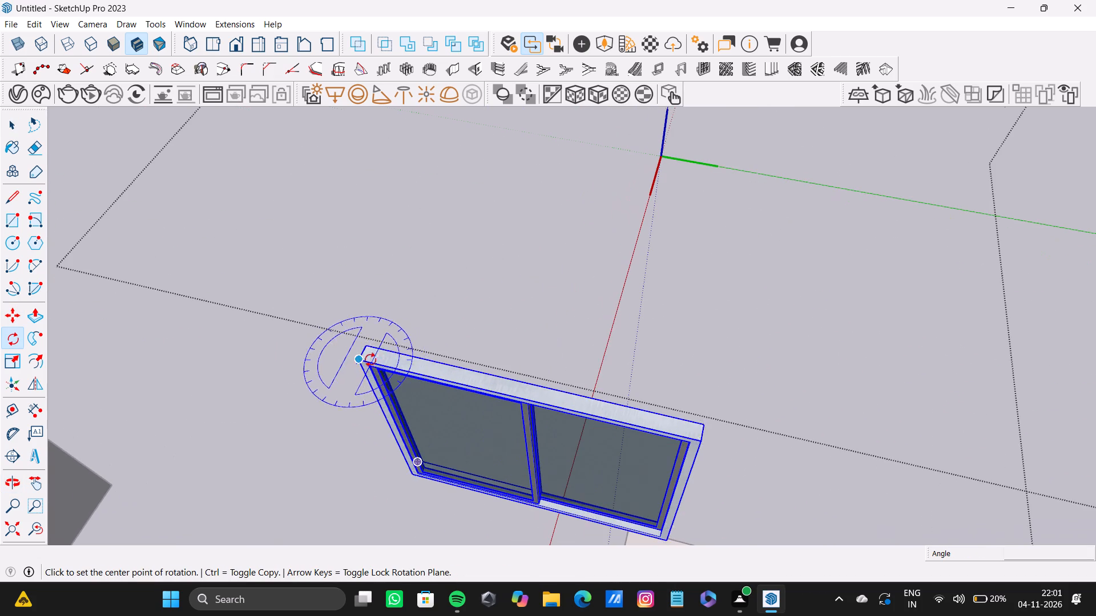
pyautogui.click(360, 357)
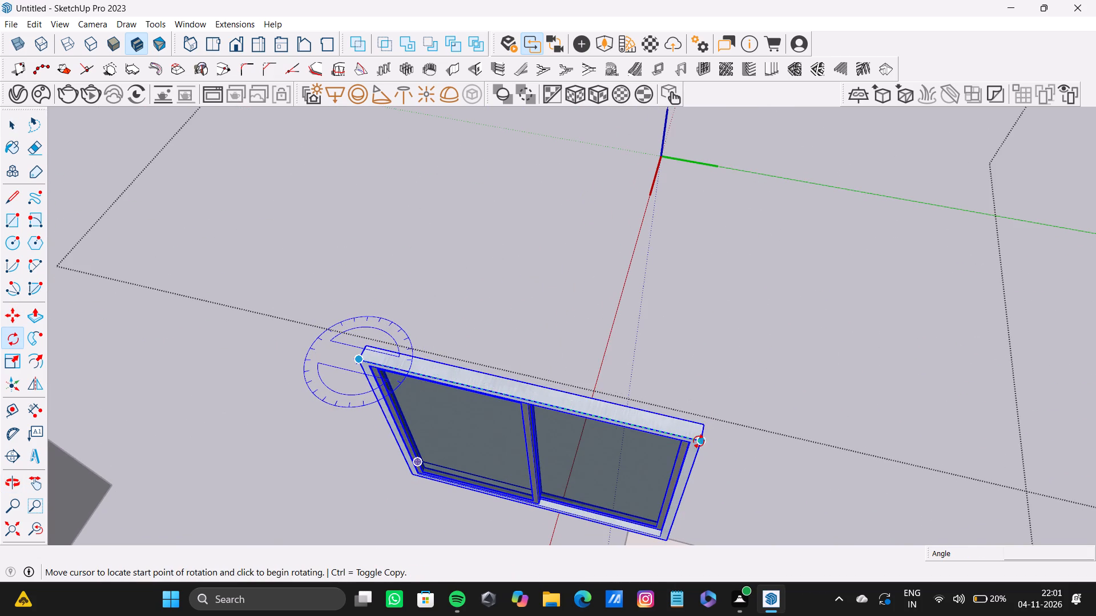
pyautogui.click(699, 441)
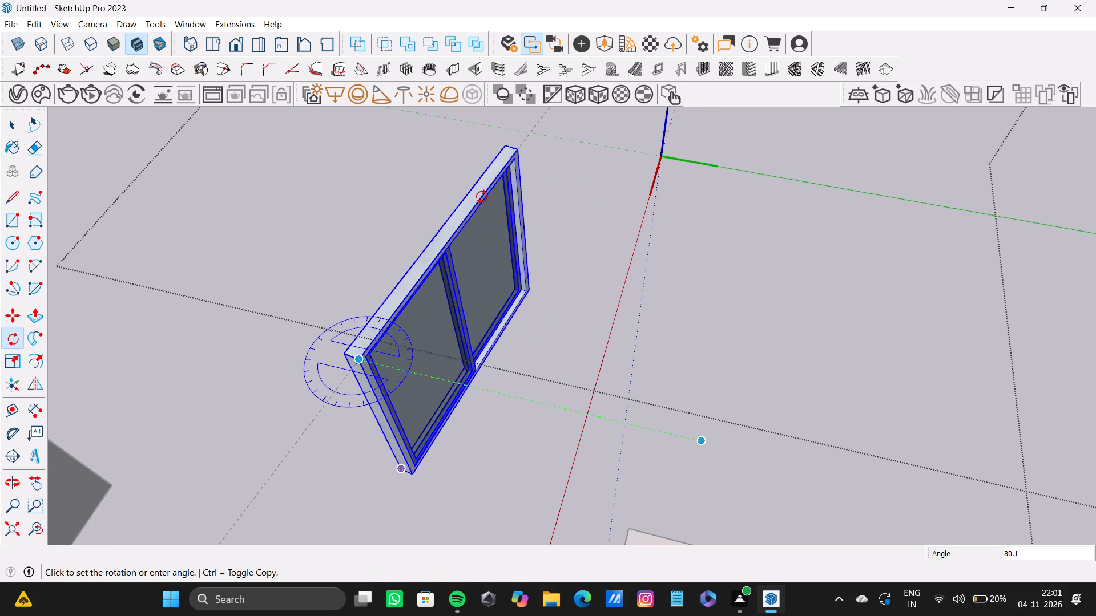
pyautogui.write('90')
pyautogui.press('Return')
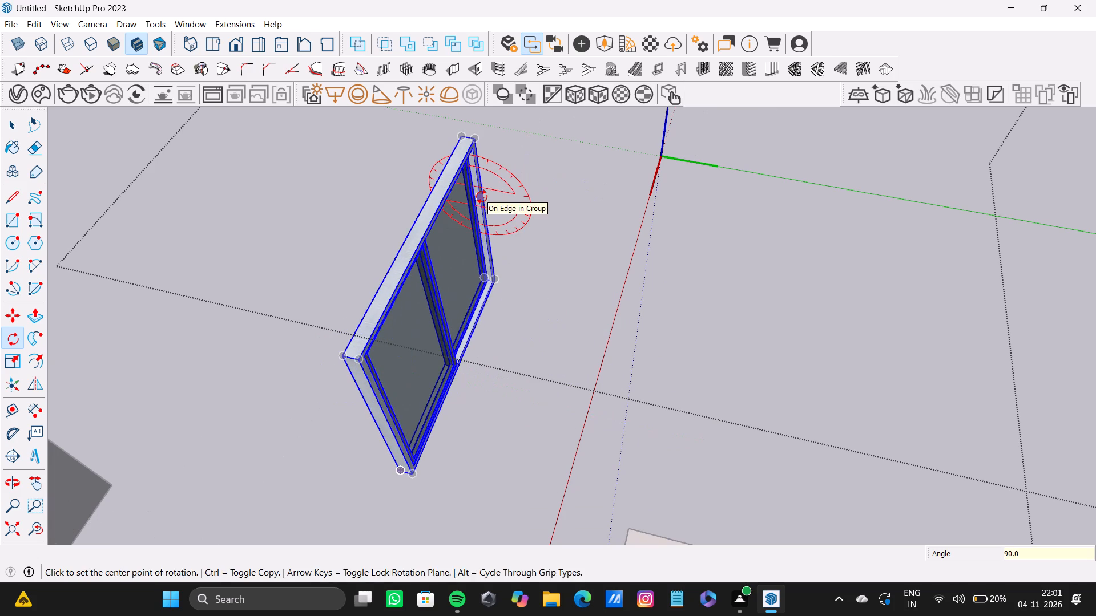
pyautogui.press('space')
# Open the two-panel window near the kitchen for editing and select its whole frame with both glass panels.
pyautogui.scroll(-8, 515, 322)
pyautogui.moveTo(643, 381); pyautogui.dragTo(203, 366, button='middle')
pyautogui.press('space')
pyautogui.click(603, 181)
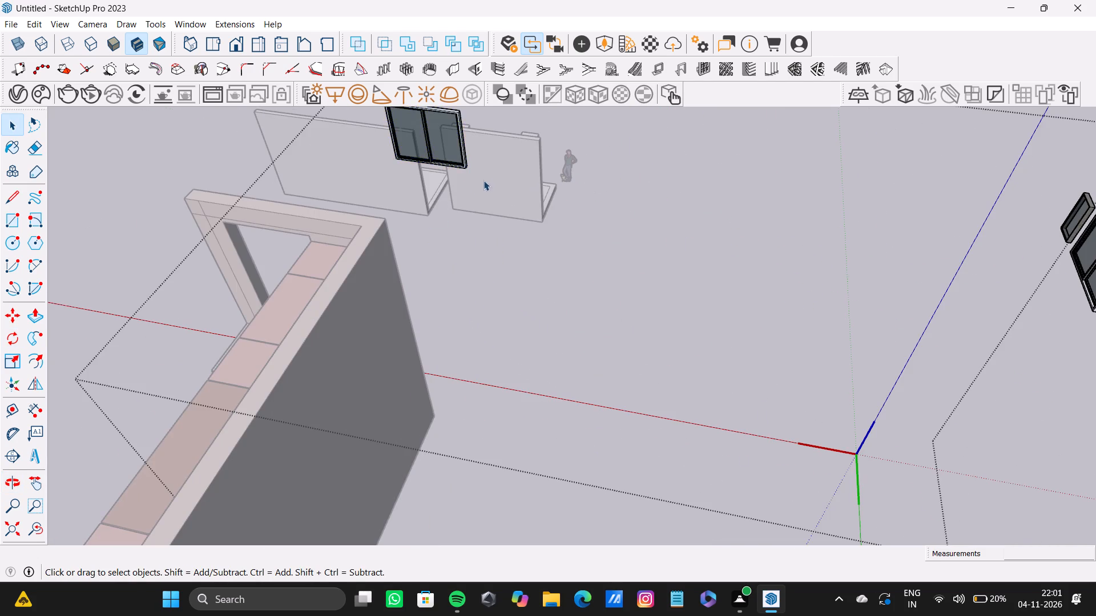
pyautogui.scroll(3, 483, 180)
pyautogui.keyDown('shift'); pyautogui.moveTo(485, 179); pyautogui.dragTo(616, 313, button='middle'); pyautogui.keyUp('shift')
pyautogui.doubleClick(654, 372)
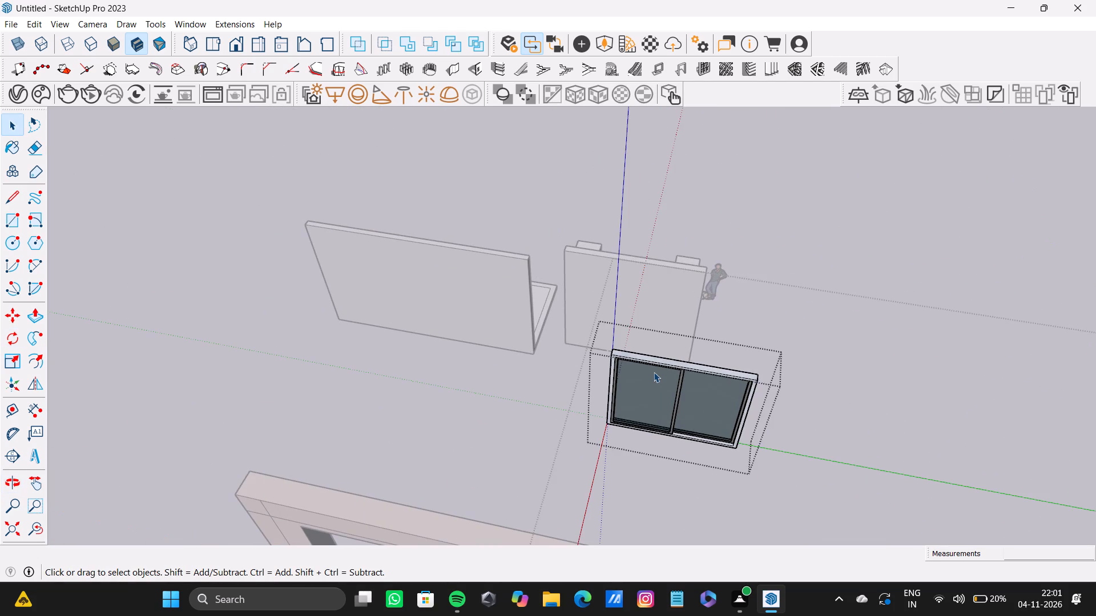
pyautogui.doubleClick(654, 372)
pyautogui.click(760, 360)
pyautogui.doubleClick(708, 371)
pyautogui.click(784, 351)
pyautogui.moveTo(557, 318); pyautogui.dragTo(795, 502)
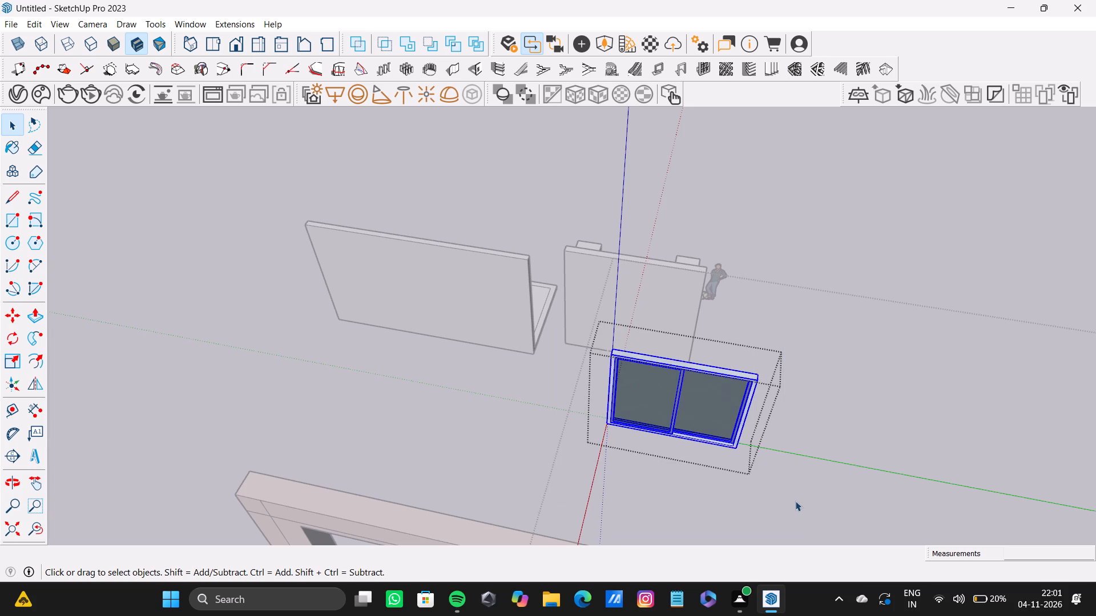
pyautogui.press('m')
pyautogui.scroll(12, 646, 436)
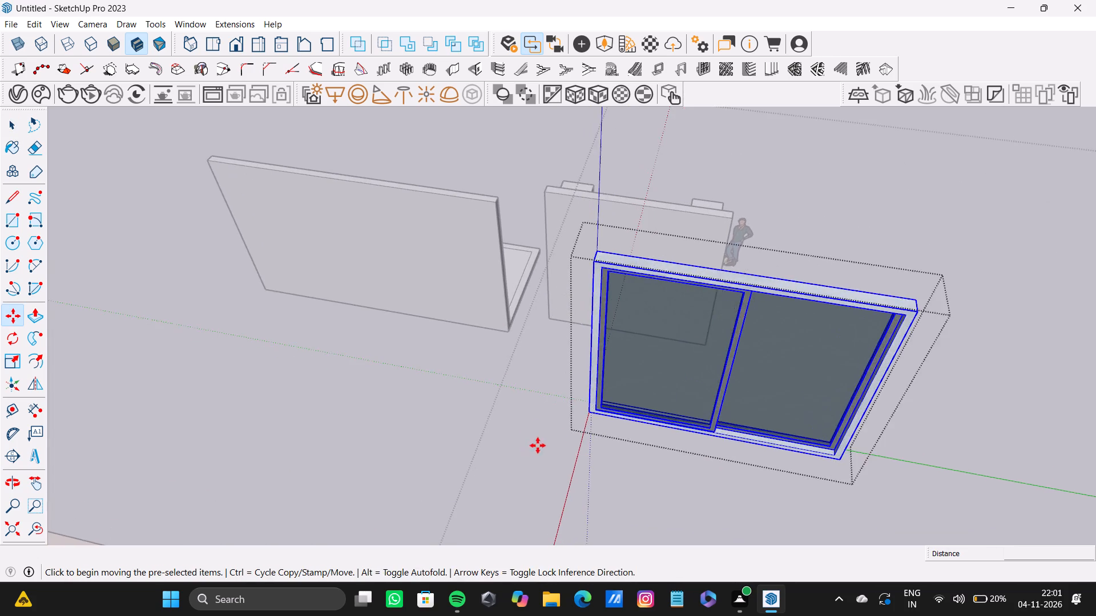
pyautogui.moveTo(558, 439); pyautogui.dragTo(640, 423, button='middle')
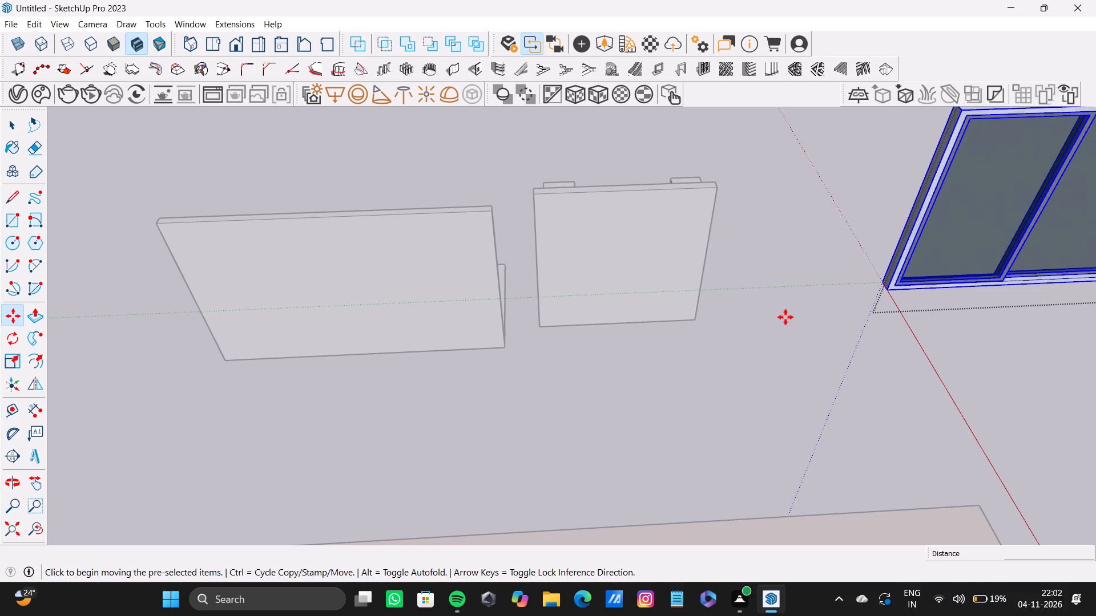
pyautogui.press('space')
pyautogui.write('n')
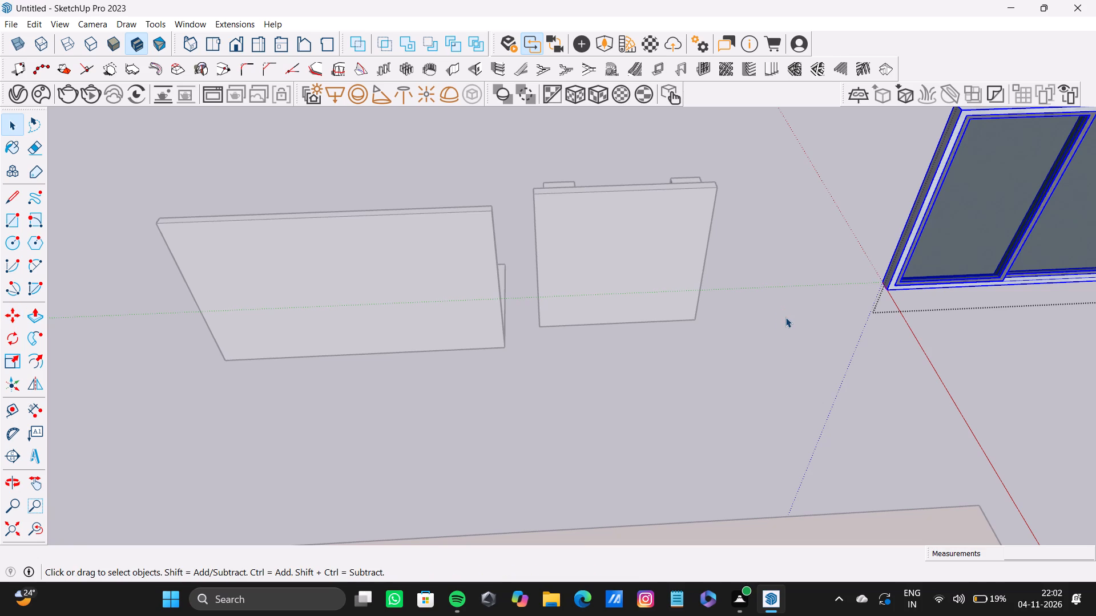
# Move the selected two-panel window by its lower front corner onto the matching lower corner of the kitchen's window opening.
pyautogui.scroll(-20, 513, 2)
pyautogui.scroll(-1, 513, 2)
pyautogui.moveTo(711, 253); pyautogui.dragTo(726, 145, button='middle')
pyautogui.scroll(19, 719, 171)
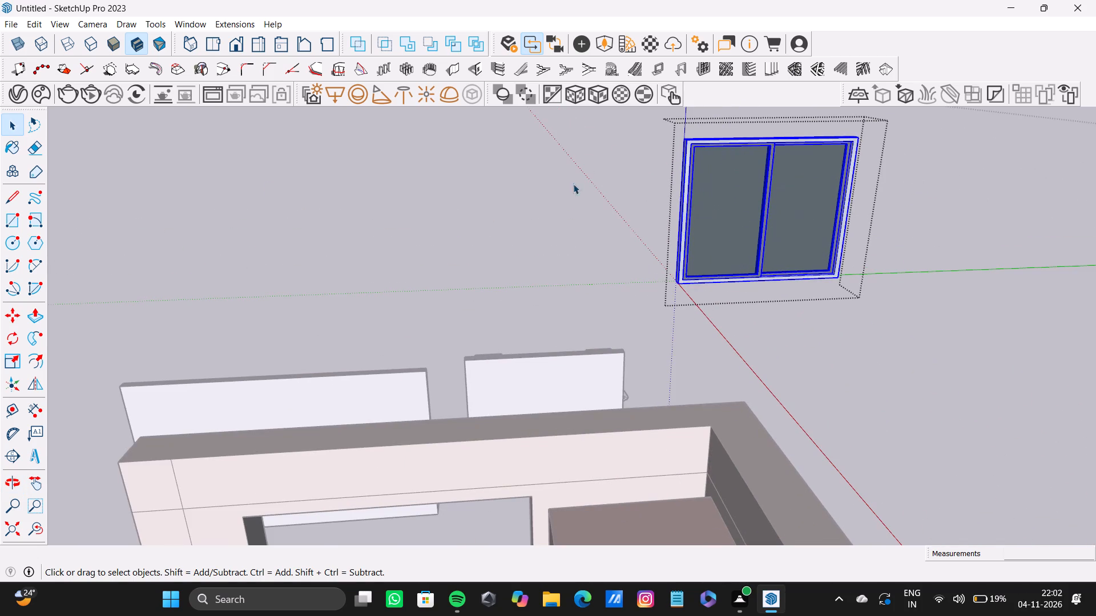
pyautogui.scroll(9, 676, 216)
pyautogui.scroll(-8, 688, 222)
pyautogui.moveTo(682, 265); pyautogui.dragTo(815, 277, button='middle')
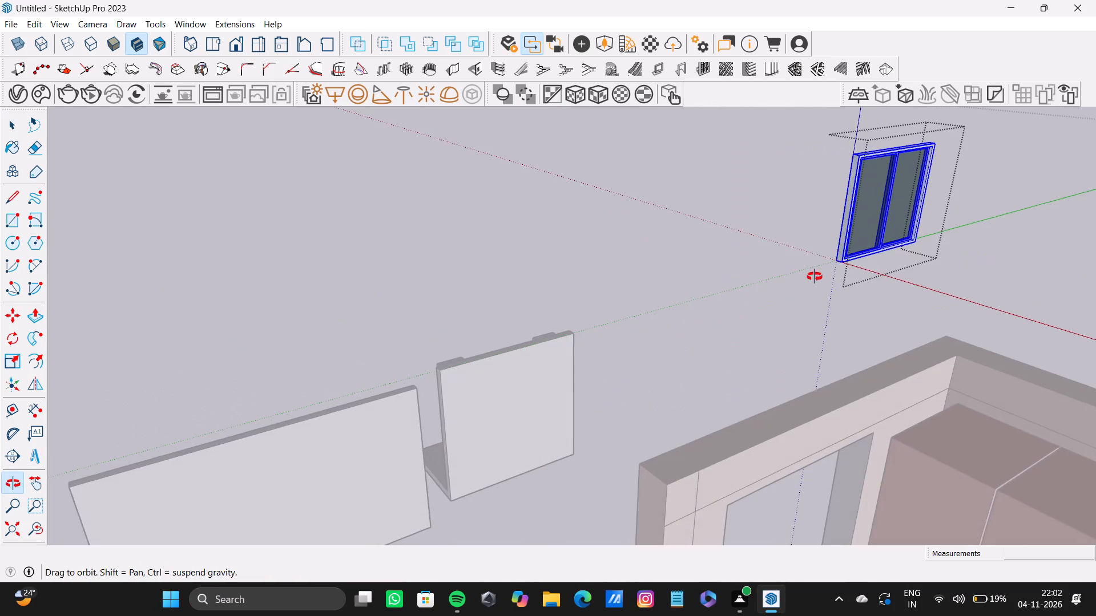
pyautogui.moveTo(815, 277); pyautogui.dragTo(720, 277, button='middle')
pyautogui.scroll(10, 721, 279)
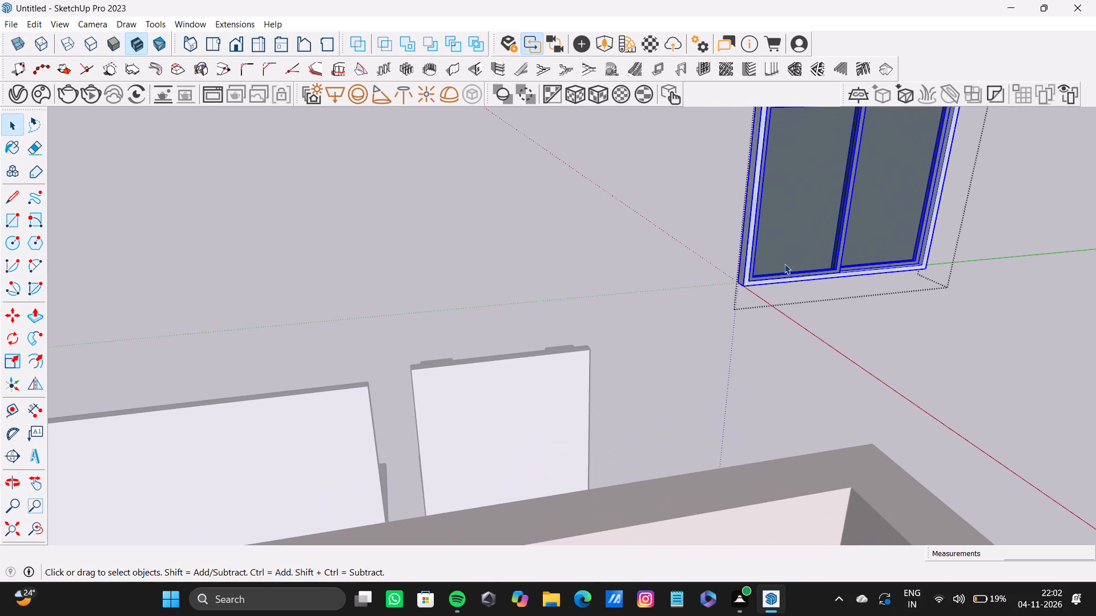
pyautogui.press('m')
pyautogui.scroll(13, 758, 269)
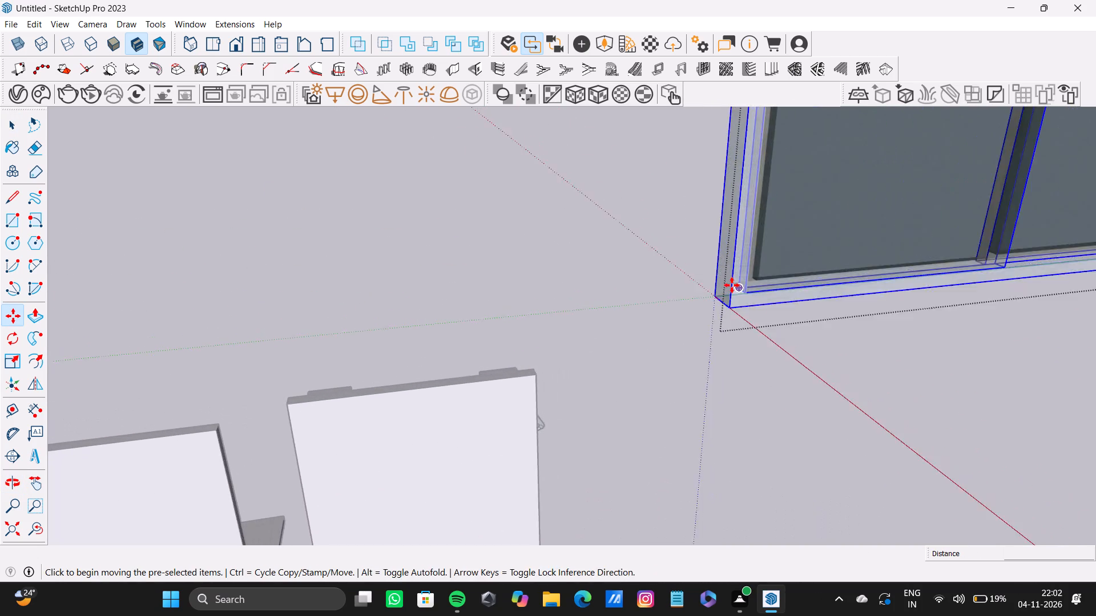
pyautogui.scroll(7, 732, 285)
pyautogui.click(728, 332)
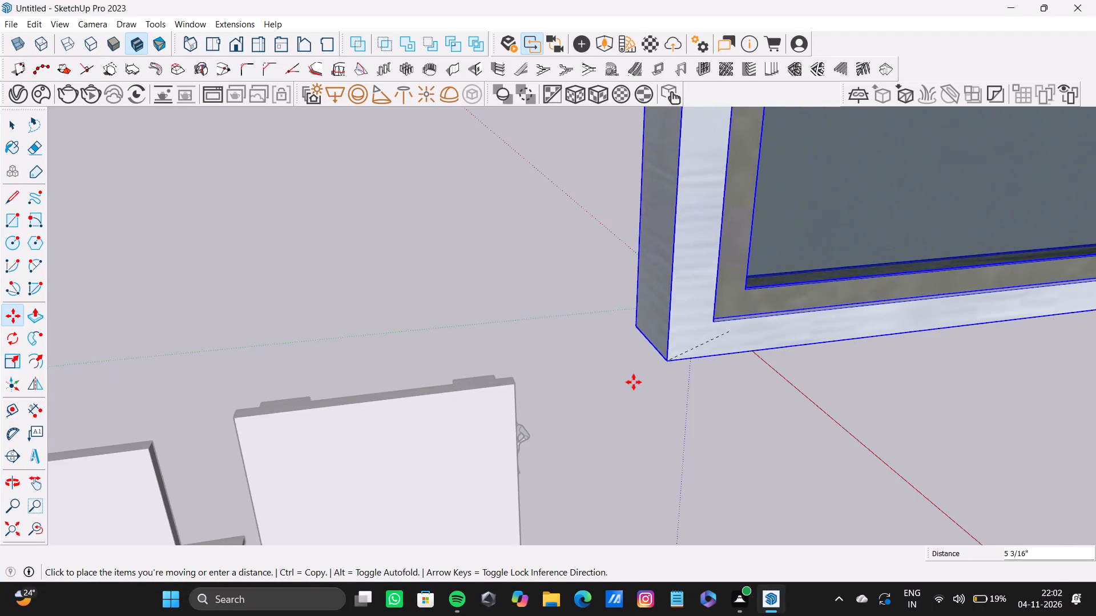
pyautogui.scroll(-20, 633, 383)
pyautogui.scroll(-17, 633, 383)
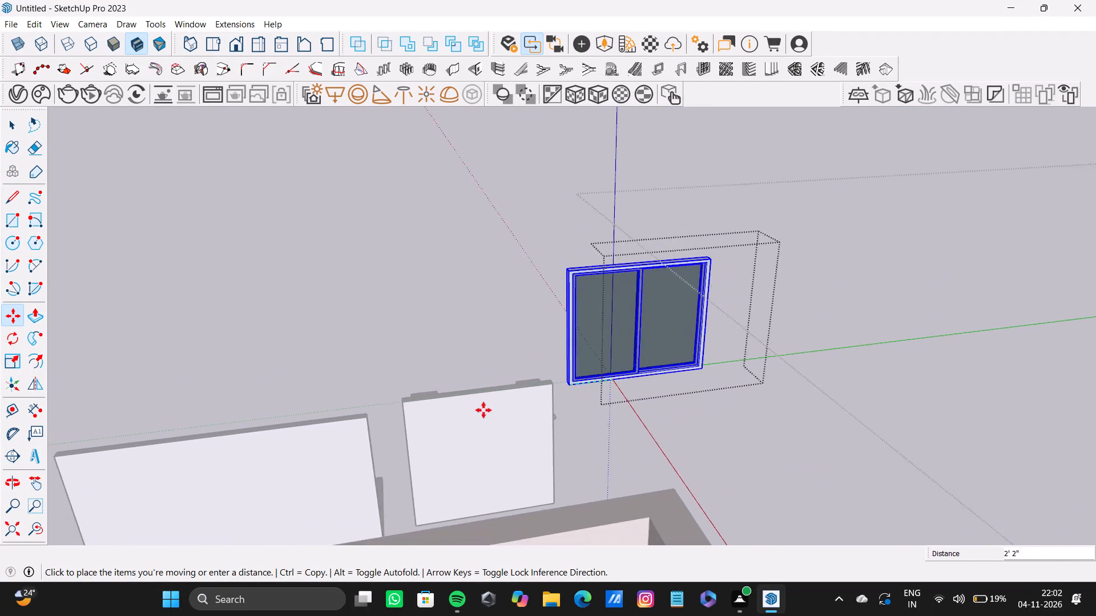
pyautogui.scroll(-12, 483, 410)
pyautogui.moveTo(457, 483); pyautogui.dragTo(467, 389, button='middle')
pyautogui.scroll(10, 430, 479)
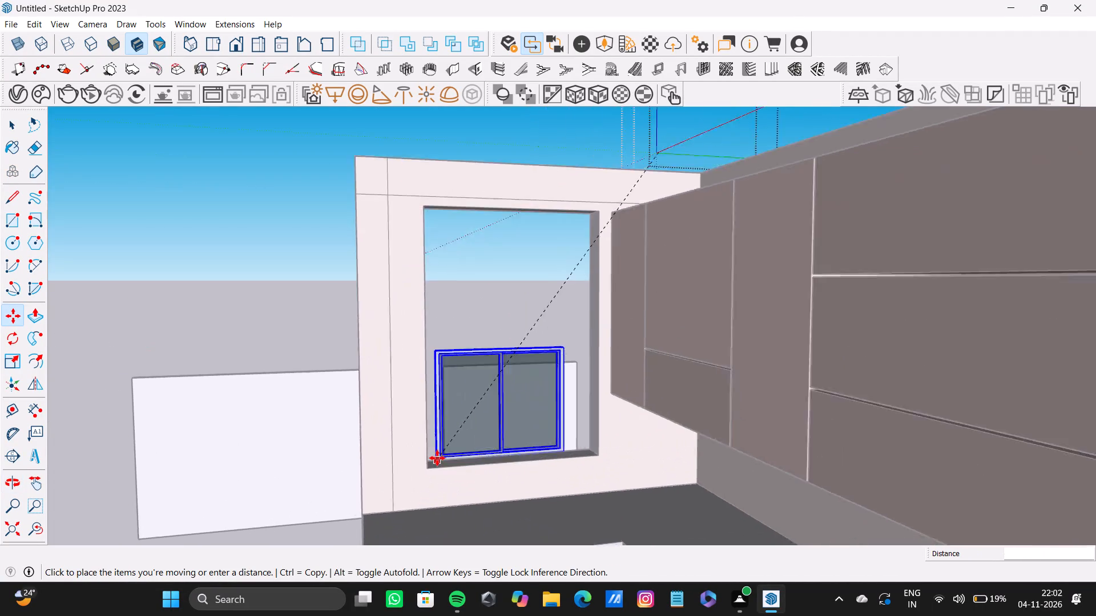
pyautogui.scroll(8, 437, 458)
pyautogui.moveTo(438, 422); pyautogui.dragTo(423, 469, button='middle')
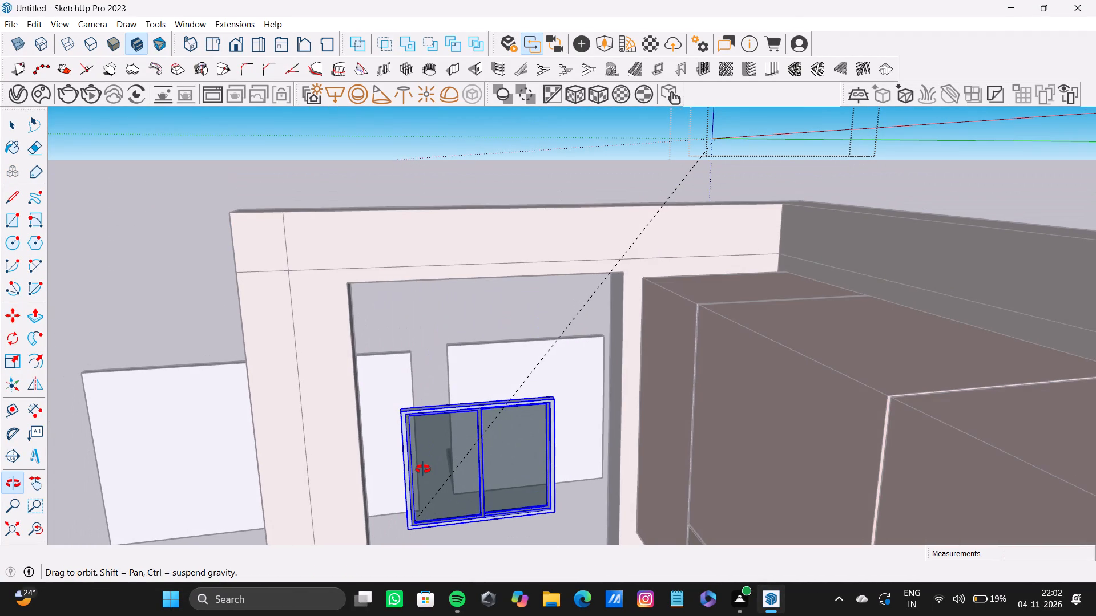
pyautogui.moveTo(423, 469); pyautogui.dragTo(402, 388, button='middle')
pyautogui.scroll(2, 418, 175)
pyautogui.keyDown('shift'); pyautogui.moveTo(408, 175); pyautogui.dragTo(419, 290, button='middle'); pyautogui.keyUp('shift')
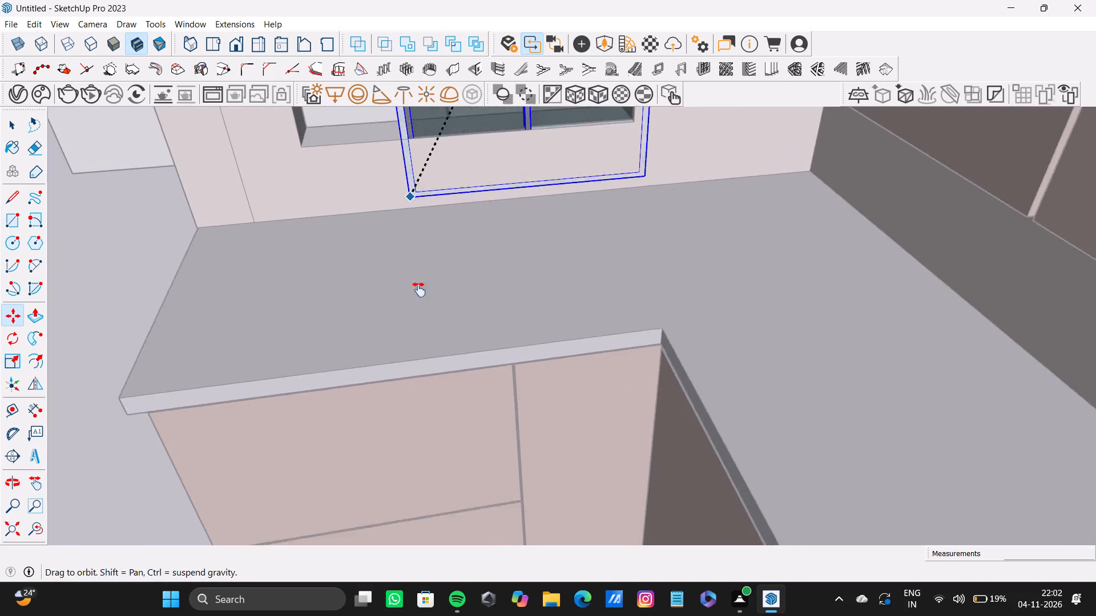
pyautogui.keyDown('shift'); pyautogui.moveTo(419, 290); pyautogui.dragTo(443, 412, button='middle'); pyautogui.keyUp('shift')
pyautogui.scroll(12, 401, 382)
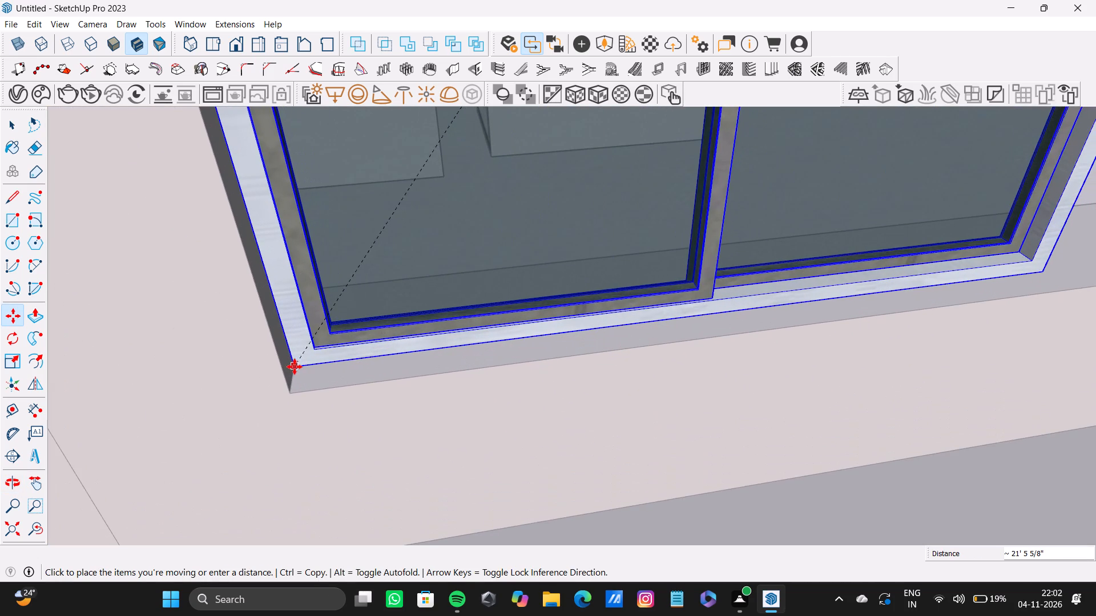
pyautogui.click(293, 367)
# Scale the two-panel window's width by a factor of about 1.19 towards the far side of the opening.
pyautogui.moveTo(324, 381); pyautogui.dragTo(325, 245, button='middle')
pyautogui.scroll(-4, 351, 254)
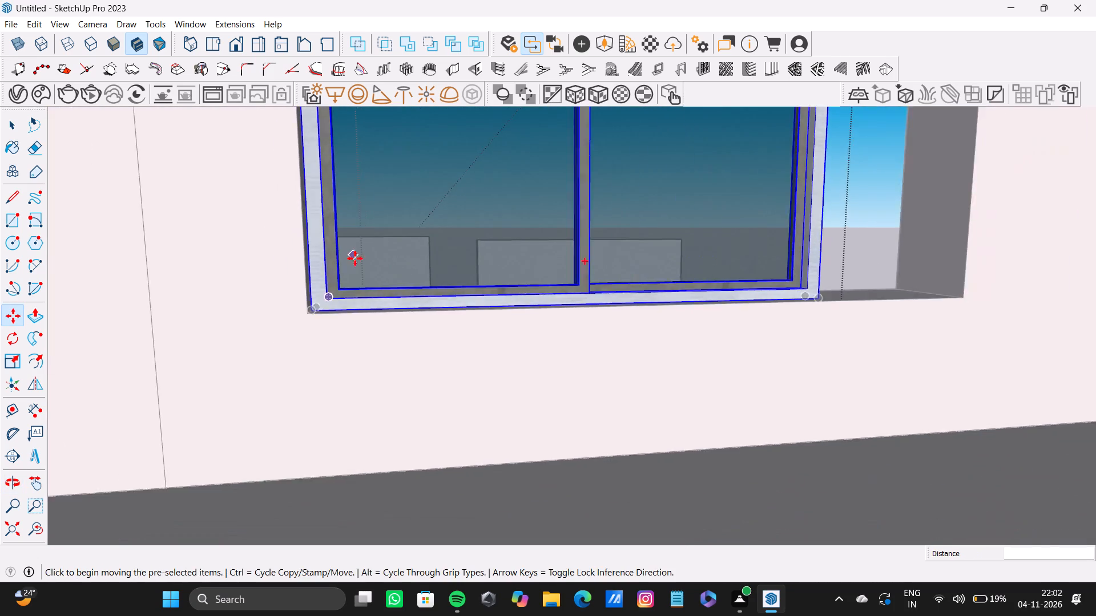
pyautogui.scroll(-5, 355, 258)
pyautogui.keyDown('shift'); pyautogui.moveTo(442, 231); pyautogui.dragTo(413, 448, button='middle'); pyautogui.keyUp('shift')
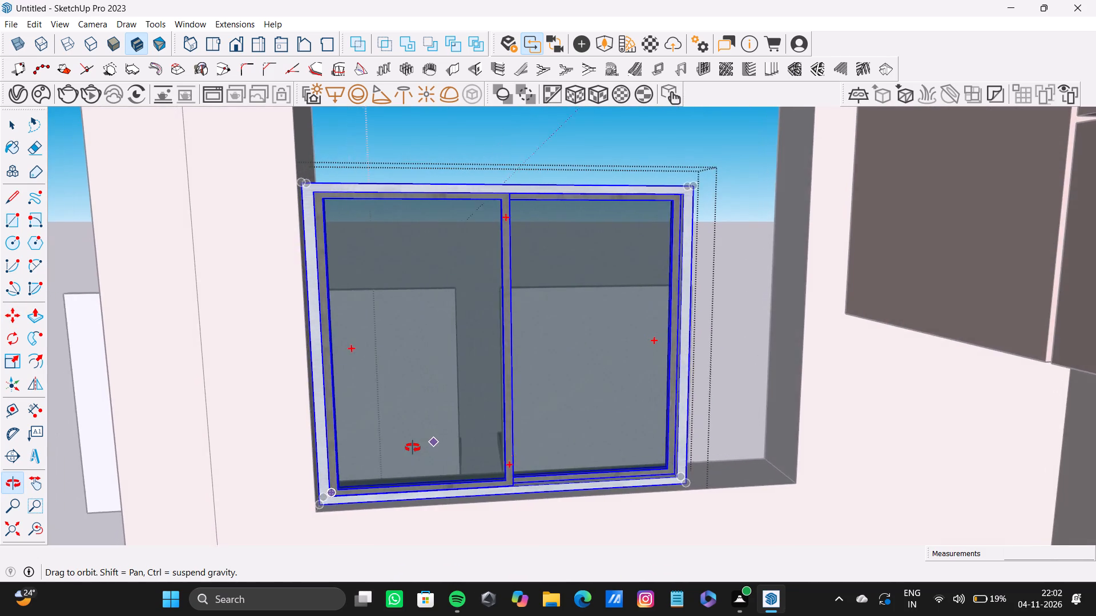
pyautogui.keyDown('shift'); pyautogui.moveTo(413, 448); pyautogui.dragTo(403, 452, button='middle'); pyautogui.keyUp('shift')
pyautogui.press('s')
pyautogui.scroll(5, 590, 385)
pyautogui.moveTo(655, 349); pyautogui.dragTo(610, 363, button='middle')
pyautogui.moveTo(665, 315); pyautogui.dragTo(661, 315, button='middle')
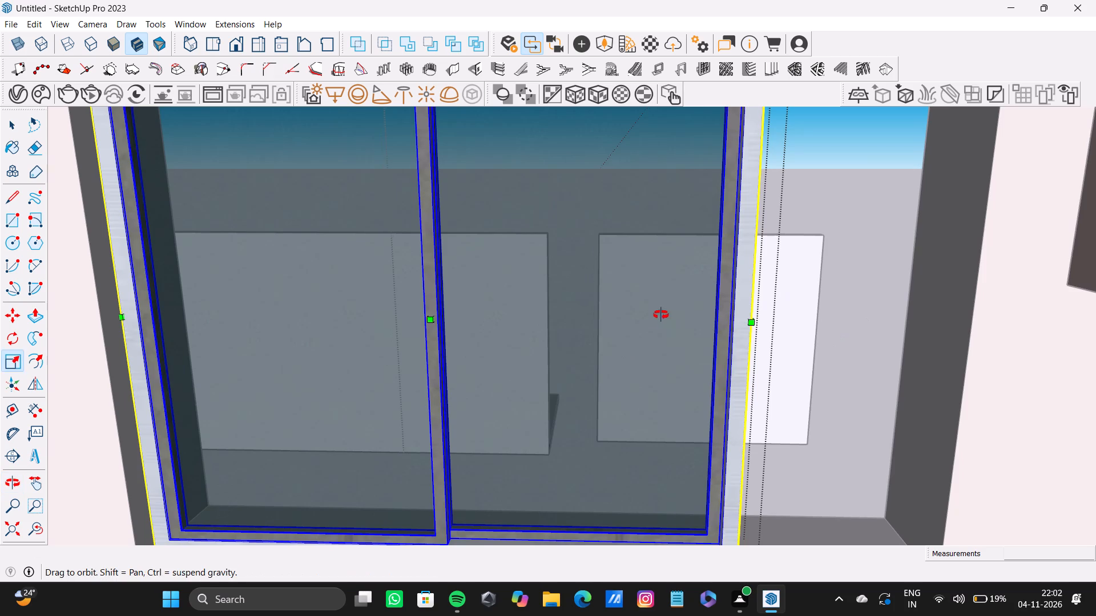
pyautogui.moveTo(661, 315); pyautogui.dragTo(614, 323, button='middle')
pyautogui.scroll(1, 756, 325)
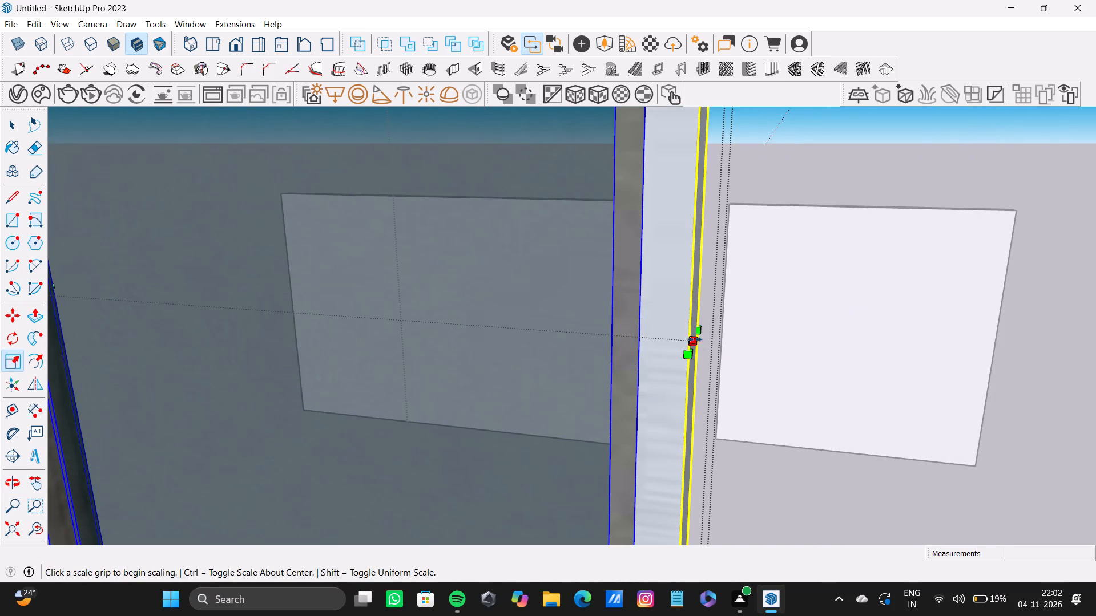
pyautogui.moveTo(695, 339); pyautogui.dragTo(887, 341)
pyautogui.scroll(-5, 885, 341)
pyautogui.keyDown('shift'); pyautogui.moveTo(876, 340); pyautogui.dragTo(752, 340, button='middle'); pyautogui.keyUp('shift')
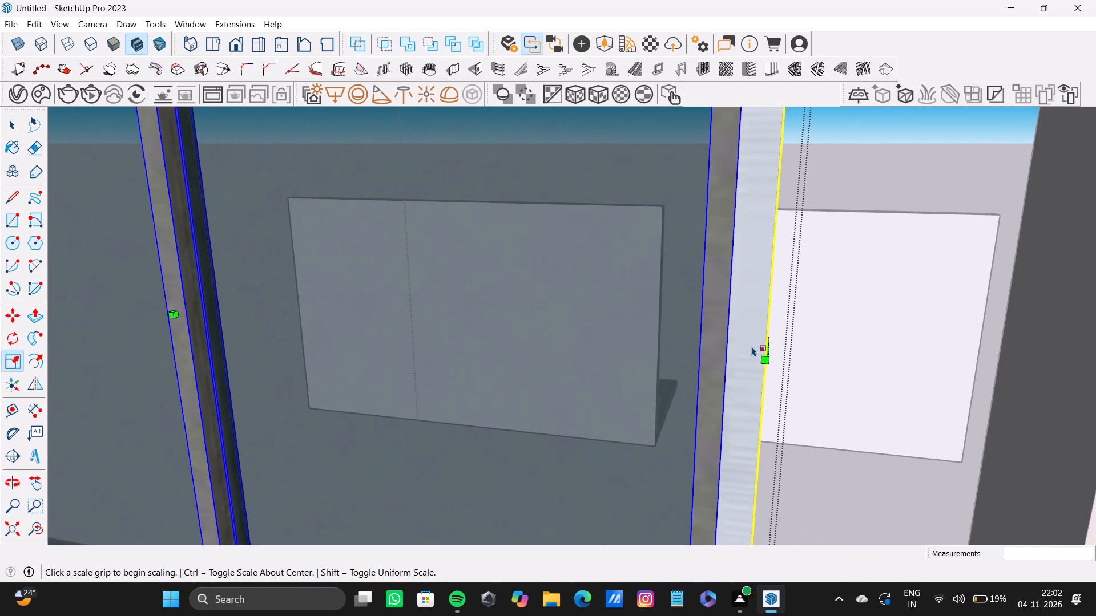
pyautogui.moveTo(769, 347); pyautogui.dragTo(1021, 366)
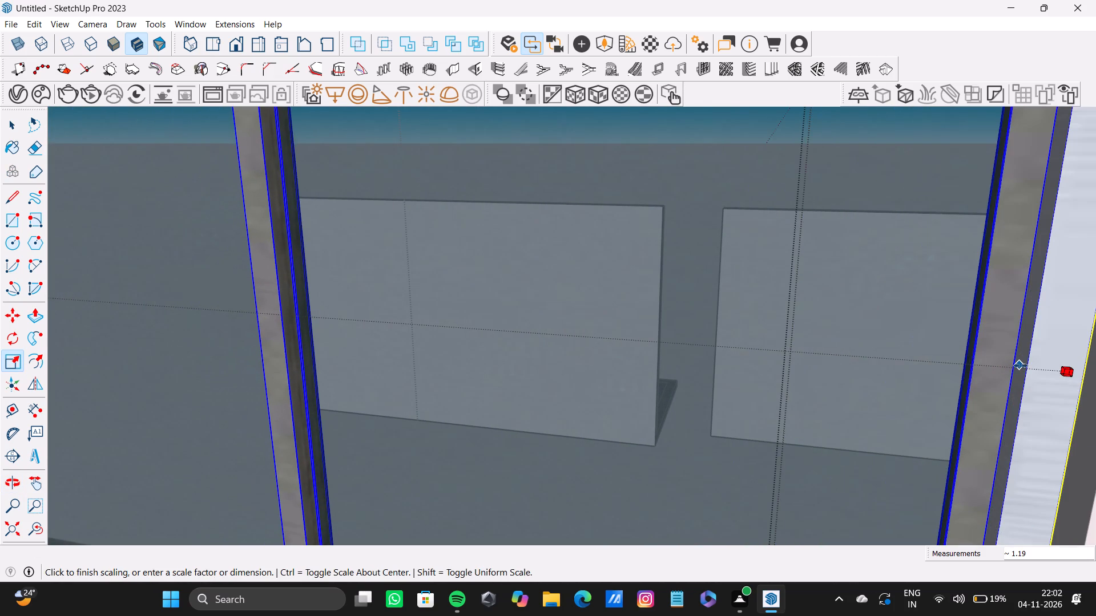
pyautogui.moveTo(1021, 366); pyautogui.dragTo(1022, 366)
pyautogui.scroll(-14, 823, 381)
pyautogui.click(8, 523)
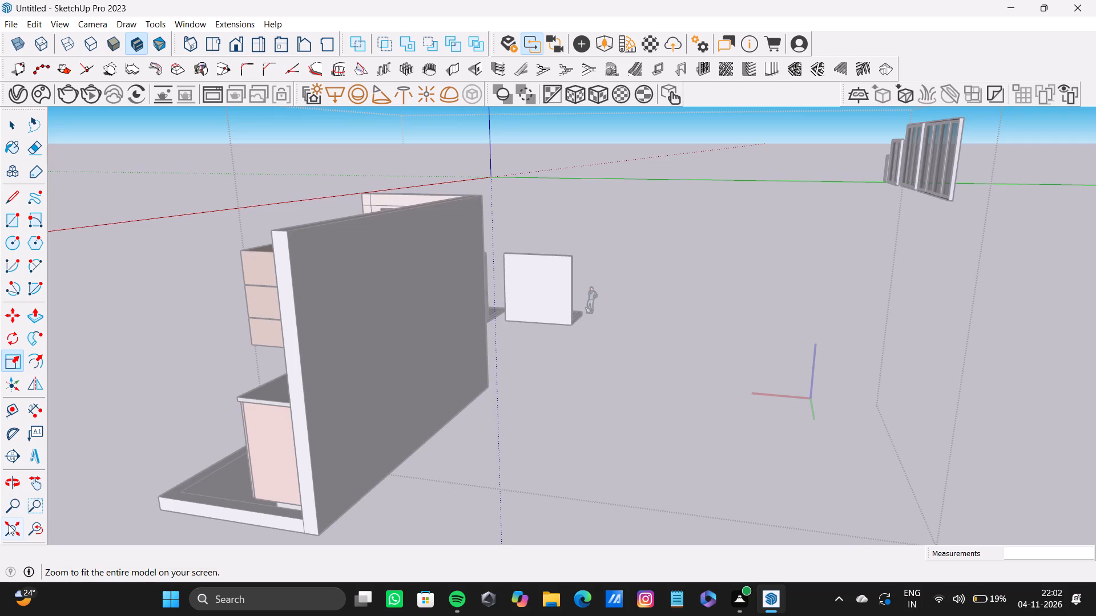
# Scale the selected two-panel window upward until its top frame meets the top edge of the kitchen's window opening.
pyautogui.moveTo(18, 506); pyautogui.dragTo(447, 485, button='middle')
pyautogui.moveTo(91, 428); pyautogui.dragTo(358, 429, button='middle')
pyautogui.scroll(7, 453, 305)
pyautogui.scroll(-3, 666, 253)
pyautogui.keyDown('shift'); pyautogui.moveTo(663, 253); pyautogui.dragTo(457, 439, button='middle'); pyautogui.keyUp('shift')
pyautogui.scroll(2, 761, 420)
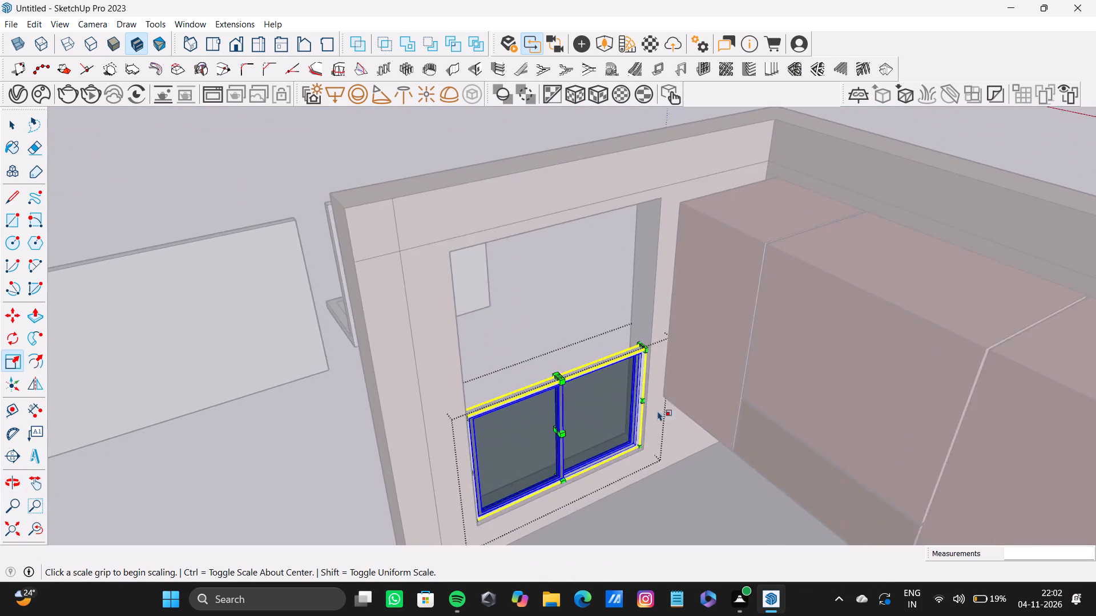
pyautogui.scroll(5, 658, 411)
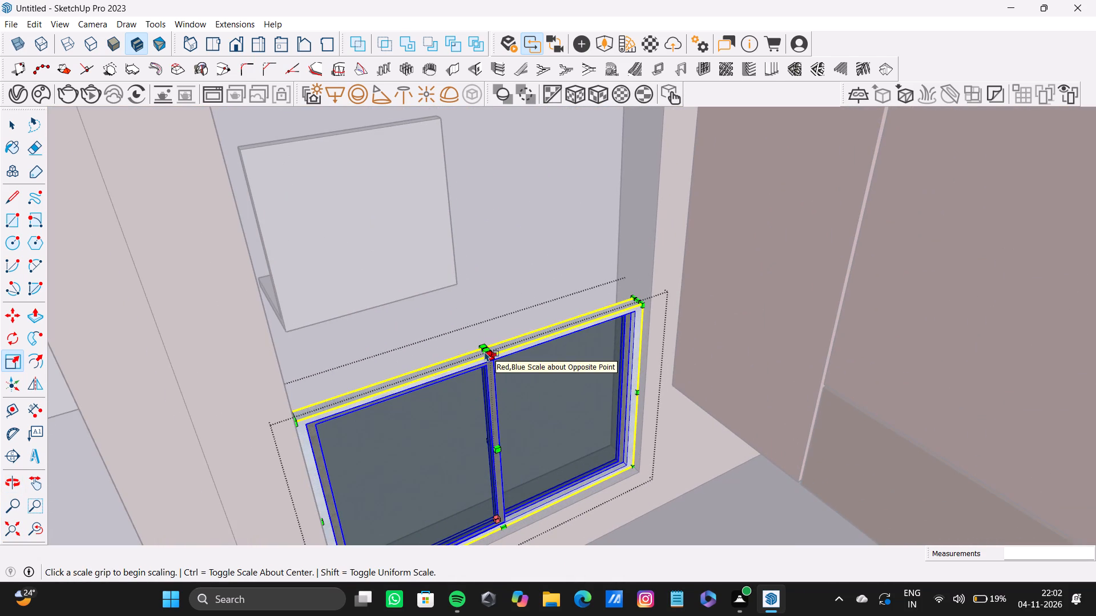
pyautogui.moveTo(487, 348); pyautogui.dragTo(449, 118)
pyautogui.scroll(-3, 438, 115)
pyautogui.keyDown('shift'); pyautogui.moveTo(446, 181); pyautogui.dragTo(457, 261, button='middle'); pyautogui.keyUp('shift')
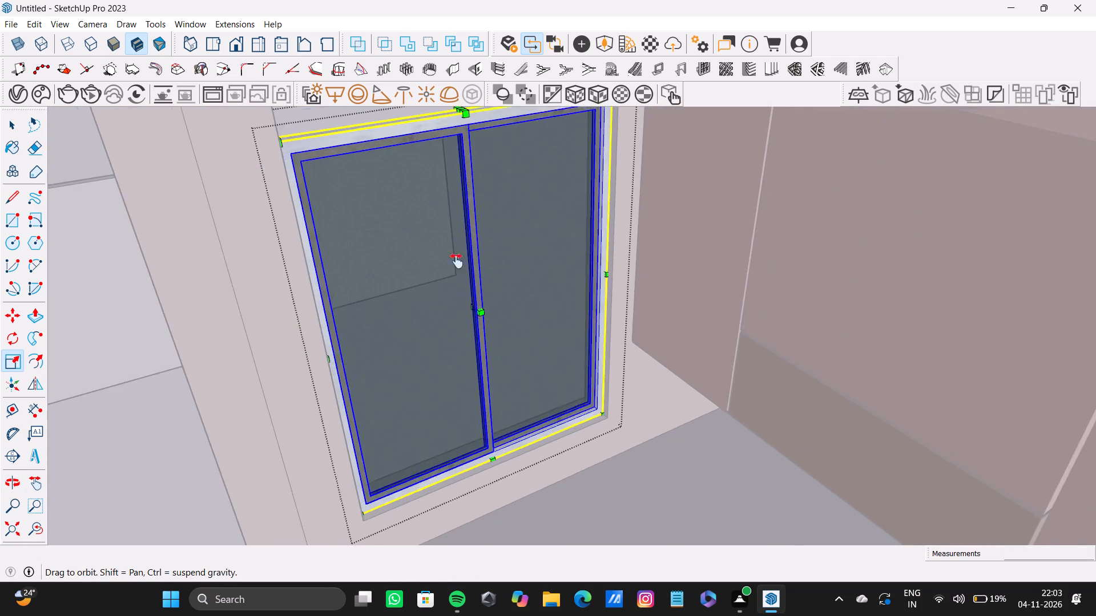
pyautogui.keyDown('shift'); pyautogui.moveTo(457, 261); pyautogui.dragTo(508, 416, button='middle'); pyautogui.keyUp('shift')
pyautogui.scroll(4, 518, 408)
pyautogui.moveTo(526, 362); pyautogui.dragTo(515, 309)
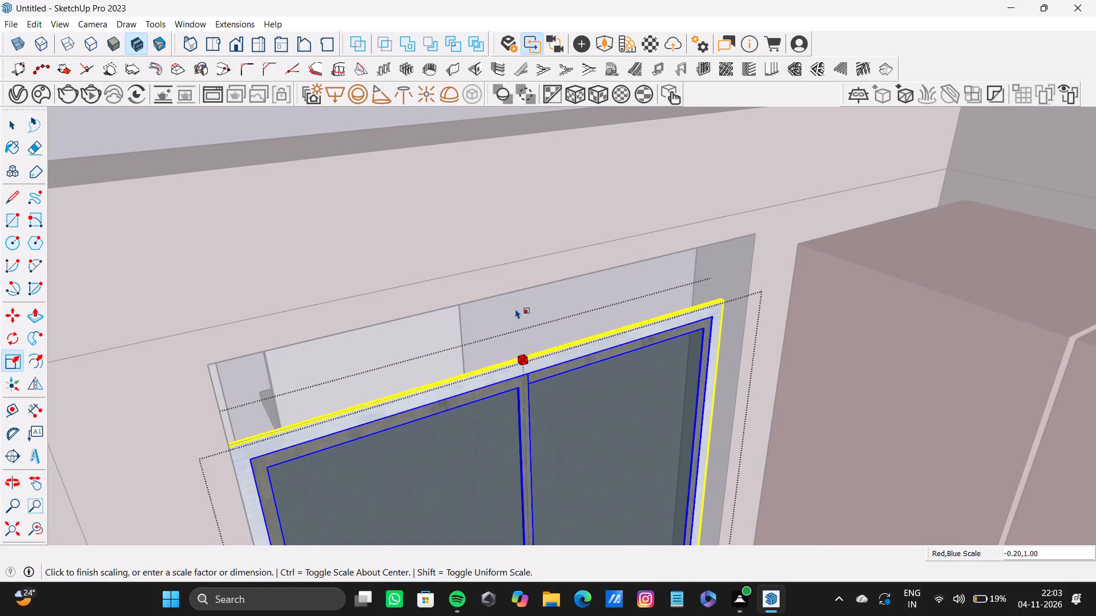
pyautogui.moveTo(515, 309); pyautogui.dragTo(511, 290)
pyautogui.scroll(-8, 389, 332)
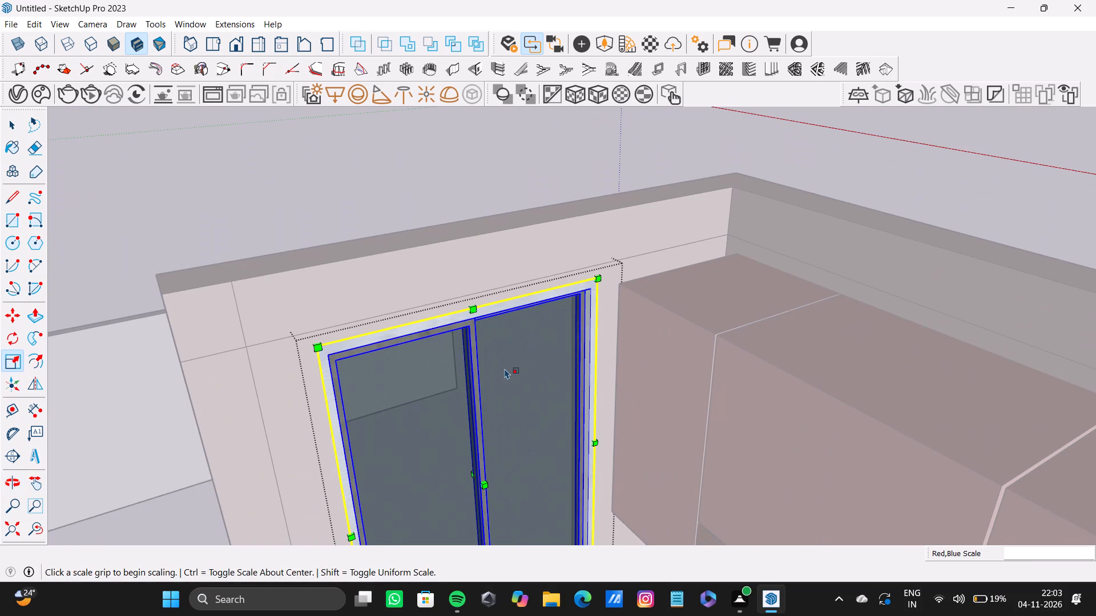
pyautogui.click(464, 309)
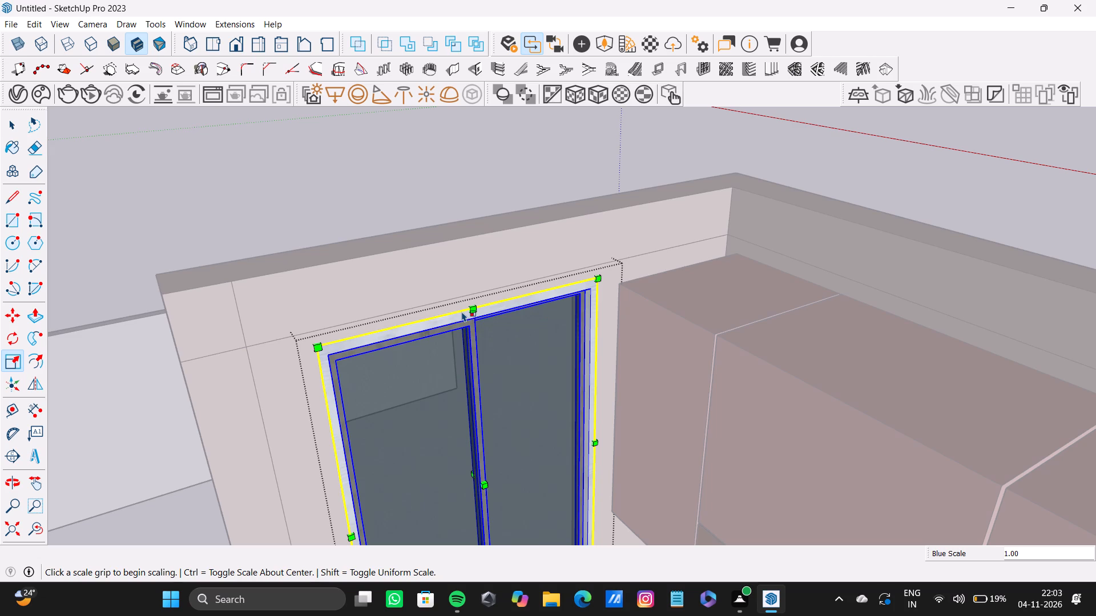
# Scale the two-panel window's depth by a factor of about 0.76 and leave the window's editing context.
pyautogui.scroll(-11, 440, 345)
pyautogui.moveTo(440, 368); pyautogui.dragTo(483, 326, button='middle')
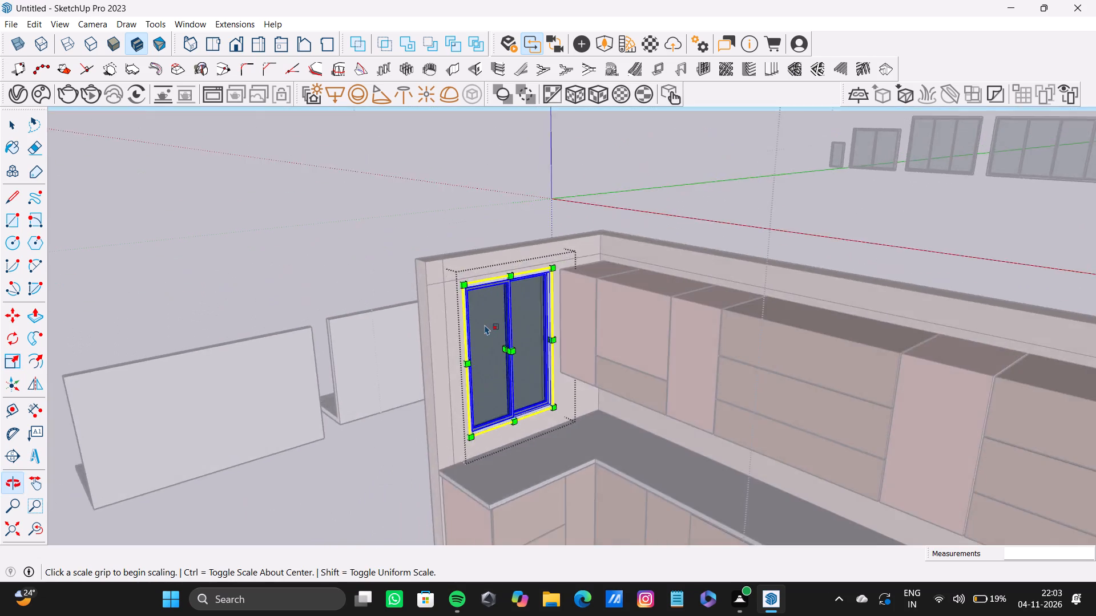
pyautogui.scroll(8, 481, 330)
pyautogui.click(546, 379)
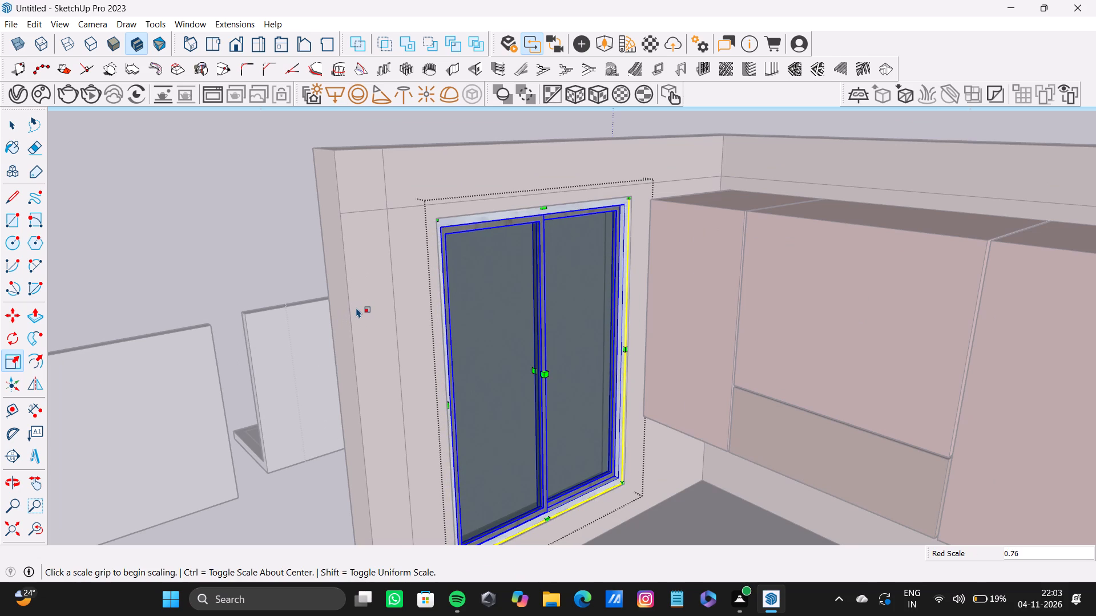
pyautogui.press('space')
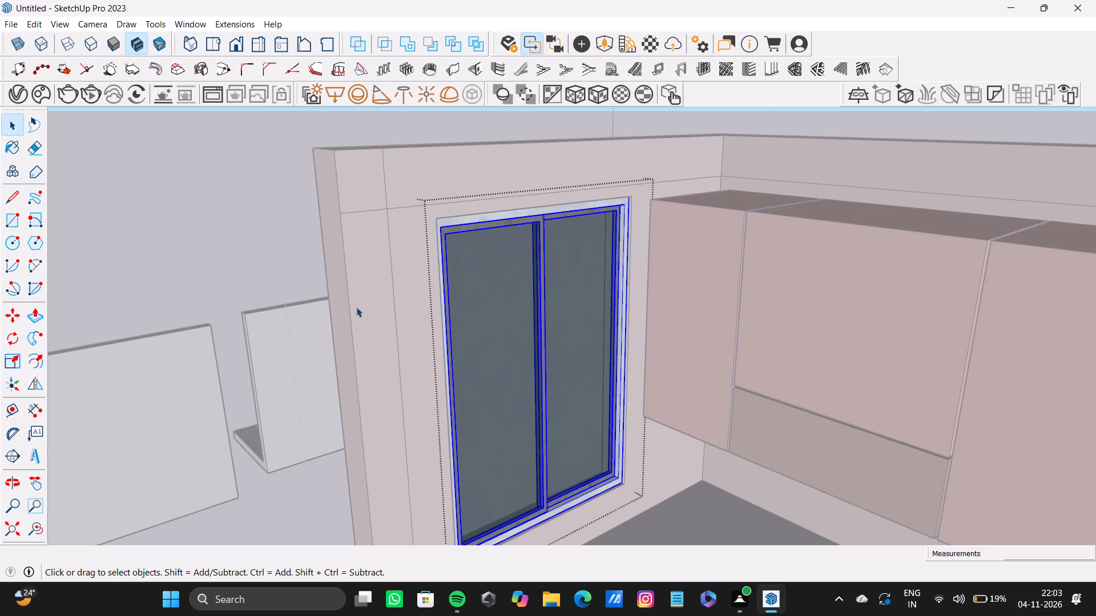
pyautogui.click(212, 237)
pyautogui.scroll(-14, 218, 235)
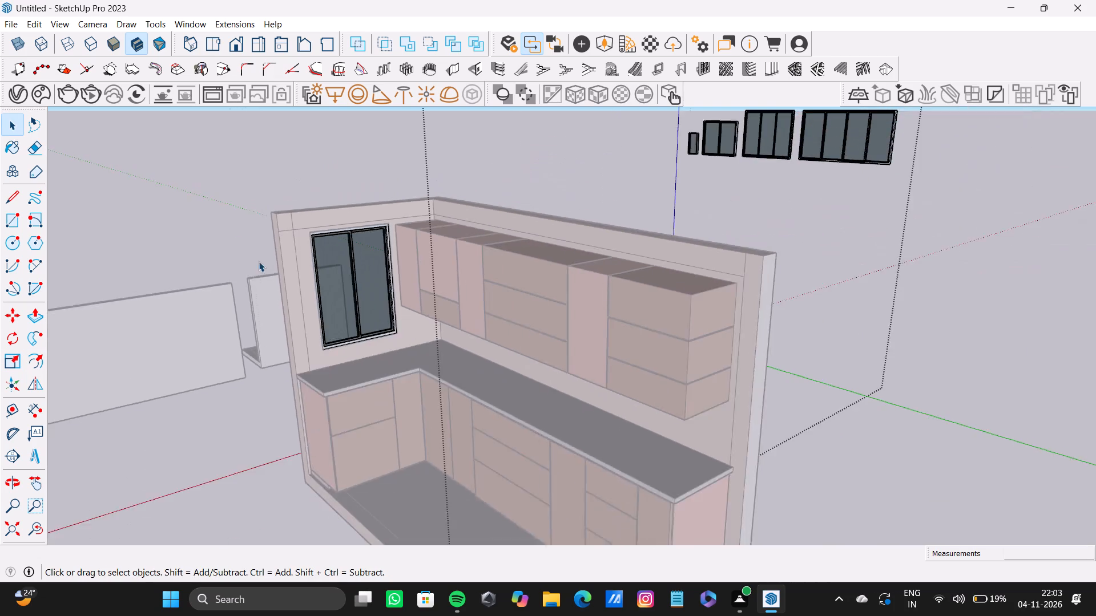
pyautogui.moveTo(259, 261); pyautogui.dragTo(451, 317, button='middle')
pyautogui.scroll(-1, 451, 317)
pyautogui.click(755, 213)
pyautogui.scroll(-5, 570, 180)
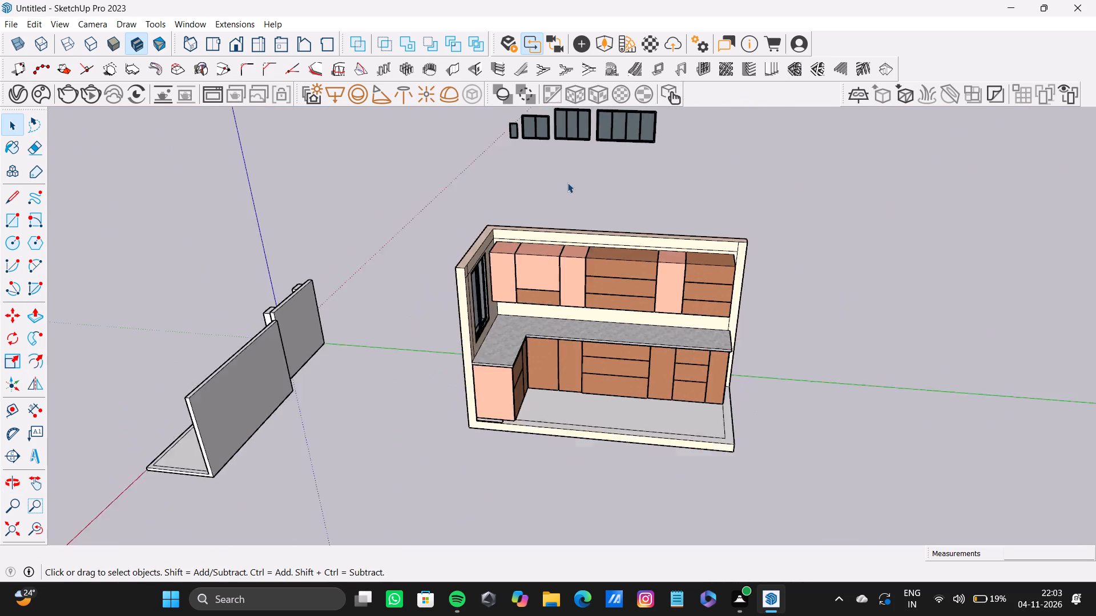
# Open the imported window set behind the kitchen for editing and delete its four spare windows, keeping the one fitted in the kitchen.
pyautogui.scroll(-4, 567, 183)
pyautogui.moveTo(551, 212); pyautogui.dragTo(542, 236, button='middle')
pyautogui.scroll(13, 560, 156)
pyautogui.moveTo(700, 183); pyautogui.dragTo(542, 175, button='middle')
pyautogui.scroll(-9, 543, 173)
pyautogui.scroll(3, 598, 83)
pyautogui.scroll(-8, 724, 185)
pyautogui.moveTo(724, 187); pyautogui.dragTo(443, 221, button='middle')
pyautogui.scroll(5, 714, 243)
pyautogui.moveTo(773, 151); pyautogui.dragTo(916, 352)
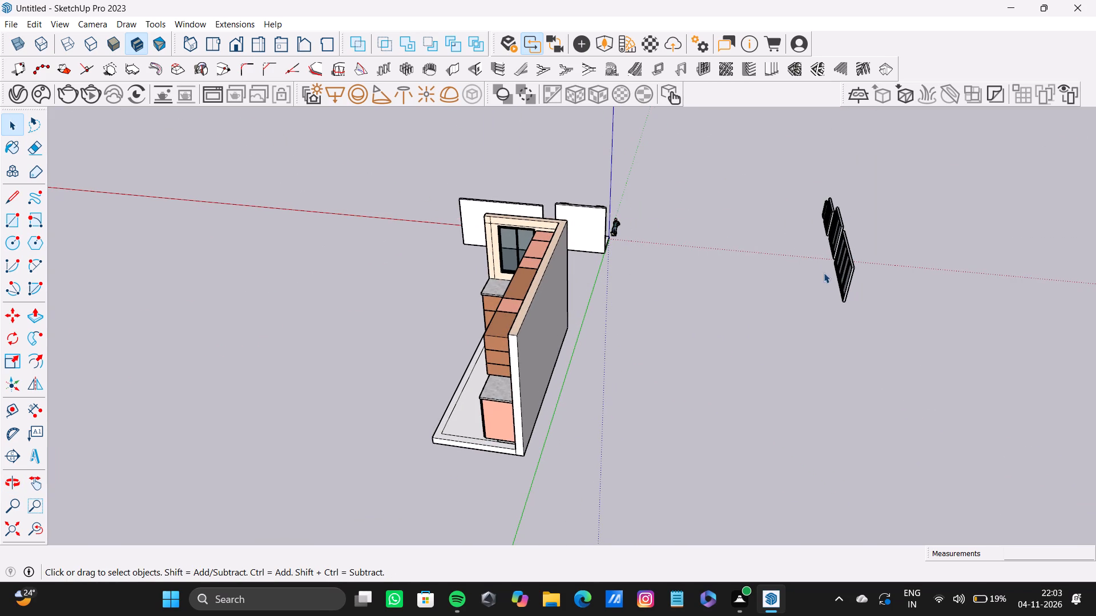
pyautogui.moveTo(713, 330); pyautogui.dragTo(1015, 368, button='middle')
pyautogui.scroll(4, 930, 204)
pyautogui.scroll(-8, 734, 141)
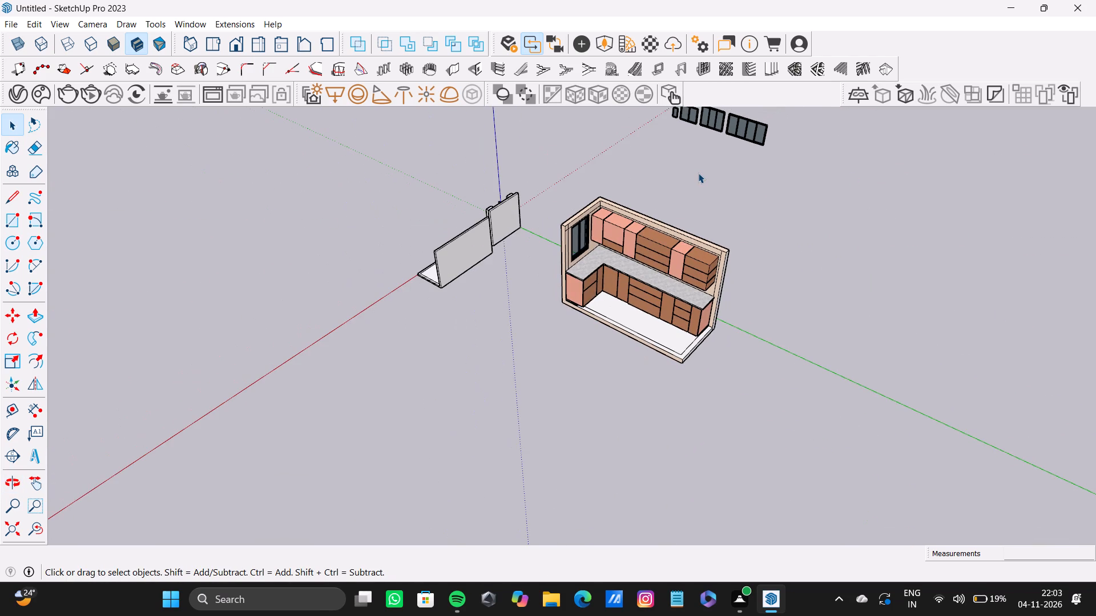
pyautogui.scroll(12, 686, 244)
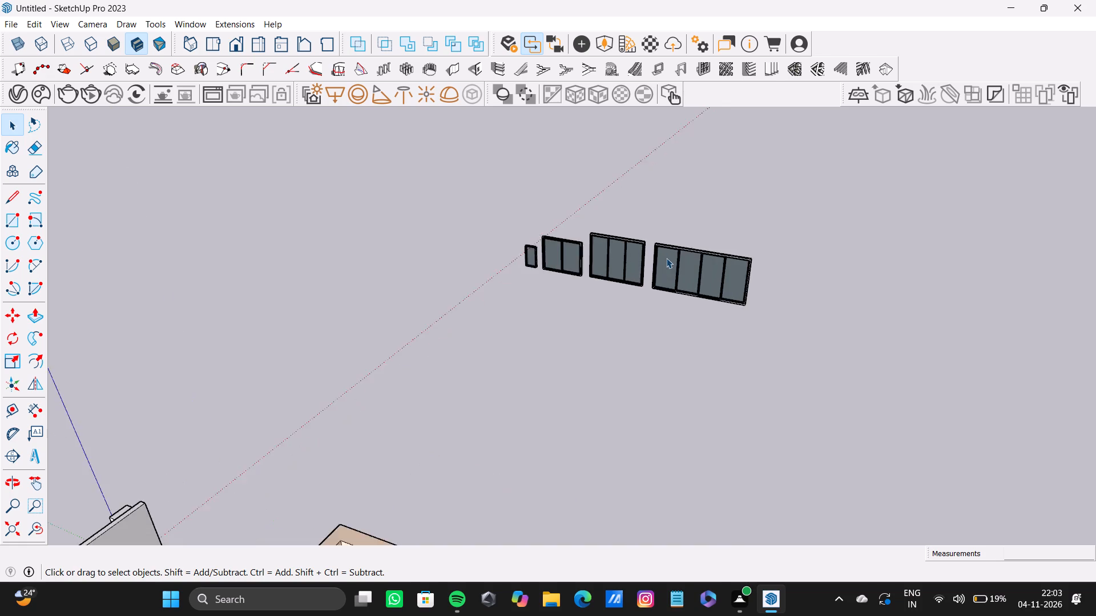
pyautogui.scroll(4, 666, 258)
pyautogui.moveTo(401, 194); pyautogui.dragTo(932, 439)
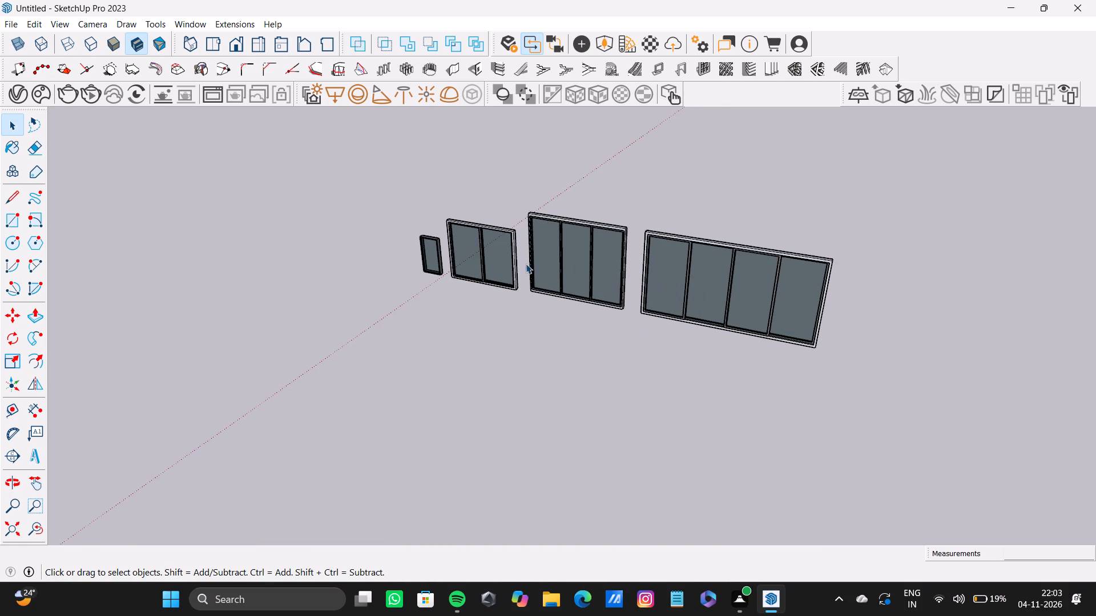
pyautogui.moveTo(377, 173); pyautogui.dragTo(947, 390)
pyautogui.tripleClick(718, 309)
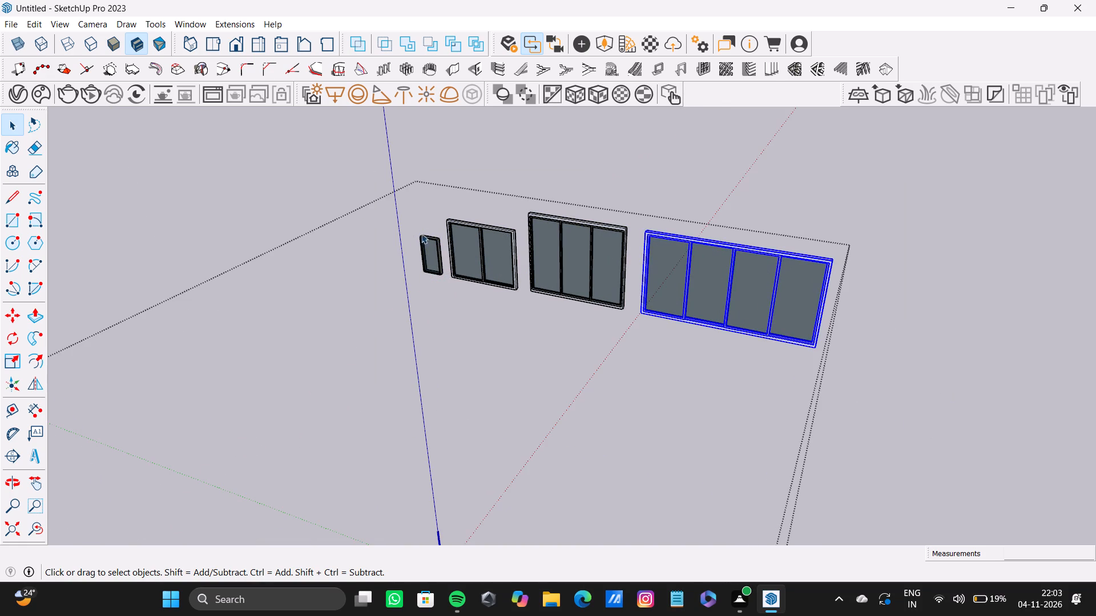
pyautogui.moveTo(397, 208); pyautogui.dragTo(946, 400)
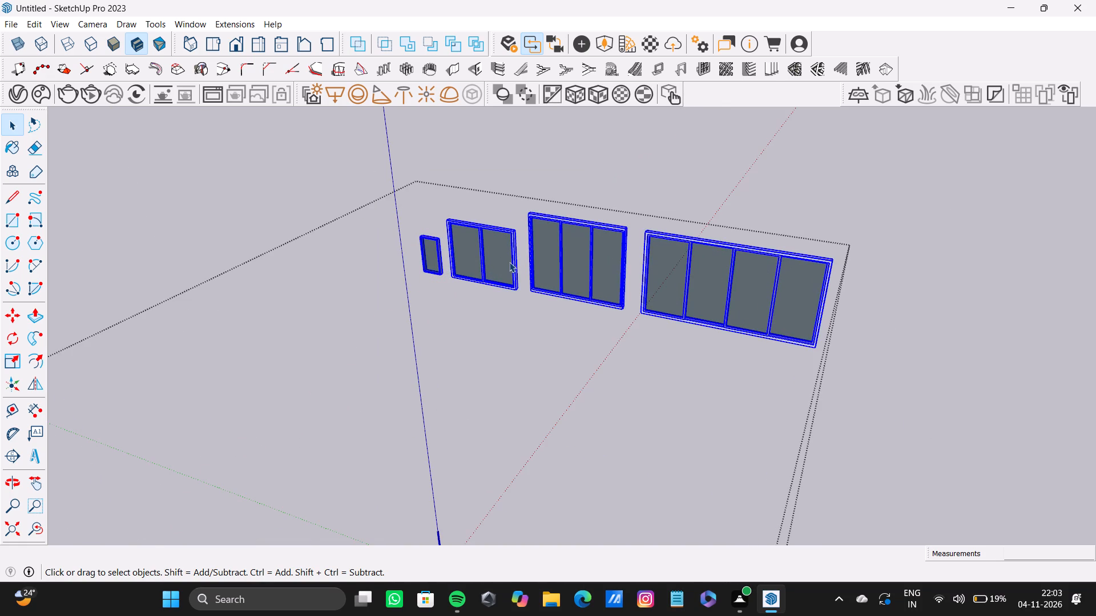
pyautogui.press('Delete')
pyautogui.press('space')
pyautogui.click(509, 262)
pyautogui.scroll(-17, 436, 338)
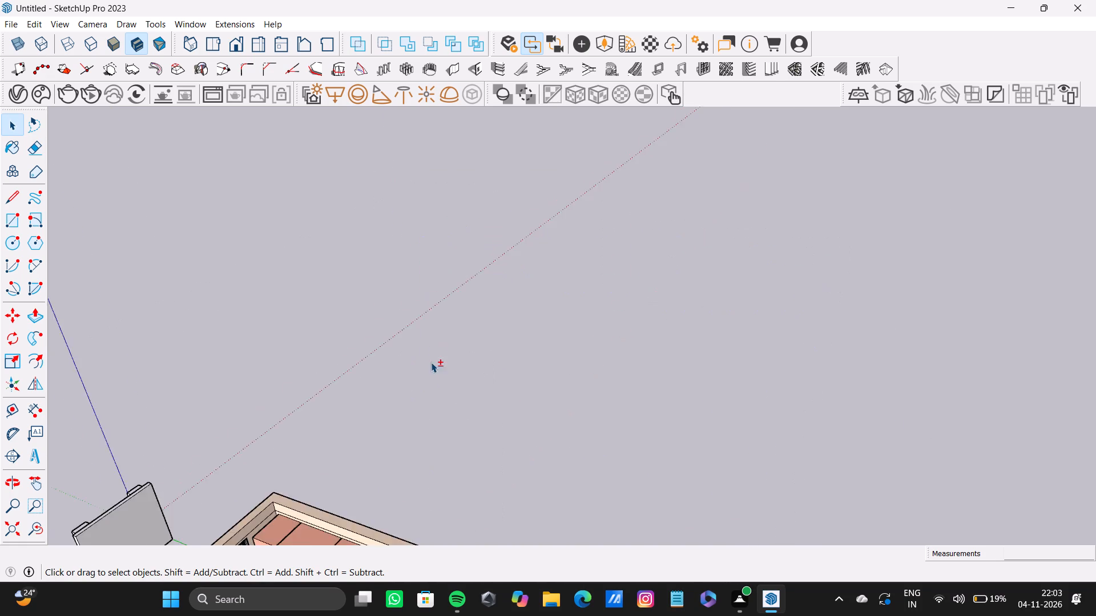
pyautogui.scroll(-9, 431, 362)
pyautogui.moveTo(420, 411); pyautogui.dragTo(495, 277, button='middle')
pyautogui.scroll(7, 499, 275)
pyautogui.click(499, 275)
# Examine the kitchen with its fitted two-panel window from the inside and from the outer side of the wall.
pyautogui.scroll(-4, 490, 316)
pyautogui.keyDown('shift'); pyautogui.moveTo(491, 359); pyautogui.dragTo(535, 322, button='middle'); pyautogui.keyUp('shift')
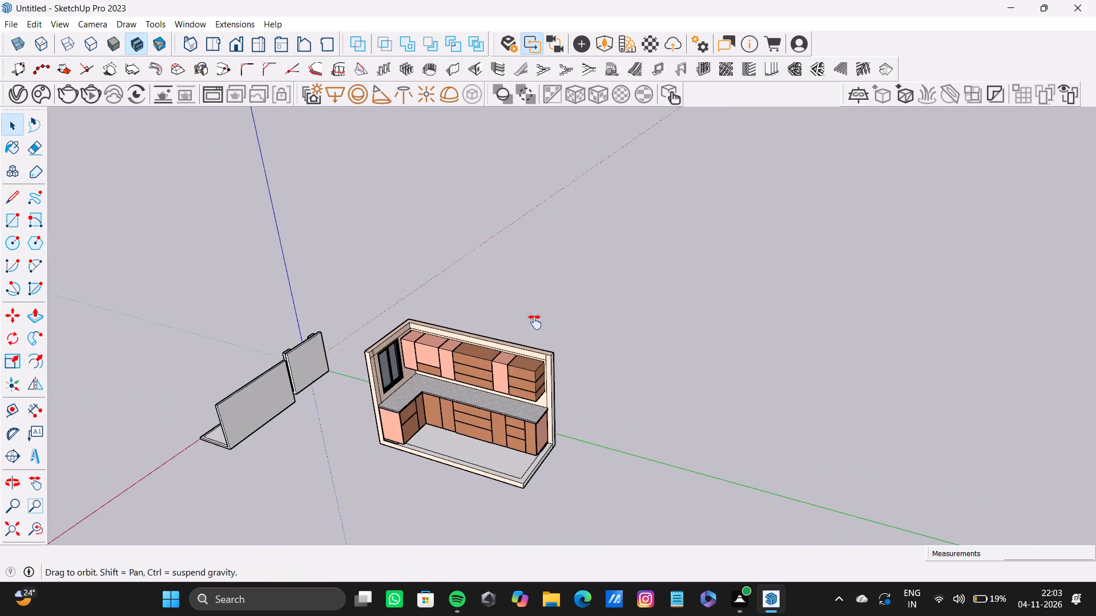
pyautogui.keyDown('shift'); pyautogui.moveTo(535, 322); pyautogui.dragTo(667, 250, button='middle'); pyautogui.keyUp('shift')
pyautogui.scroll(15, 606, 291)
pyautogui.moveTo(589, 297); pyautogui.dragTo(514, 355, button='middle')
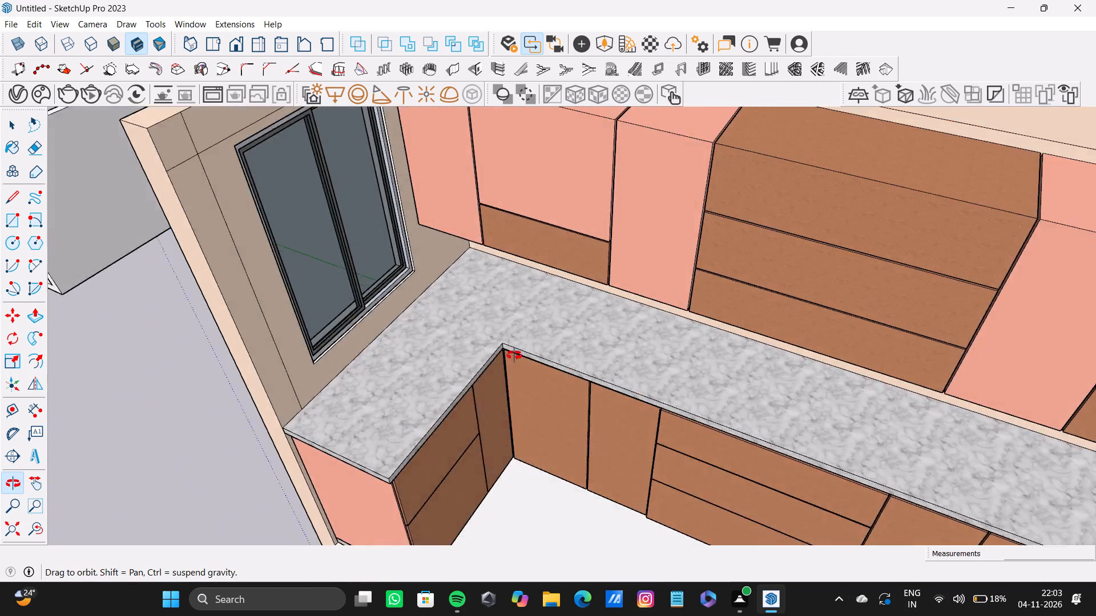
pyautogui.moveTo(514, 355); pyautogui.dragTo(468, 308, button='middle')
pyautogui.scroll(-10, 472, 296)
pyautogui.keyDown('shift'); pyautogui.moveTo(472, 314); pyautogui.dragTo(449, 305, button='middle'); pyautogui.keyUp('shift')
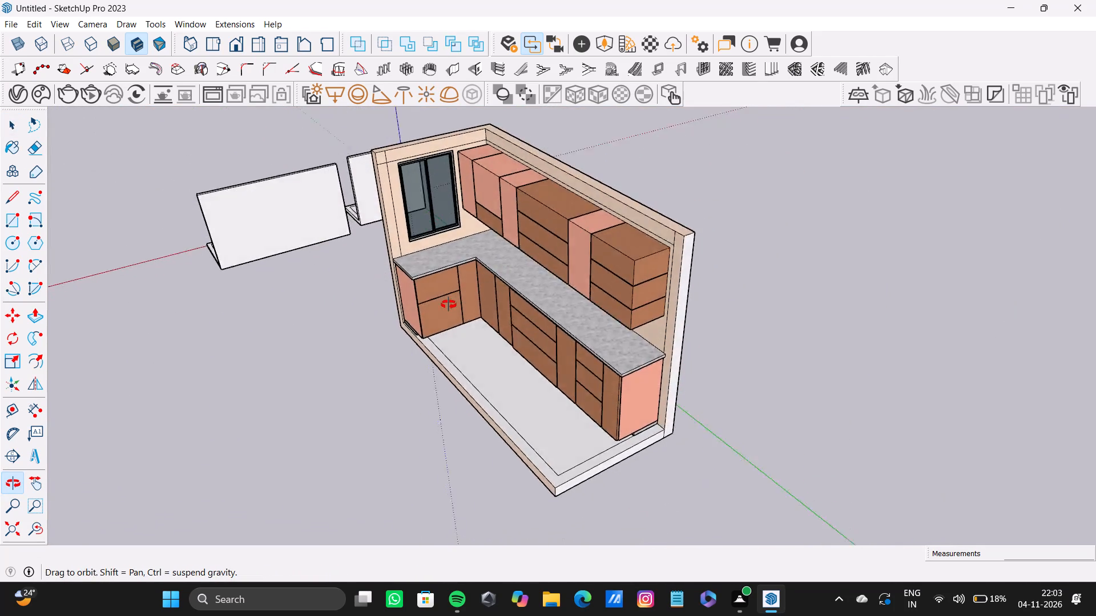
pyautogui.keyDown('shift'); pyautogui.moveTo(449, 305); pyautogui.dragTo(849, 297, button='middle'); pyautogui.keyUp('shift')
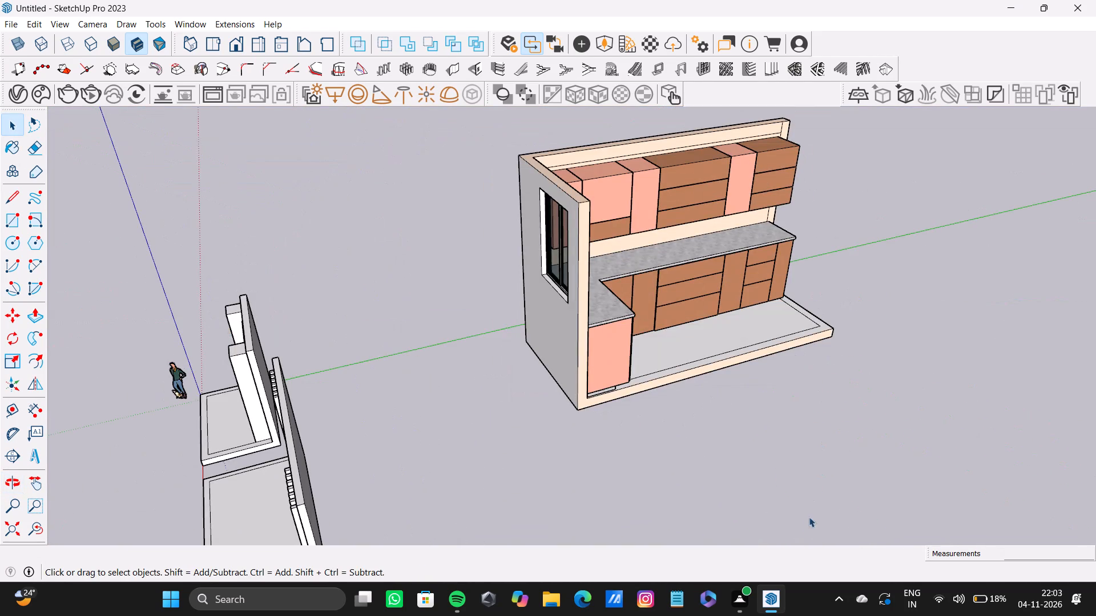
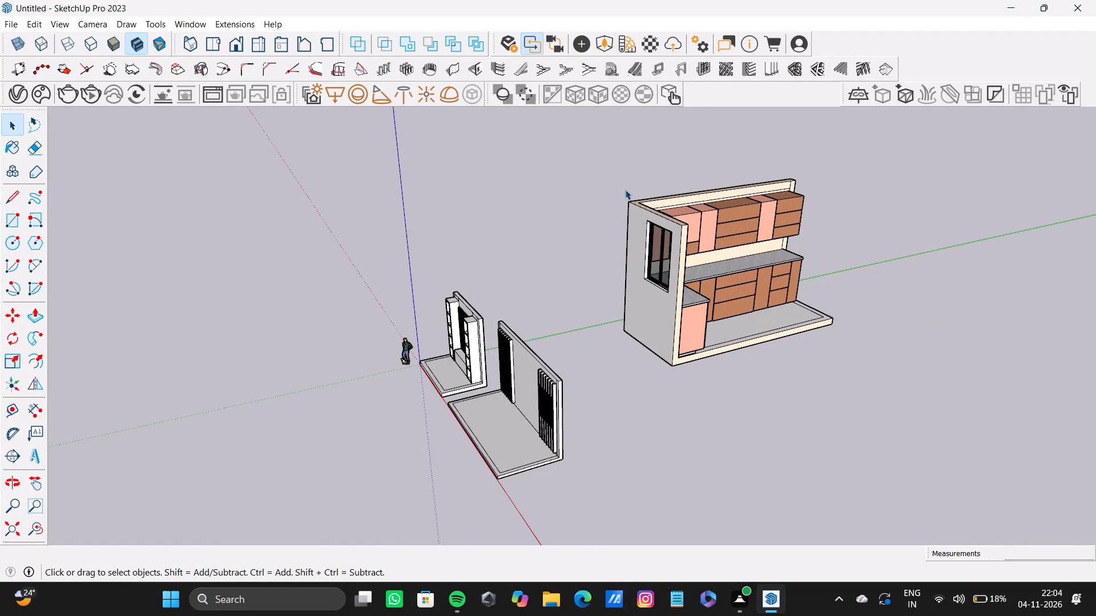
# Select the kitchen's inner floor face together with its boundary edges.
pyautogui.scroll(12, 771, 311)
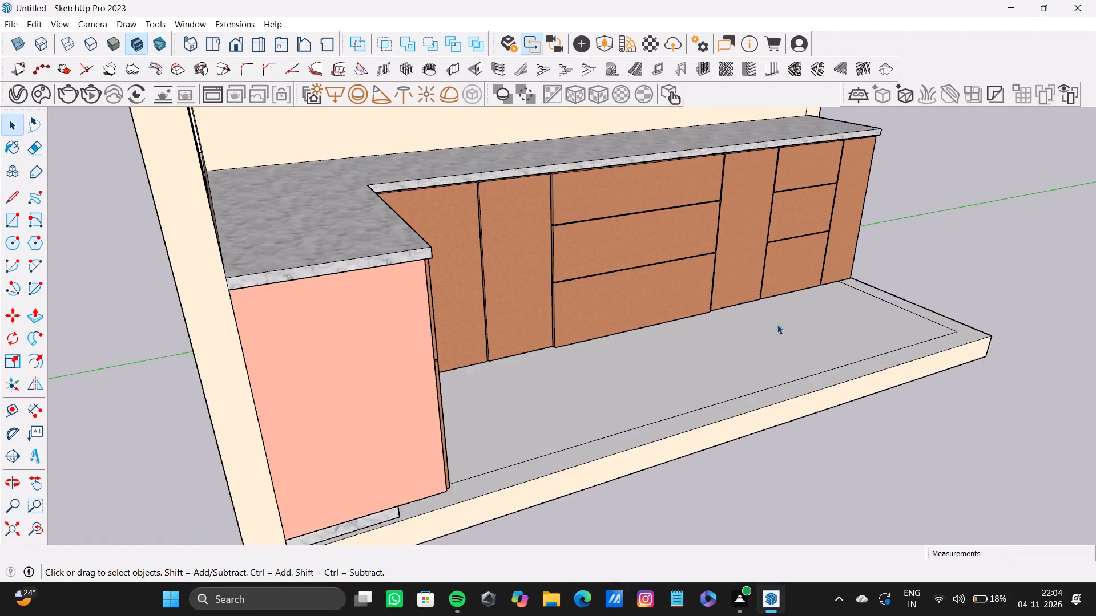
pyautogui.scroll(2, 777, 324)
pyautogui.moveTo(794, 333); pyautogui.dragTo(342, 286, button='middle')
pyautogui.scroll(-10, 415, 290)
pyautogui.moveTo(418, 295); pyautogui.dragTo(503, 347, button='middle')
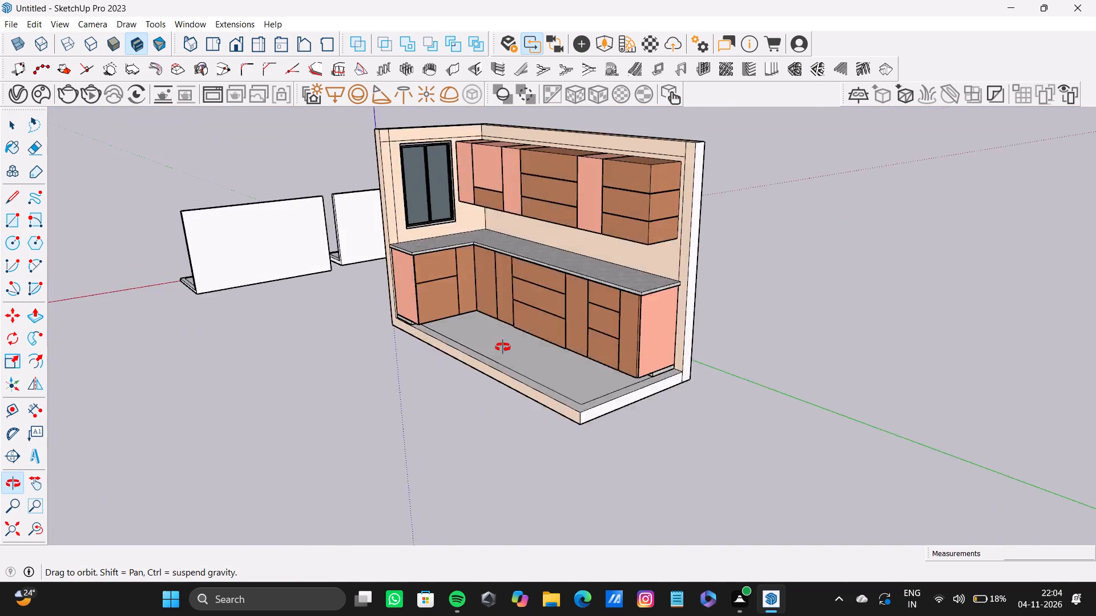
pyautogui.moveTo(503, 347); pyautogui.dragTo(542, 376, button='middle')
pyautogui.scroll(3, 534, 391)
pyautogui.doubleClick(534, 391)
pyautogui.scroll(-1, 700, 469)
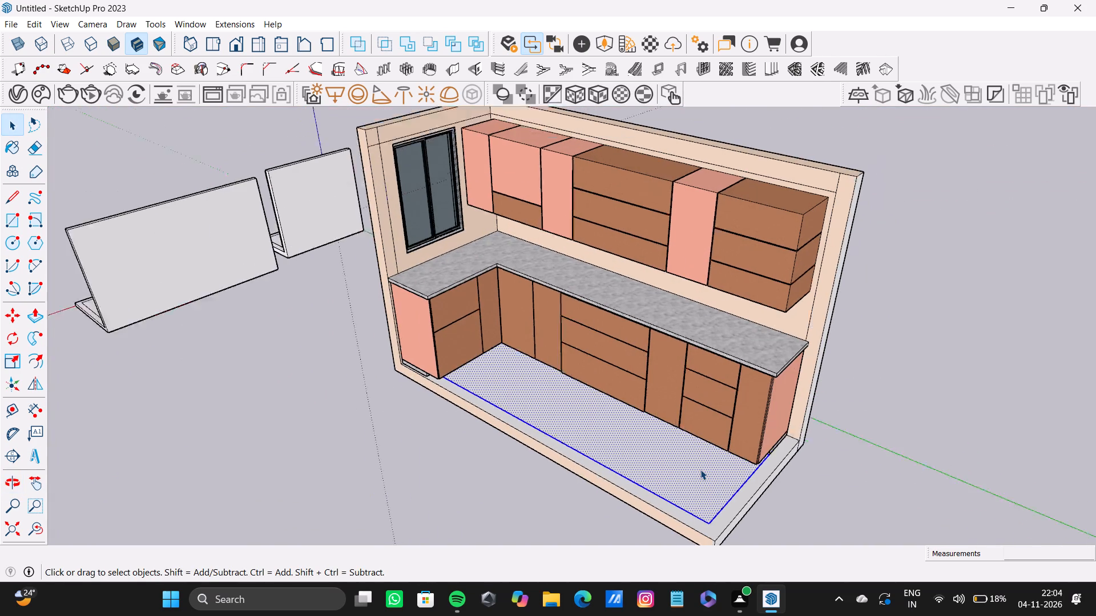
pyautogui.scroll(-6, 700, 469)
pyautogui.moveTo(700, 468); pyautogui.dragTo(732, 403, button='middle')
pyautogui.scroll(9, 731, 425)
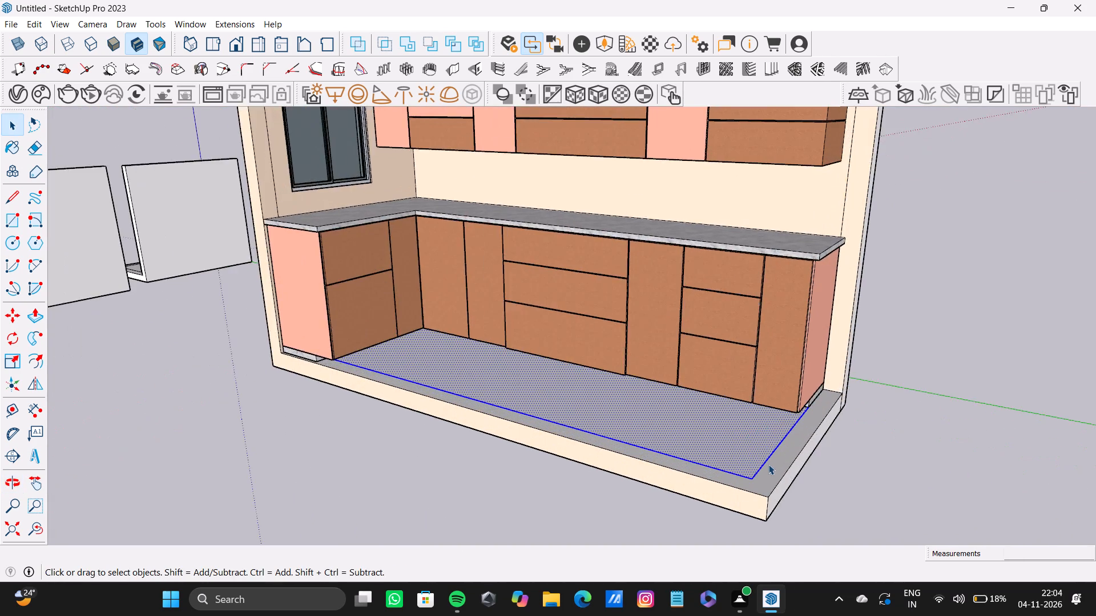
pyautogui.scroll(-7, 769, 464)
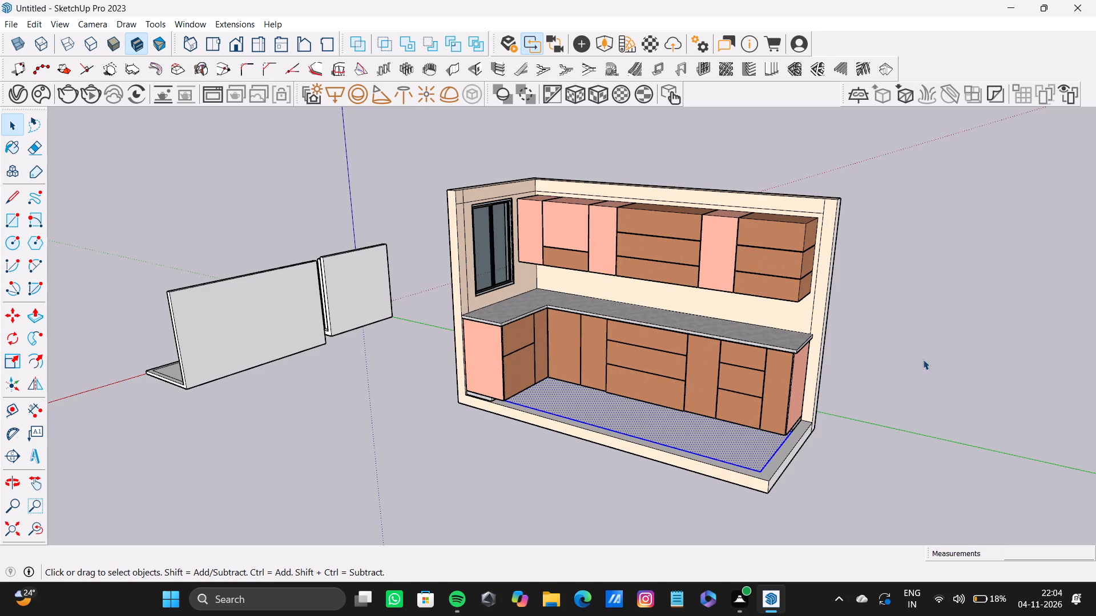
pyautogui.scroll(13, 735, 465)
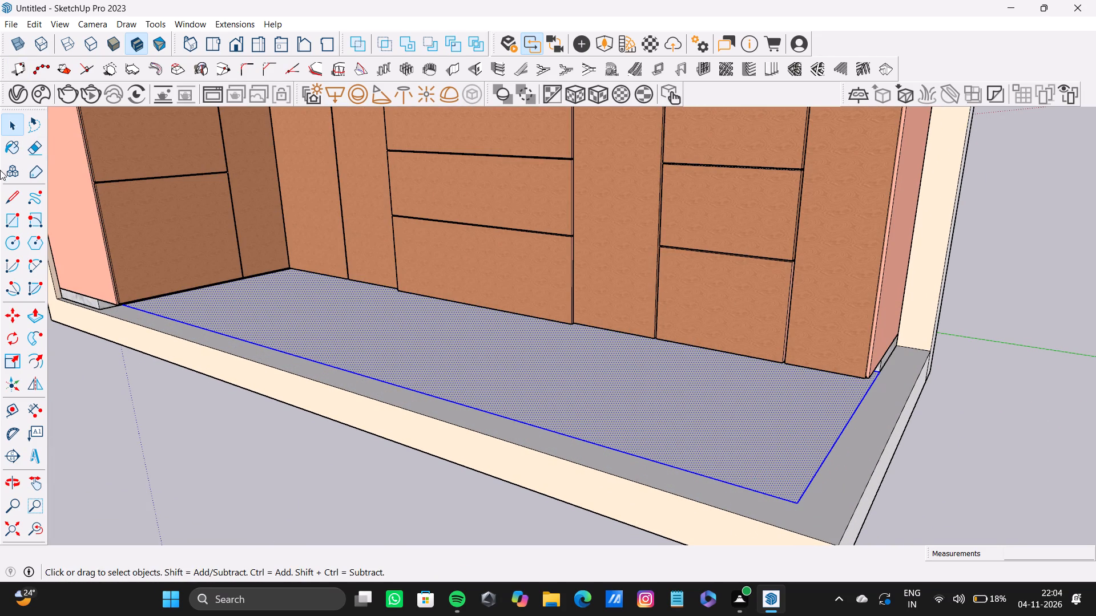
# Start the Paint tool, then move the materials tray clear of the kitchen floor and narrow it.
pyautogui.click(0, 151)
pyautogui.click(9, 158)
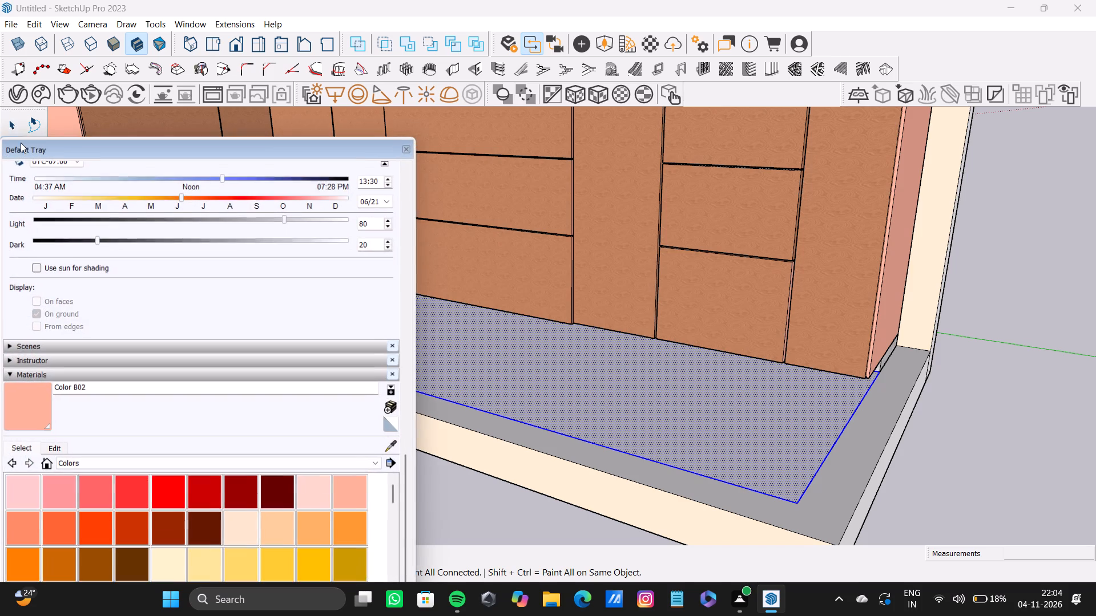
pyautogui.moveTo(253, 148); pyautogui.dragTo(889, 90)
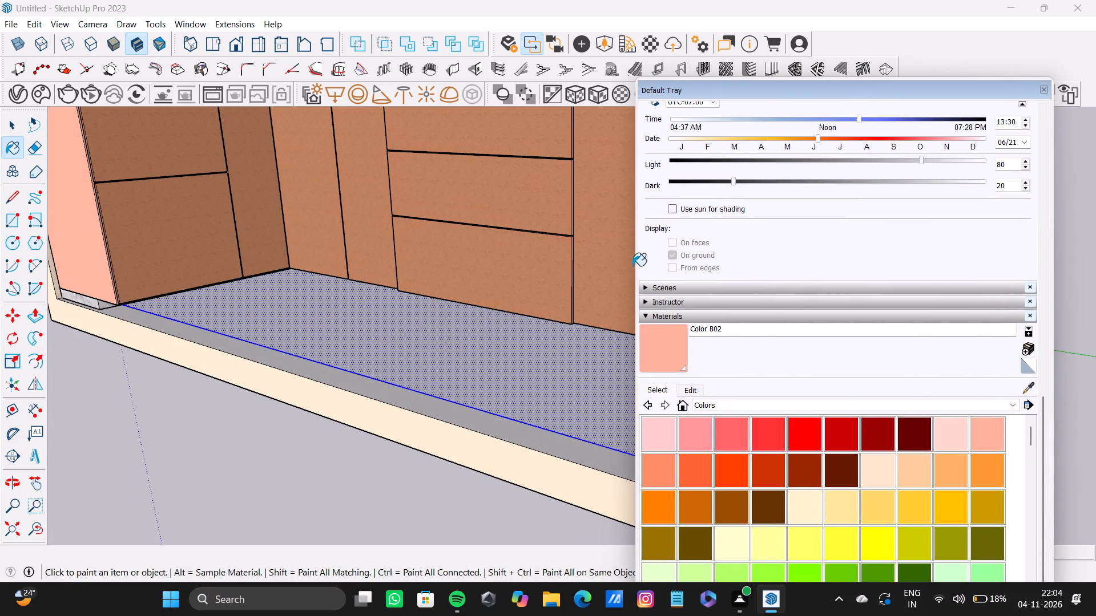
pyautogui.scroll(-12, 691, 373)
pyautogui.scroll(6, 771, 464)
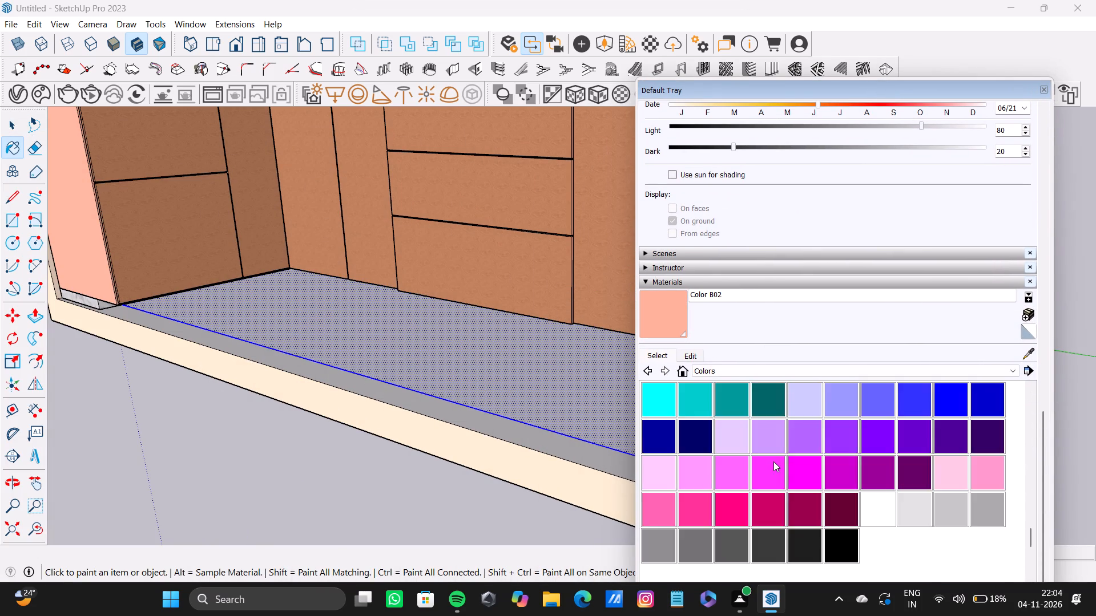
pyautogui.scroll(17, 773, 461)
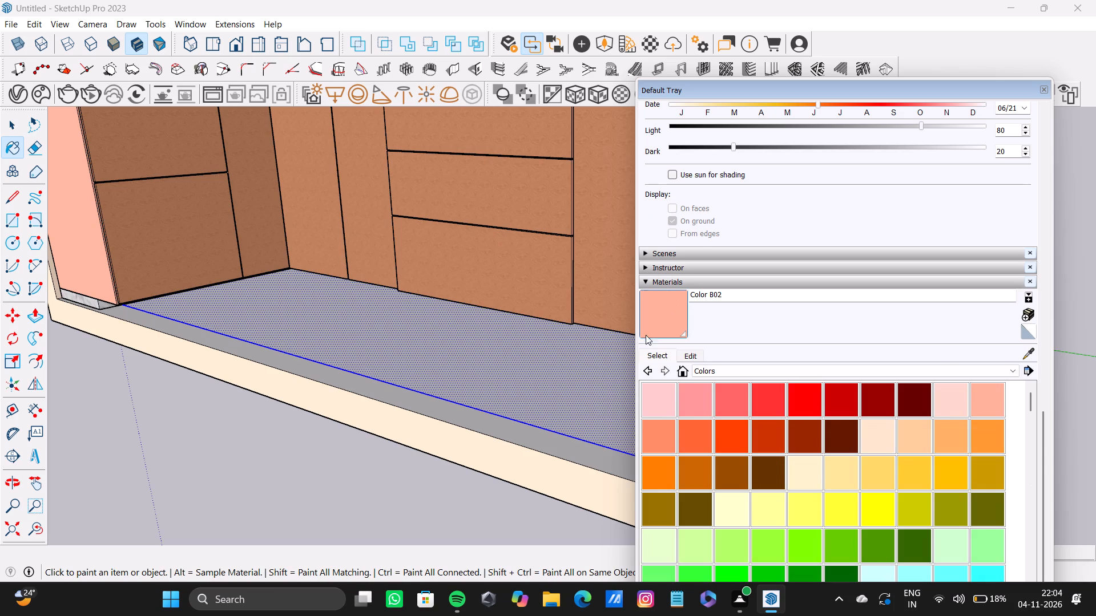
pyautogui.moveTo(638, 347); pyautogui.dragTo(775, 317)
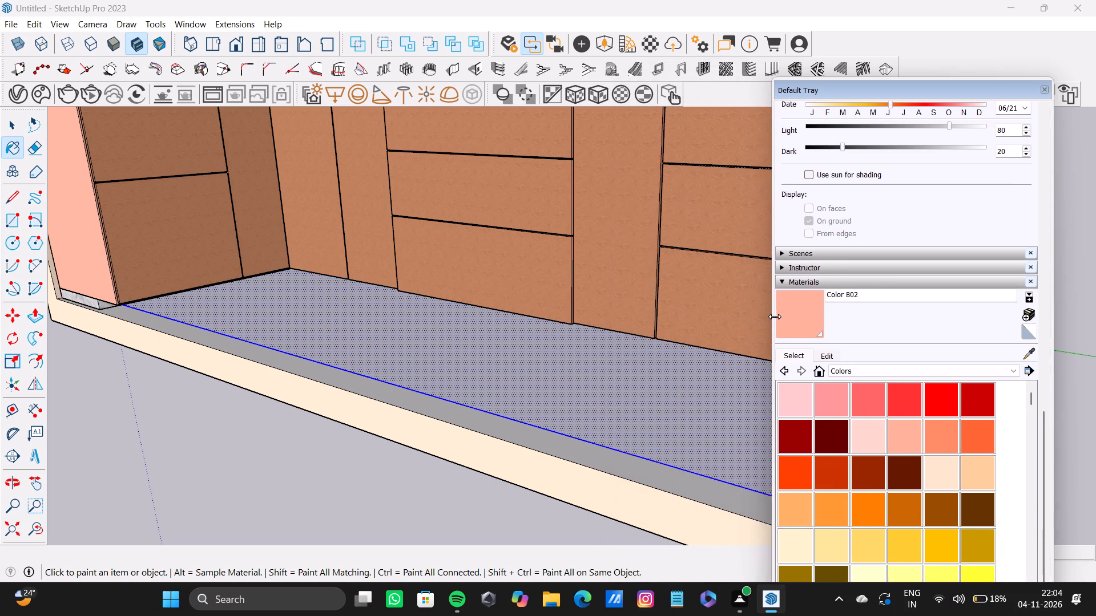
pyautogui.moveTo(775, 317); pyautogui.dragTo(775, 317)
pyautogui.scroll(-20, 981, 410)
pyautogui.scroll(4, 966, 437)
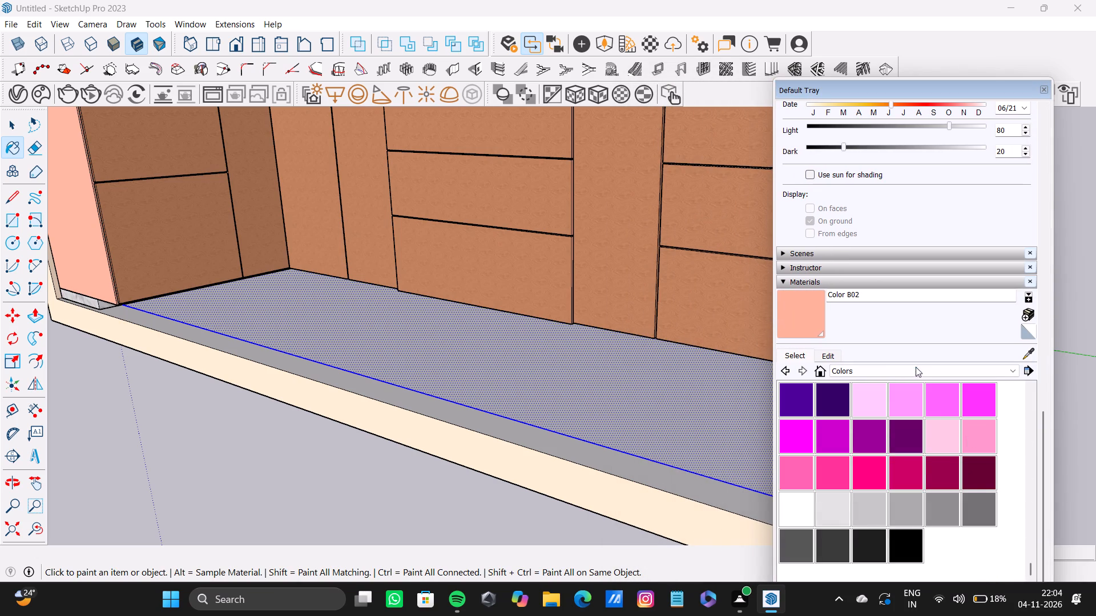
# Switch the materials library from Colors to the Stone collection.
pyautogui.click(922, 373)
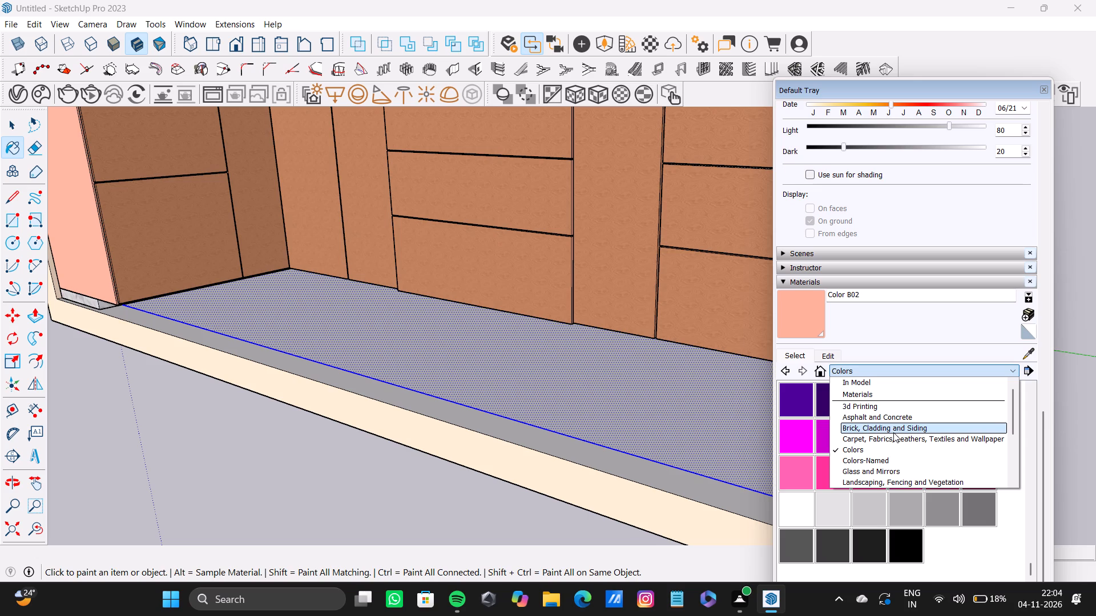
pyautogui.scroll(-2, 880, 444)
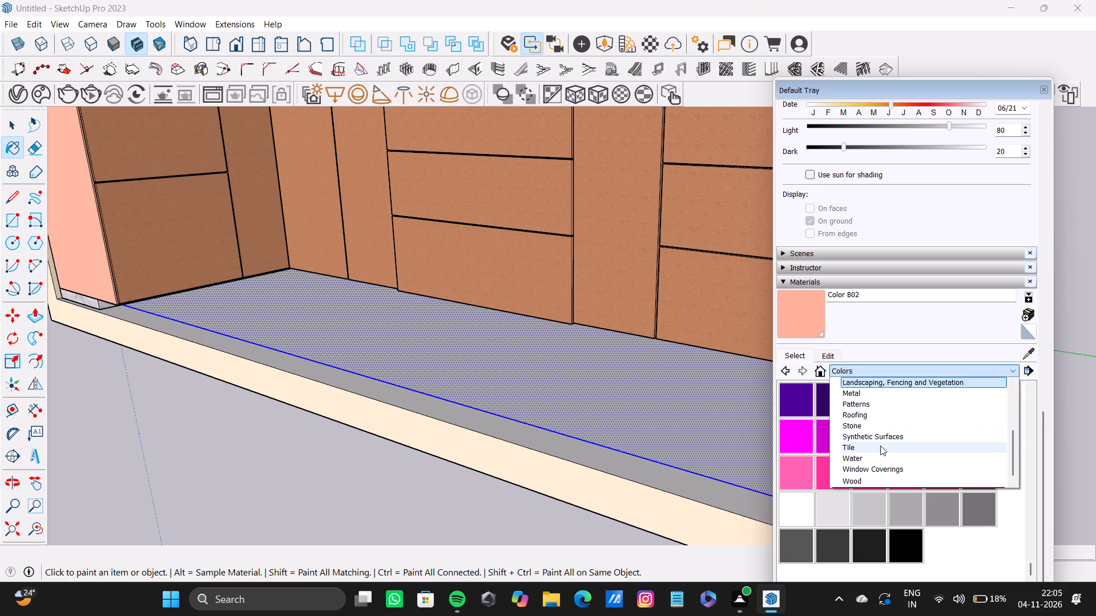
pyautogui.scroll(-4, 880, 445)
pyautogui.scroll(4, 873, 473)
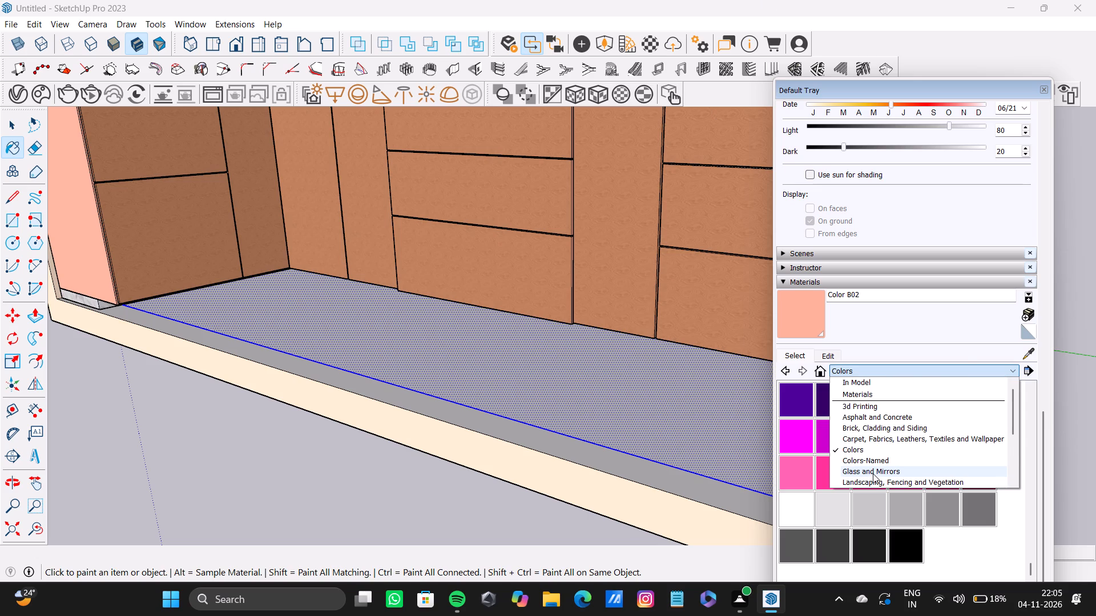
pyautogui.scroll(3, 873, 473)
pyautogui.scroll(-19, 873, 441)
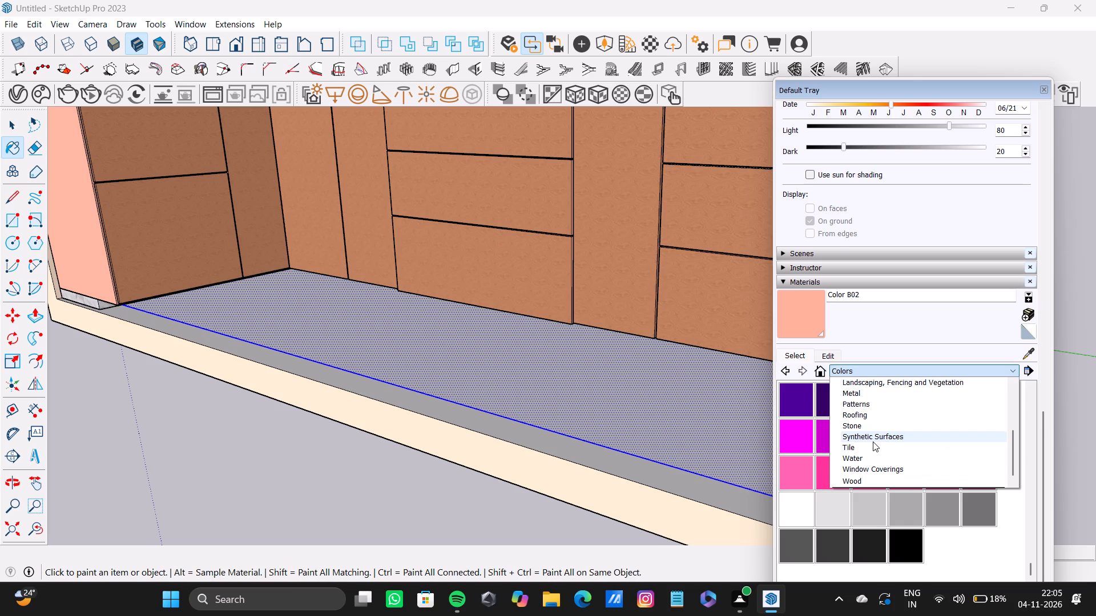
pyautogui.scroll(-3, 873, 441)
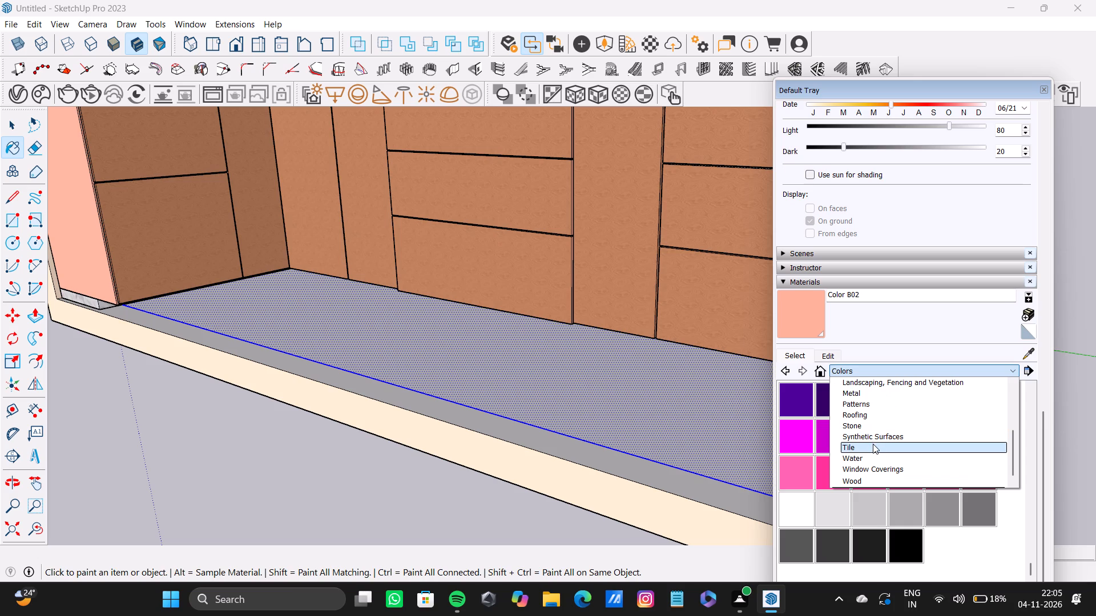
pyautogui.scroll(-4, 870, 448)
pyautogui.scroll(4, 861, 465)
pyautogui.scroll(-7, 861, 467)
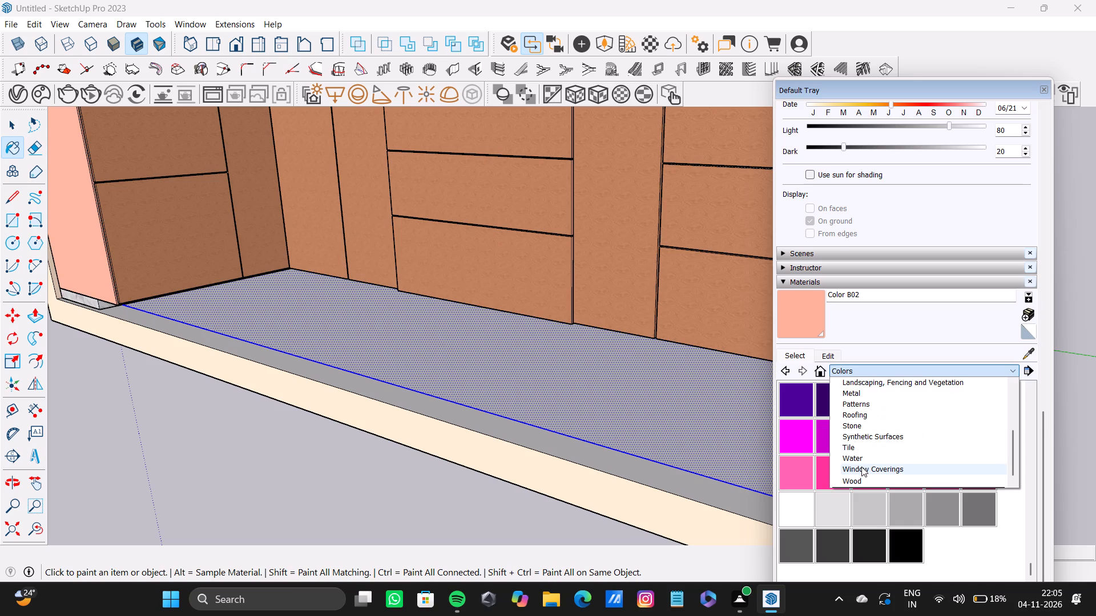
pyautogui.click(872, 427)
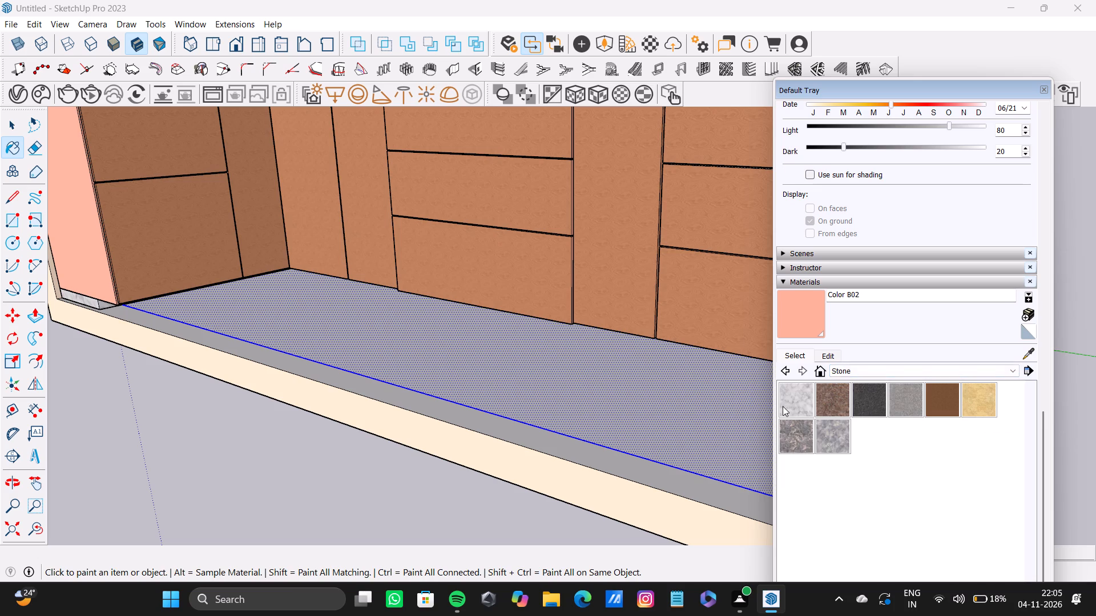
# Paint the kitchen's inner floor and its surrounding border strip with Carrera Marble.
pyautogui.click(796, 407)
pyautogui.click(699, 434)
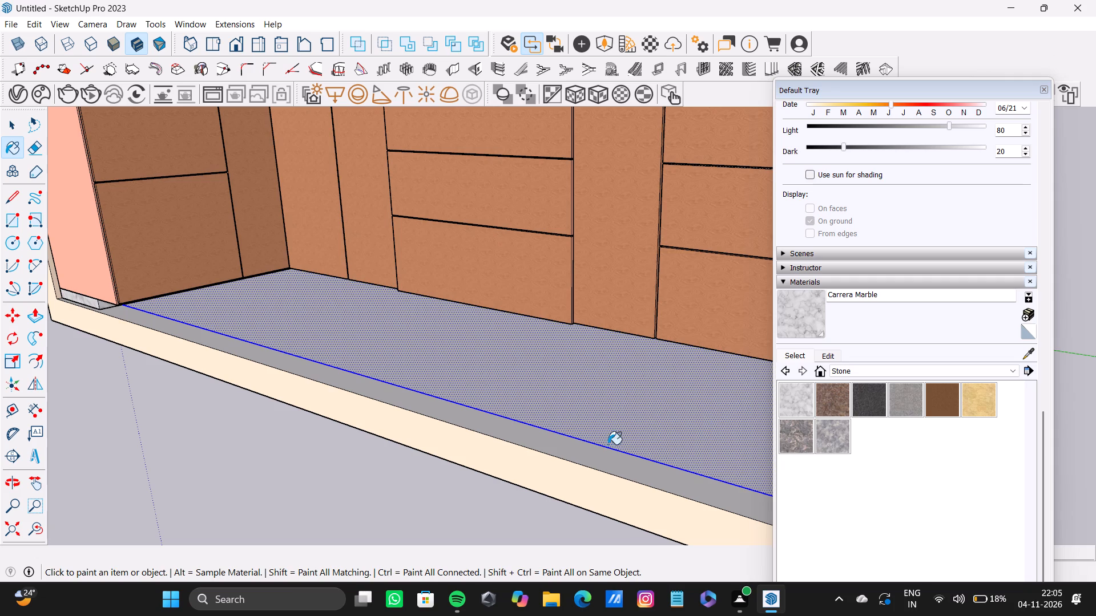
pyautogui.click(490, 435)
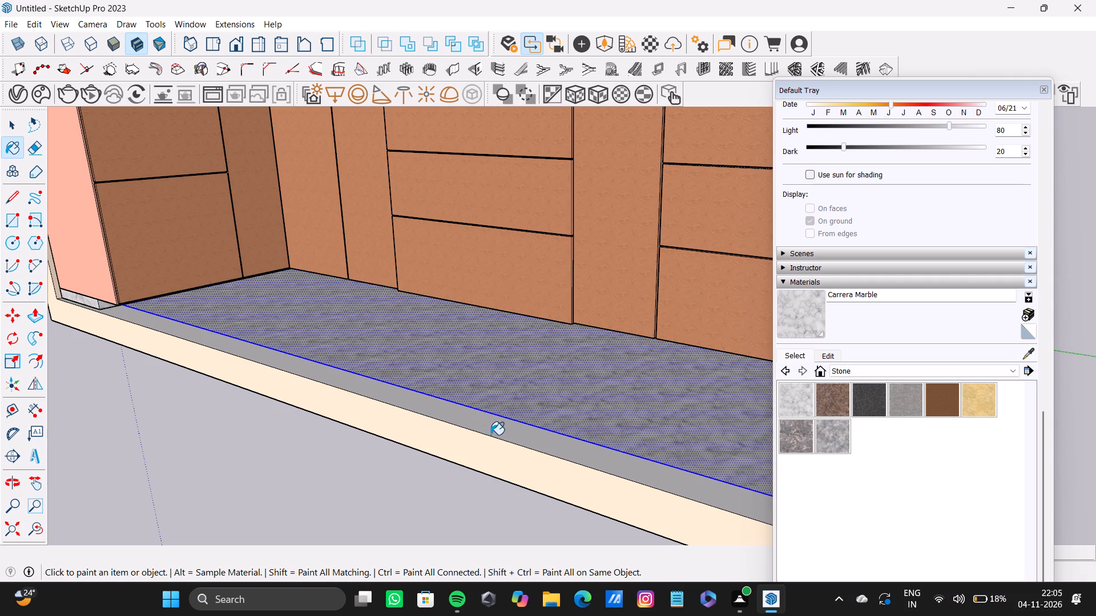
pyautogui.click(131, 319)
pyautogui.scroll(-2, 200, 339)
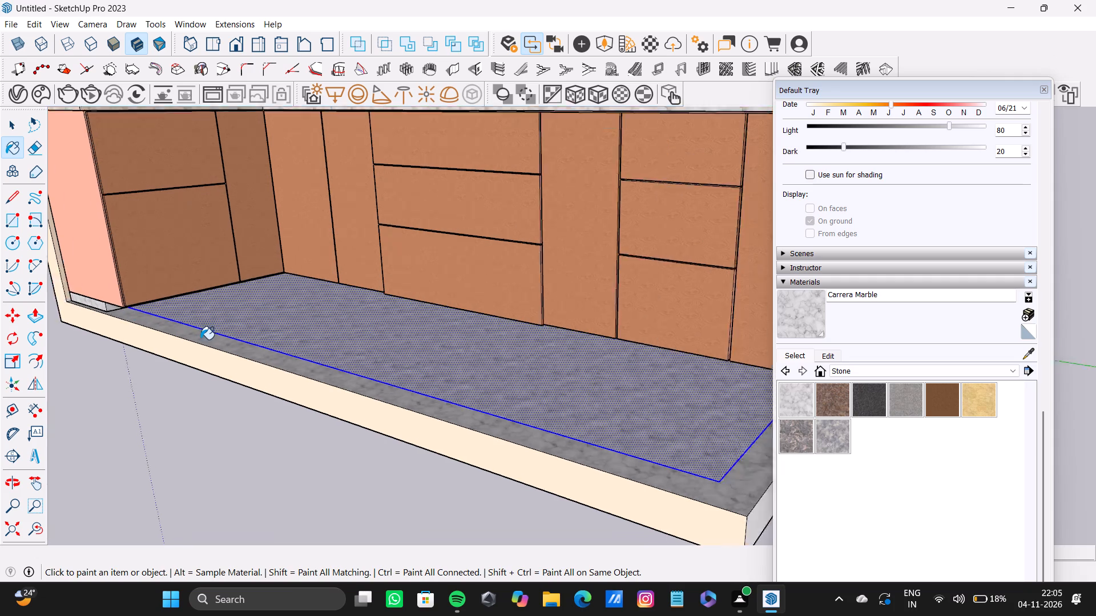
pyautogui.scroll(-13, 200, 339)
pyautogui.moveTo(200, 340); pyautogui.dragTo(220, 451, button='middle')
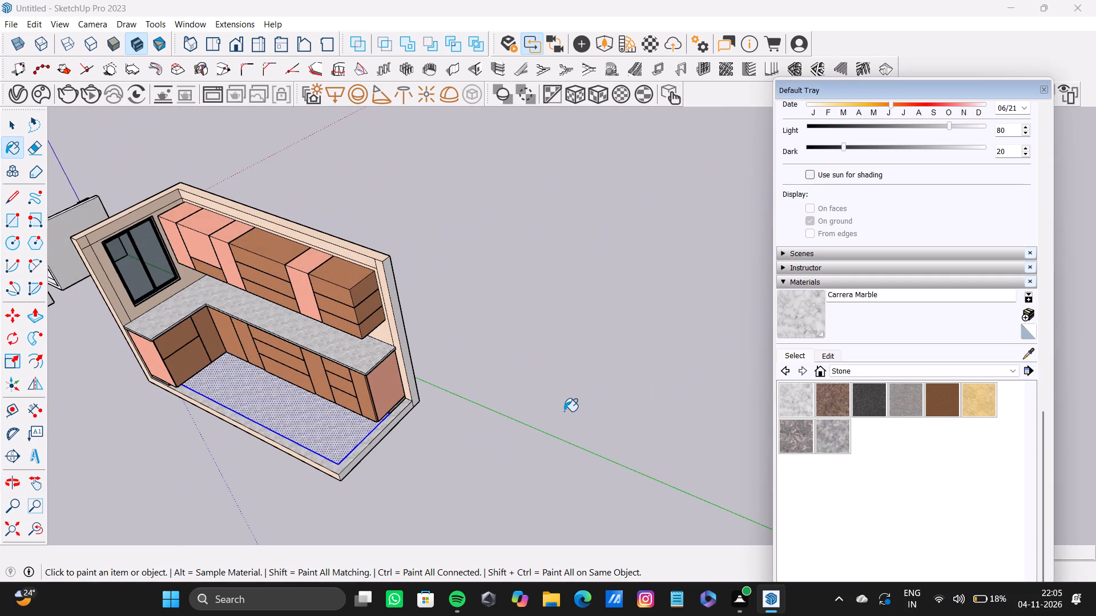
# Sample Color C01 from the kitchen wall and paint the unpainted end face of the long back wall with it.
pyautogui.press('space')
pyautogui.scroll(4, 458, 333)
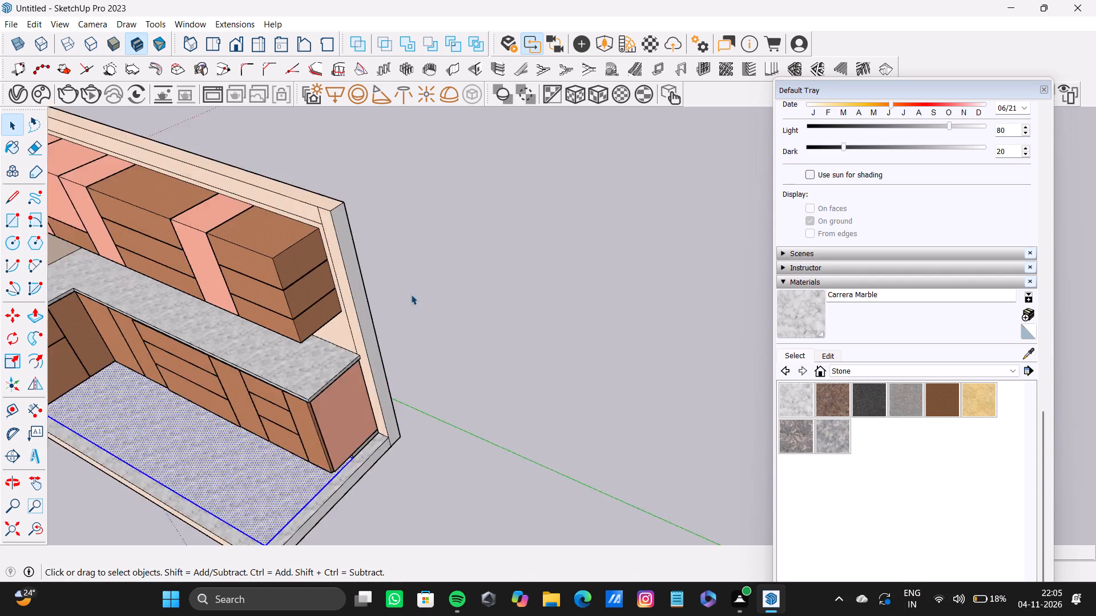
pyautogui.scroll(5, 411, 294)
pyautogui.scroll(3, 317, 380)
pyautogui.click(333, 362)
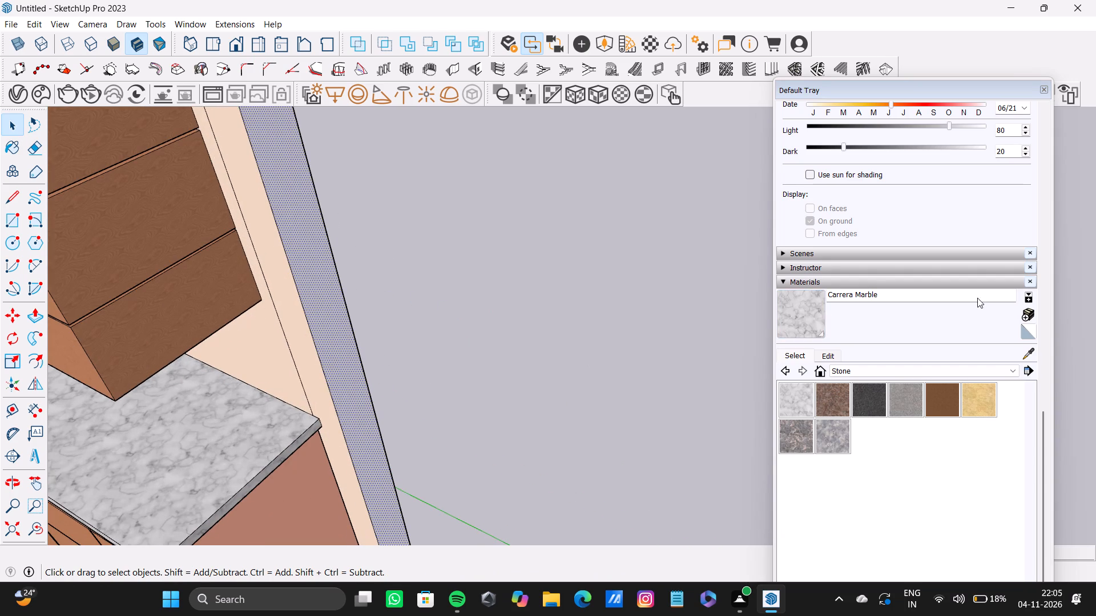
pyautogui.click(1030, 356)
pyautogui.click(304, 367)
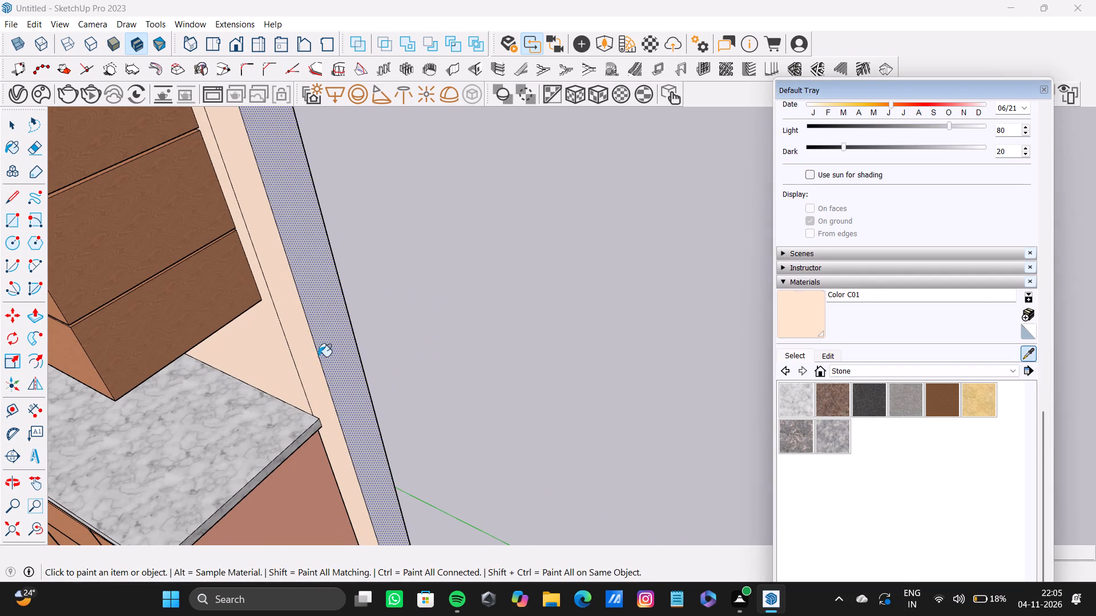
pyautogui.click(331, 346)
# Examine the kitchen's marble floor and painted walls from the front and from above.
pyautogui.scroll(-17, 331, 346)
pyautogui.moveTo(331, 346); pyautogui.dragTo(495, 188, button='middle')
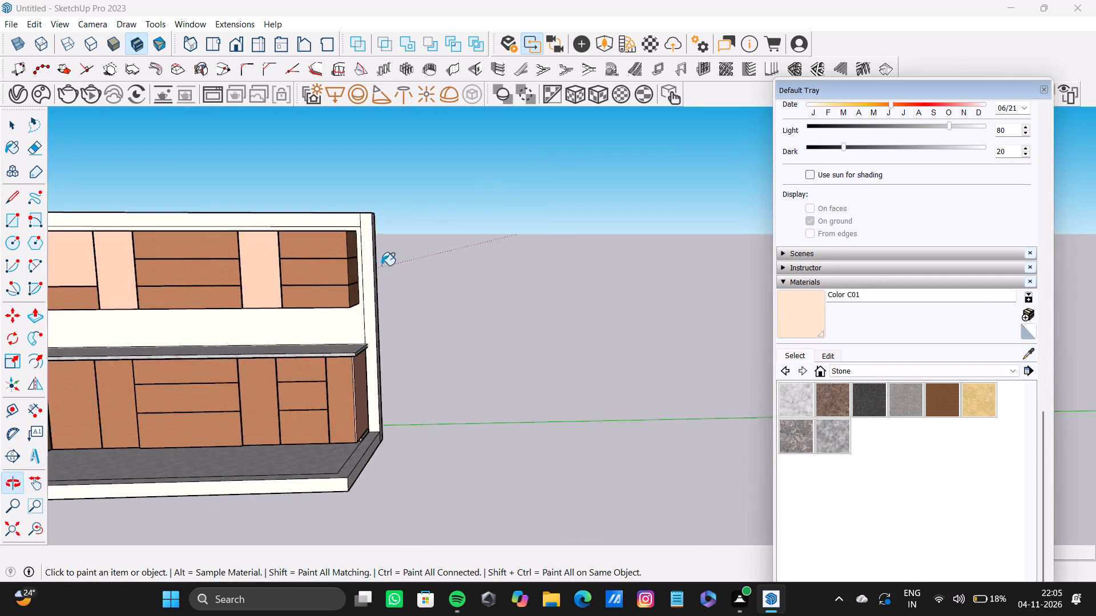
pyautogui.scroll(-9, 379, 269)
pyautogui.moveTo(312, 345); pyautogui.dragTo(297, 366, button='middle')
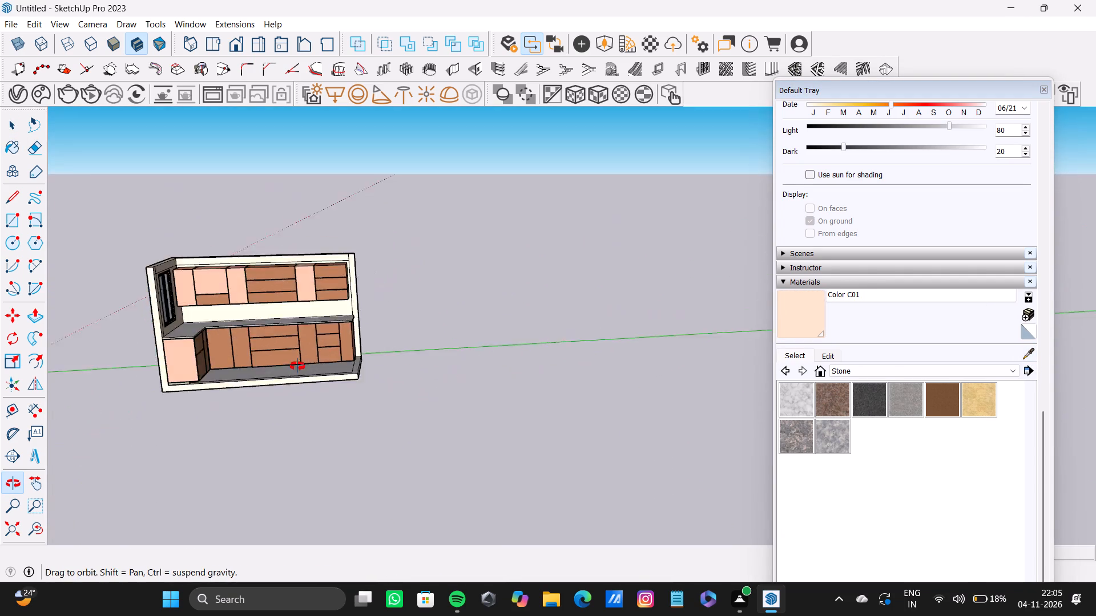
pyautogui.moveTo(297, 366); pyautogui.dragTo(192, 345, button='middle')
pyautogui.scroll(13, 280, 285)
pyautogui.scroll(-4, 352, 331)
pyautogui.moveTo(352, 331); pyautogui.dragTo(319, 344, button='middle')
pyautogui.scroll(5, 368, 407)
pyautogui.keyDown('shift'); pyautogui.moveTo(384, 389); pyautogui.dragTo(339, 453, button='middle'); pyautogui.keyUp('shift')
pyautogui.scroll(-3, 339, 453)
pyautogui.moveTo(339, 453); pyautogui.dragTo(357, 449, button='middle')
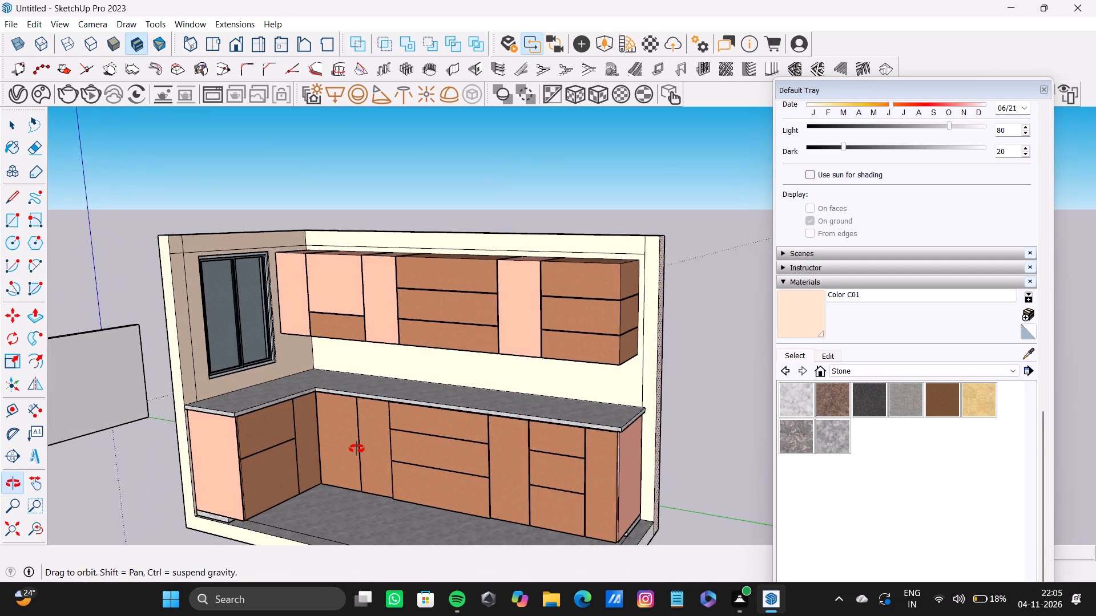
pyautogui.moveTo(357, 449); pyautogui.dragTo(372, 384, button='middle')
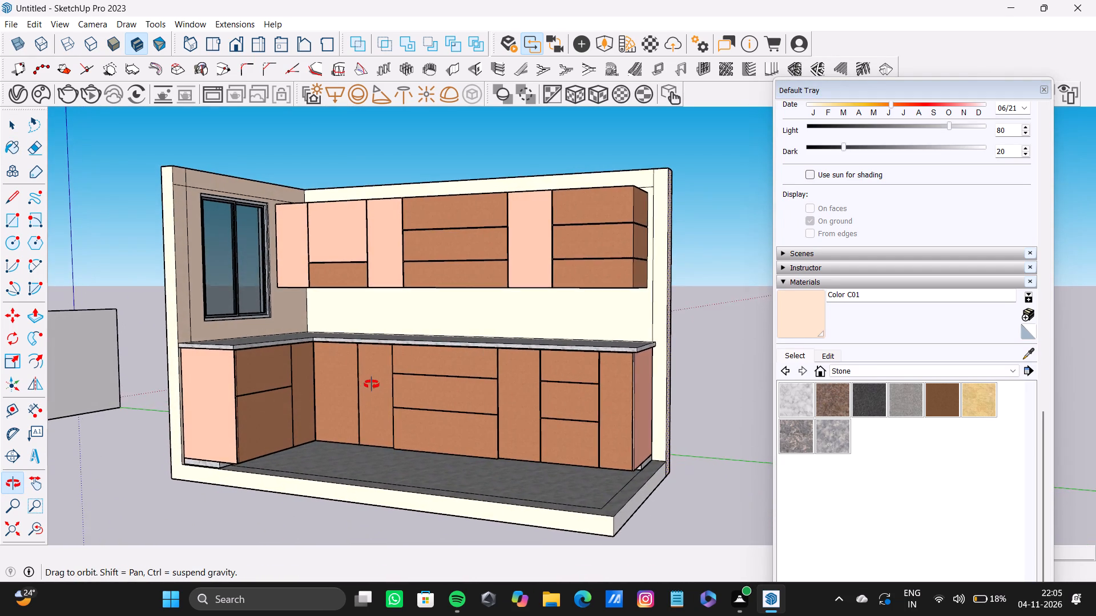
pyautogui.moveTo(372, 384); pyautogui.dragTo(356, 392, button='middle')
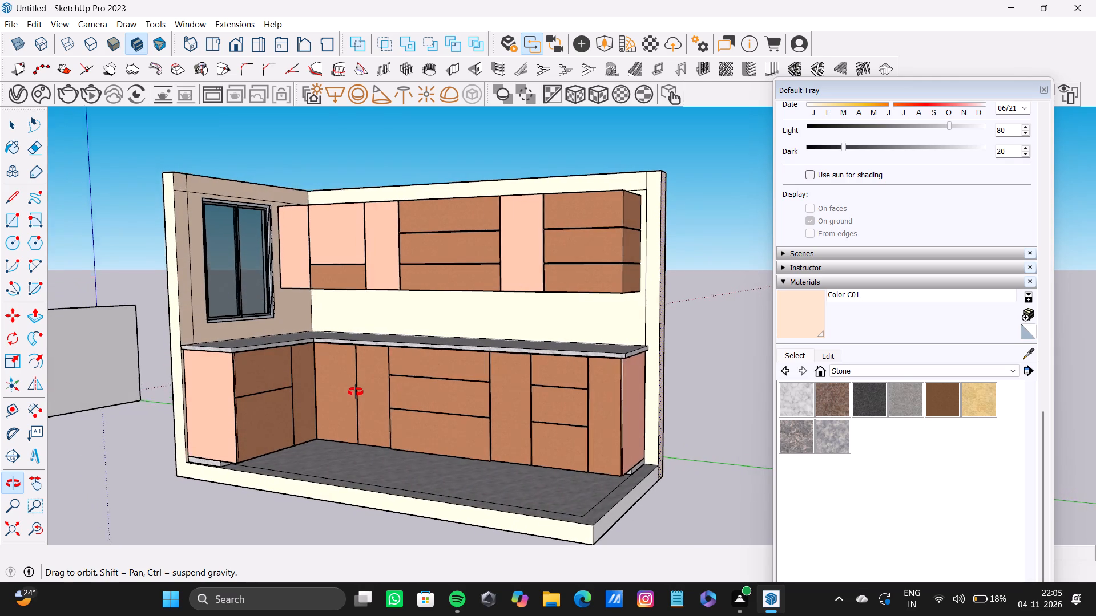
pyautogui.moveTo(356, 392); pyautogui.dragTo(352, 392, button='middle')
pyautogui.scroll(2, 352, 392)
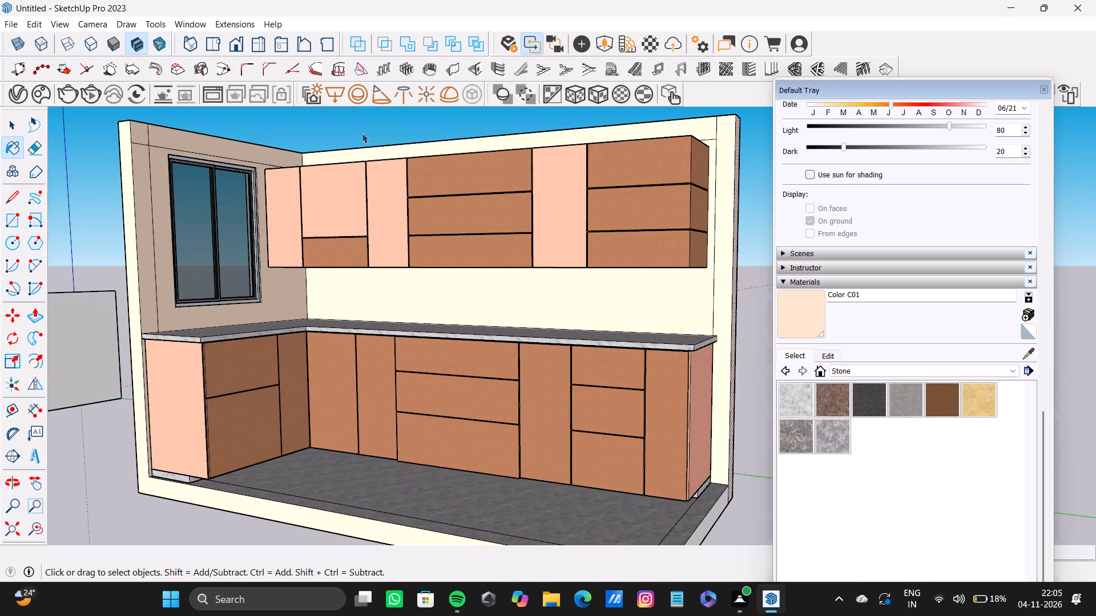
# Push/Pull the strip above the window along the back wall to its far end, forming a ceiling slab over the kitchen.
pyautogui.press('space')
pyautogui.scroll(-3, 353, 298)
pyautogui.moveTo(353, 298); pyautogui.dragTo(312, 374, button='middle')
pyautogui.press('space')
pyautogui.scroll(5, 245, 165)
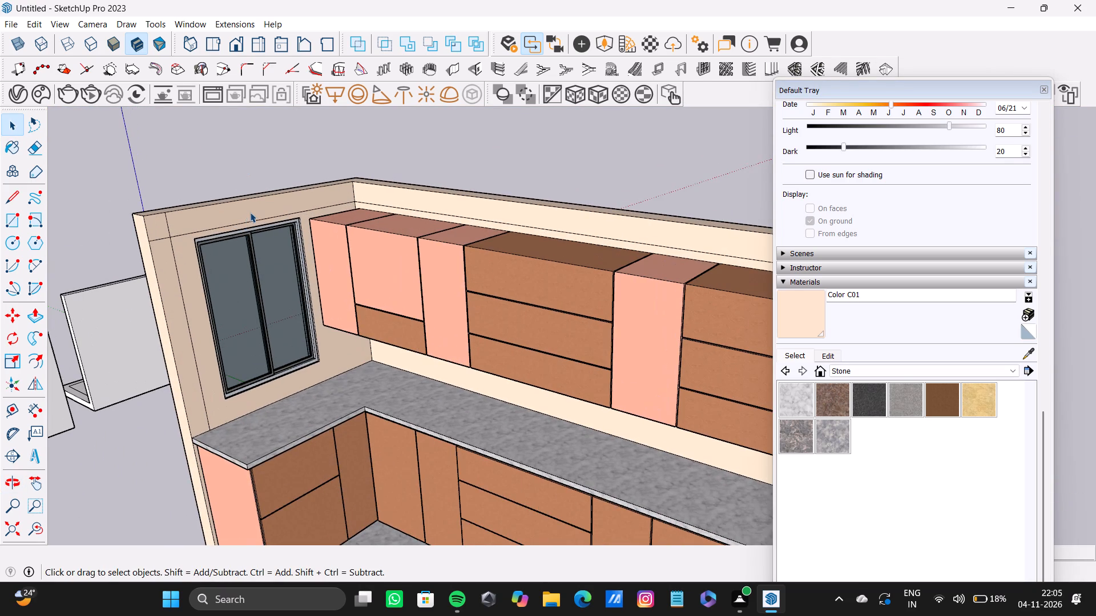
pyautogui.click(250, 212)
pyautogui.press('p')
pyautogui.moveTo(250, 212); pyautogui.dragTo(553, 313)
pyautogui.scroll(-4, 575, 322)
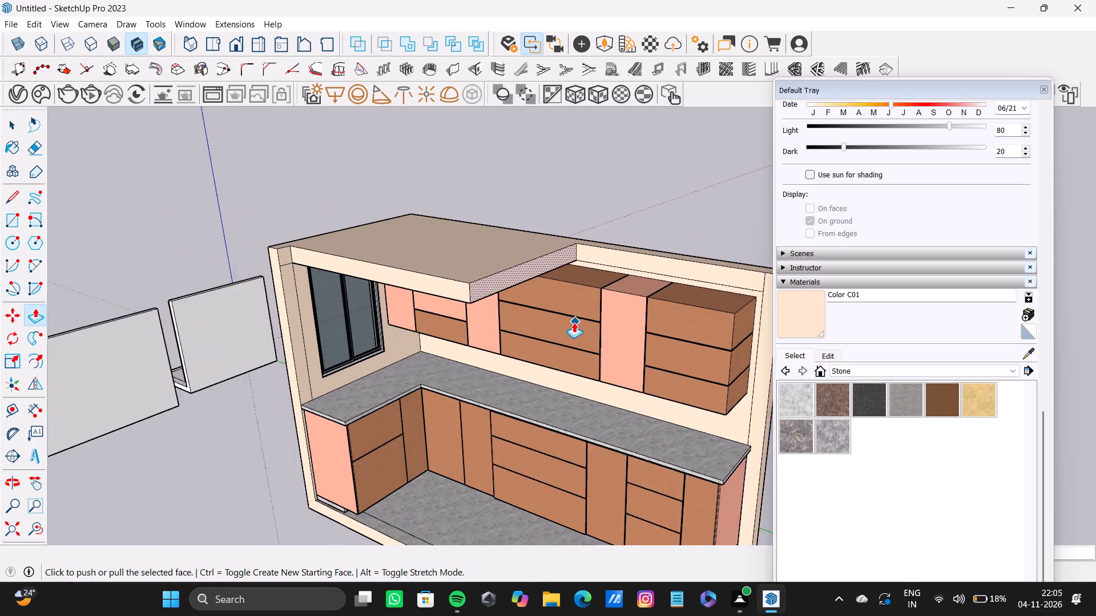
pyautogui.moveTo(574, 322); pyautogui.dragTo(428, 302, button='middle')
pyautogui.keyDown('shift'); pyautogui.scroll(-1, 565, 318); pyautogui.keyUp('shift')
pyautogui.moveTo(382, 268); pyautogui.dragTo(634, 259)
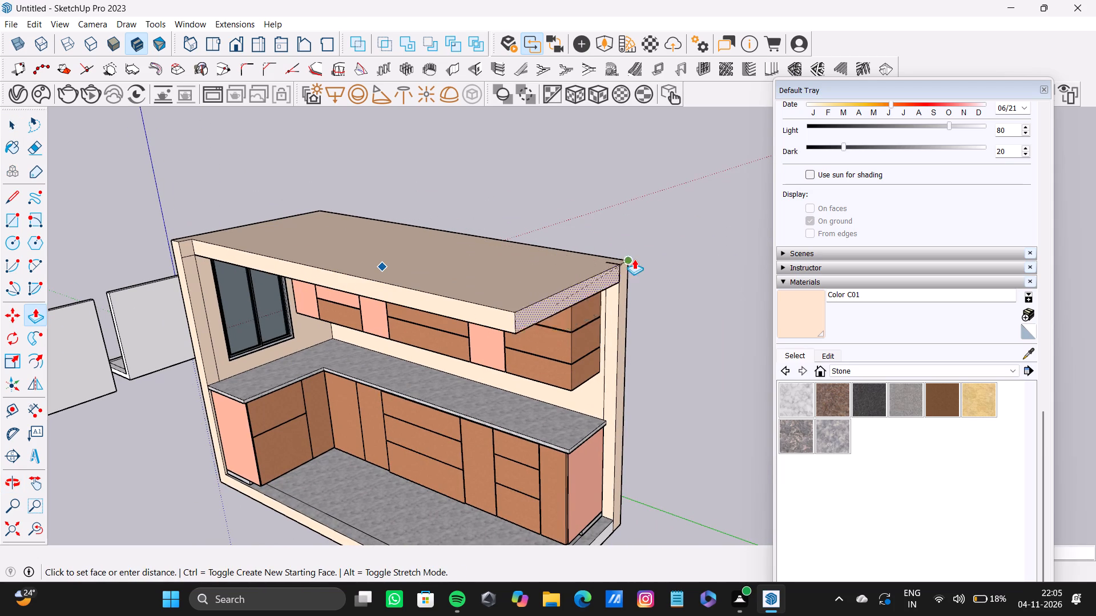
# Bring the ceiling slab's end face flush with the back wall's end and delete the leftover short edge at their corner.
pyautogui.moveTo(634, 259); pyautogui.dragTo(622, 267)
pyautogui.scroll(-3, 523, 319)
pyautogui.moveTo(582, 310); pyautogui.dragTo(553, 396, button='middle')
pyautogui.scroll(7, 574, 366)
pyautogui.press('space')
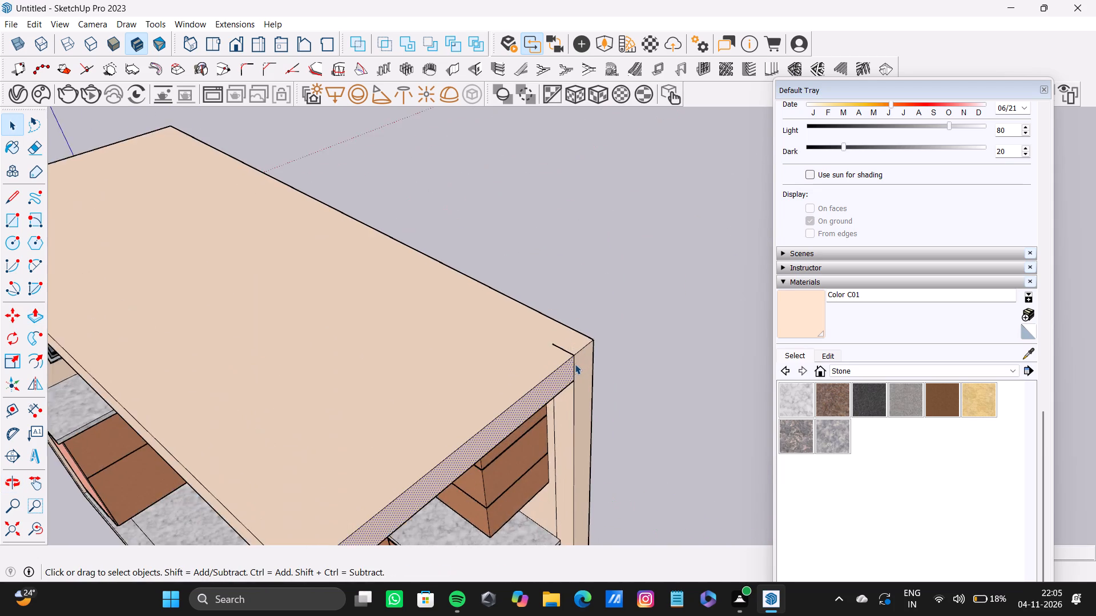
pyautogui.scroll(8, 575, 364)
pyautogui.click(568, 355)
pyautogui.press('Delete')
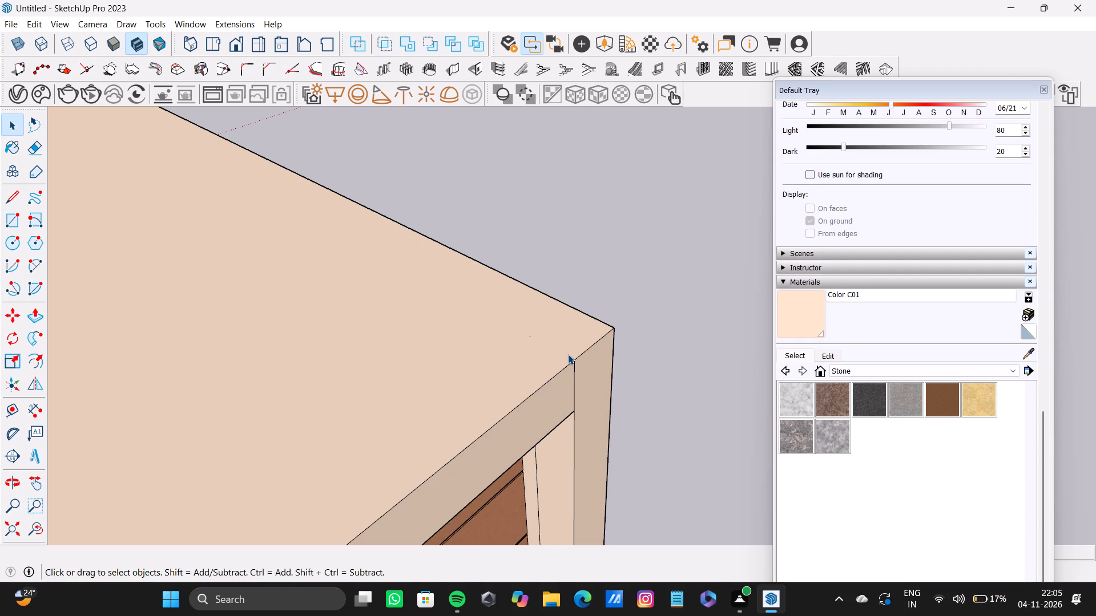
# Push/Pull the ceiling slab's long front face outward until it is flush with the window wall's front edge.
pyautogui.scroll(-17, 430, 339)
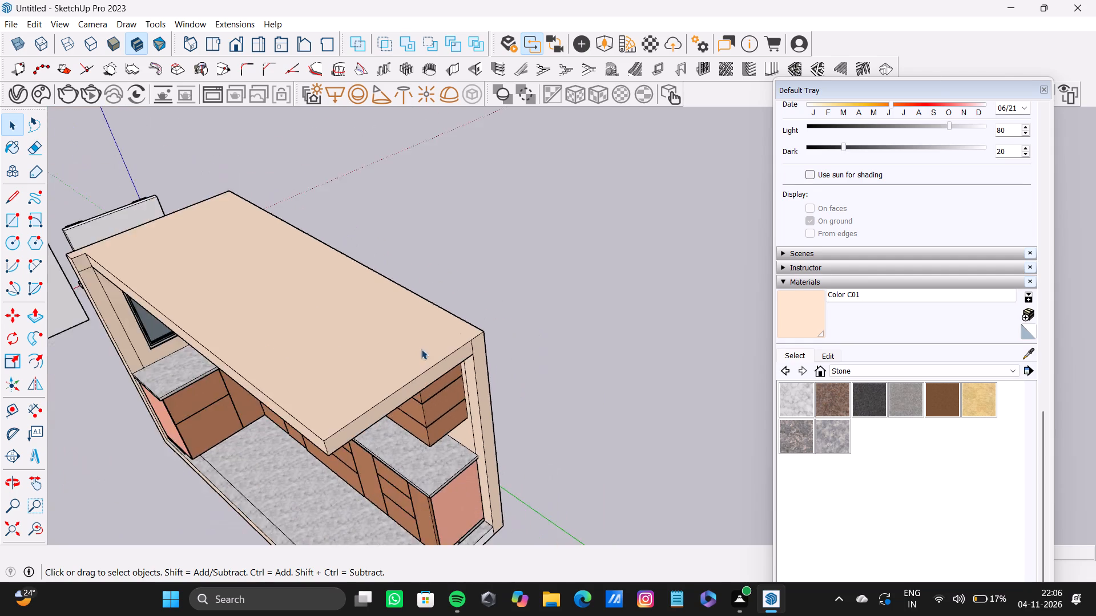
pyautogui.scroll(-2, 421, 349)
pyautogui.moveTo(347, 477); pyautogui.dragTo(535, 242, button='middle')
pyautogui.moveTo(369, 139); pyautogui.dragTo(295, 265, button='middle')
pyautogui.scroll(7, 252, 154)
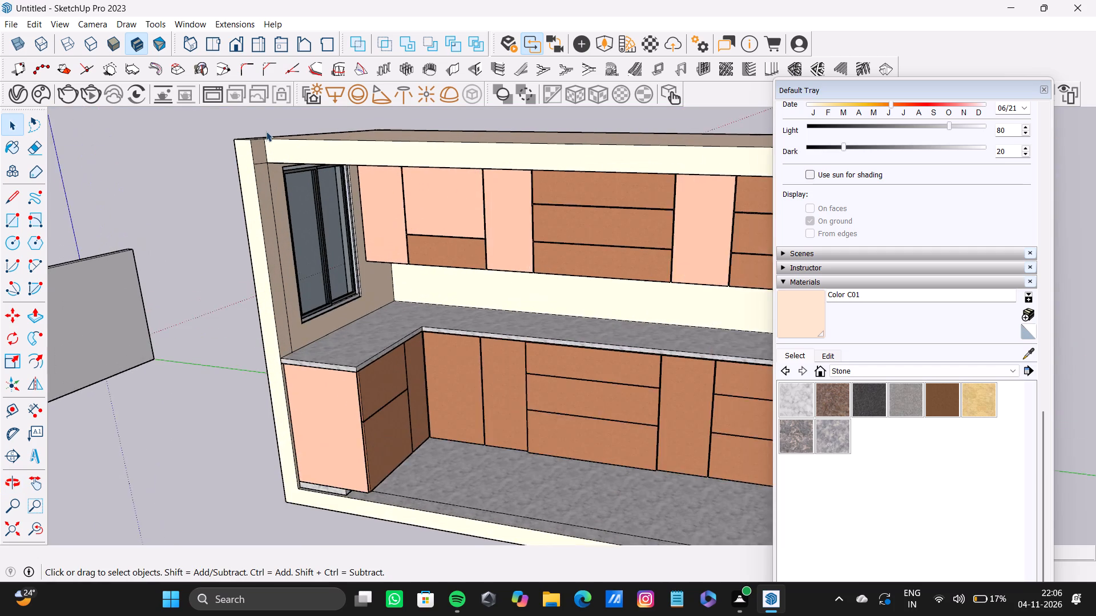
pyautogui.click(279, 149)
pyautogui.press('p')
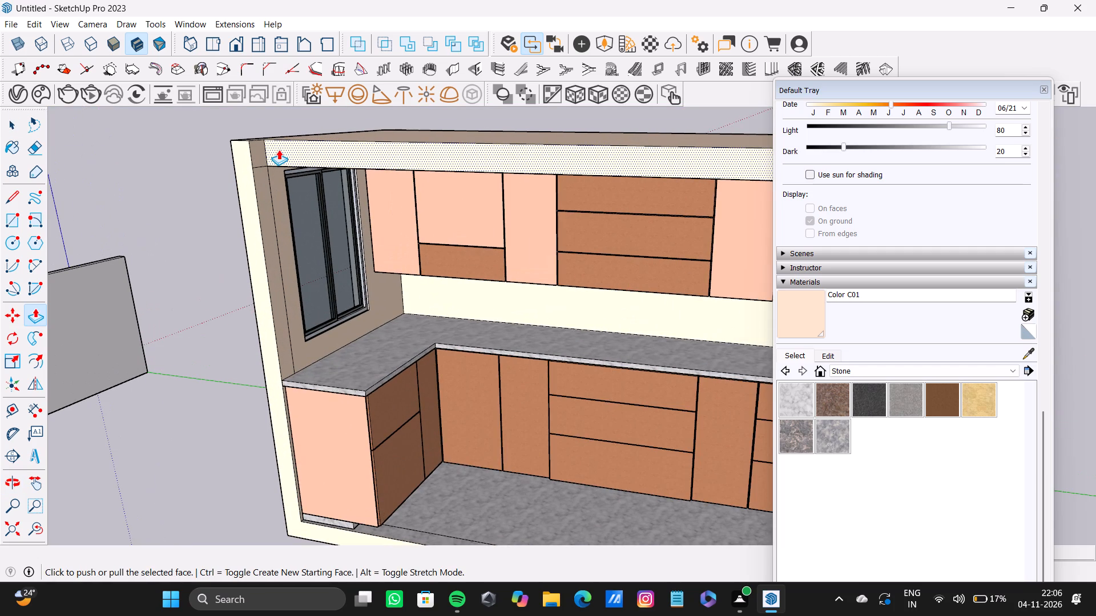
pyautogui.scroll(9, 277, 151)
pyautogui.moveTo(275, 144); pyautogui.dragTo(211, 163)
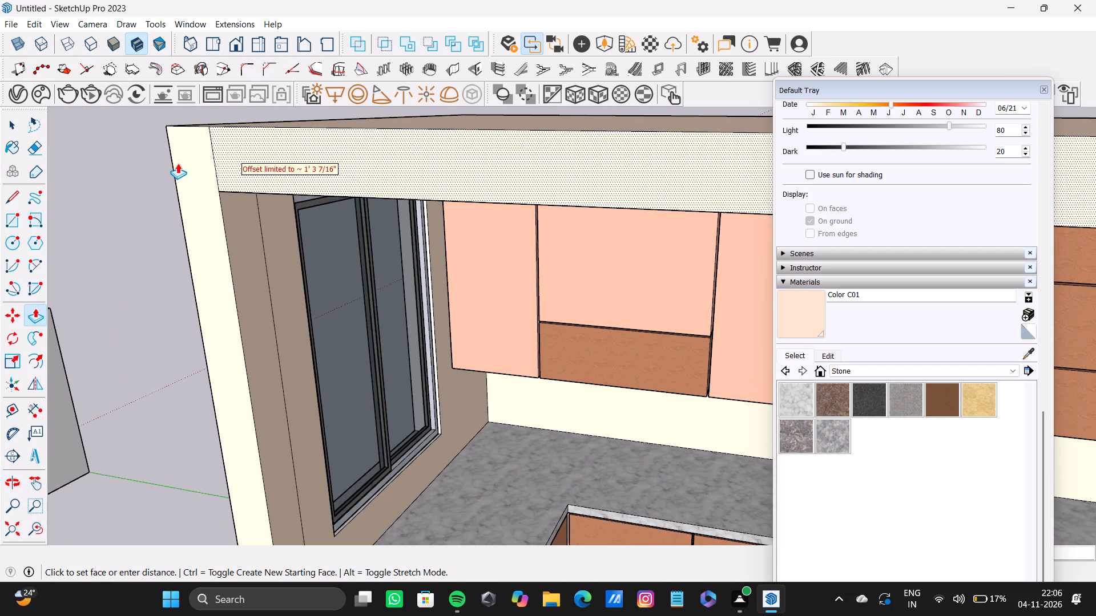
# Examine the kitchen with its ceiling slab from below, from the front and from a distance, and clear the face selection.
pyautogui.scroll(-20, 182, 160)
pyautogui.moveTo(616, 260); pyautogui.dragTo(496, 144, button='middle')
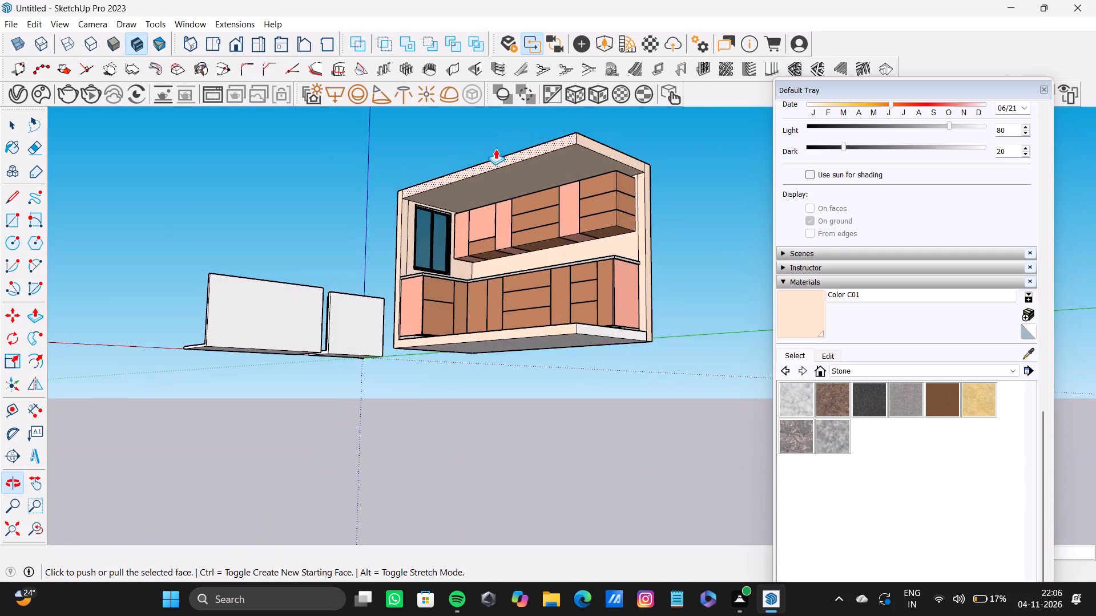
pyautogui.scroll(4, 508, 153)
pyautogui.scroll(-5, 576, 225)
pyautogui.moveTo(540, 241); pyautogui.dragTo(450, 331, button='middle')
pyautogui.scroll(10, 450, 331)
pyautogui.moveTo(503, 316); pyautogui.dragTo(698, 350, button='middle')
pyautogui.scroll(-9, 698, 350)
pyautogui.scroll(-8, 535, 283)
pyautogui.moveTo(767, 357); pyautogui.dragTo(760, 357, button='middle')
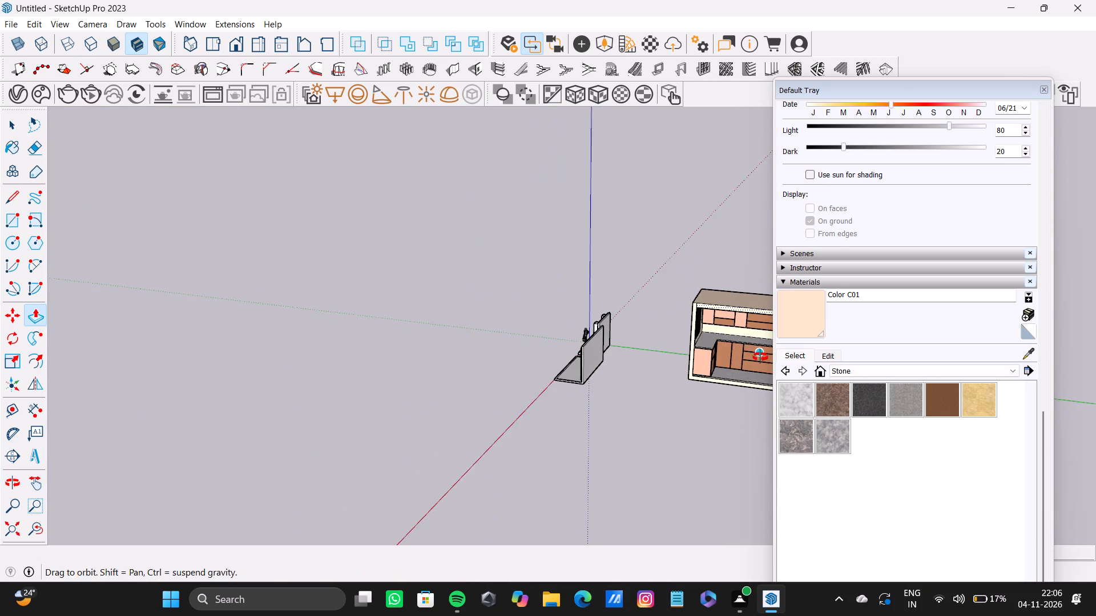
pyautogui.moveTo(760, 357); pyautogui.dragTo(743, 358, button='middle')
pyautogui.scroll(-8, 553, 309)
pyautogui.keyDown('shift'); pyautogui.moveTo(565, 360); pyautogui.dragTo(508, 375, button='middle'); pyautogui.keyUp('shift')
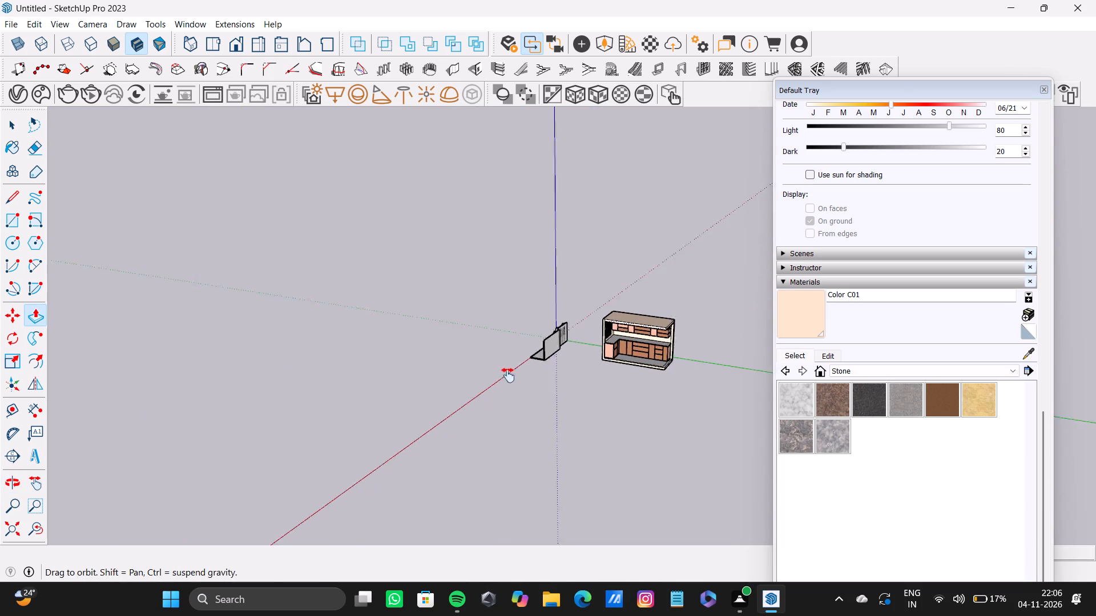
pyautogui.keyDown('shift'); pyautogui.moveTo(508, 375); pyautogui.dragTo(337, 380, button='middle'); pyautogui.keyUp('shift')
pyautogui.scroll(20, 388, 375)
pyautogui.scroll(3, 388, 375)
pyautogui.moveTo(443, 351); pyautogui.dragTo(458, 296, button='middle')
pyautogui.scroll(1, 458, 293)
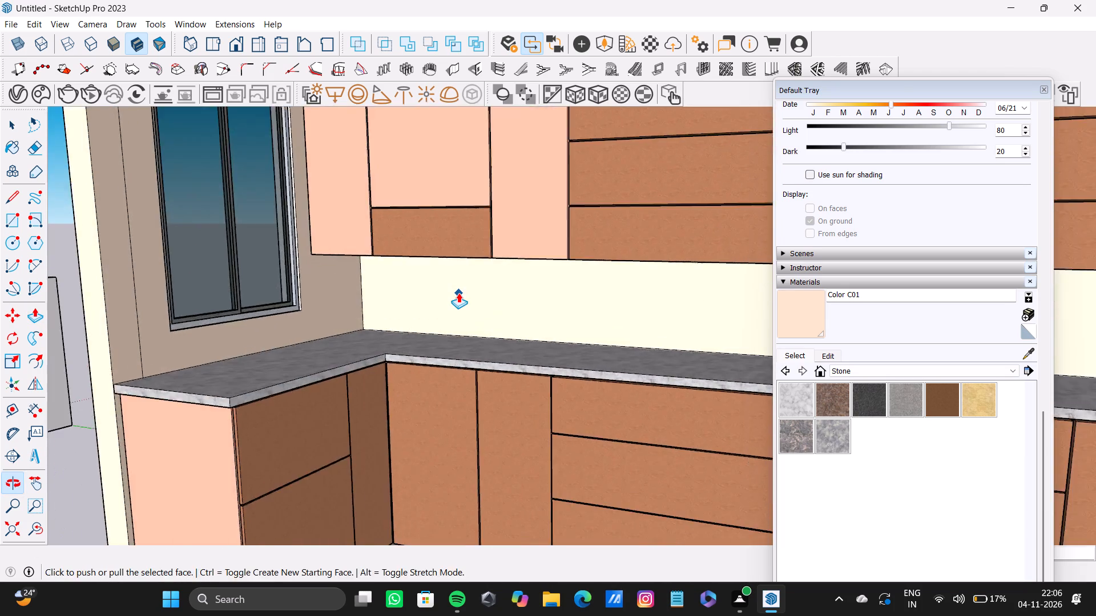
pyautogui.scroll(-8, 458, 293)
pyautogui.keyDown('shift'); pyautogui.moveTo(445, 303); pyautogui.dragTo(424, 309, button='middle'); pyautogui.keyUp('shift')
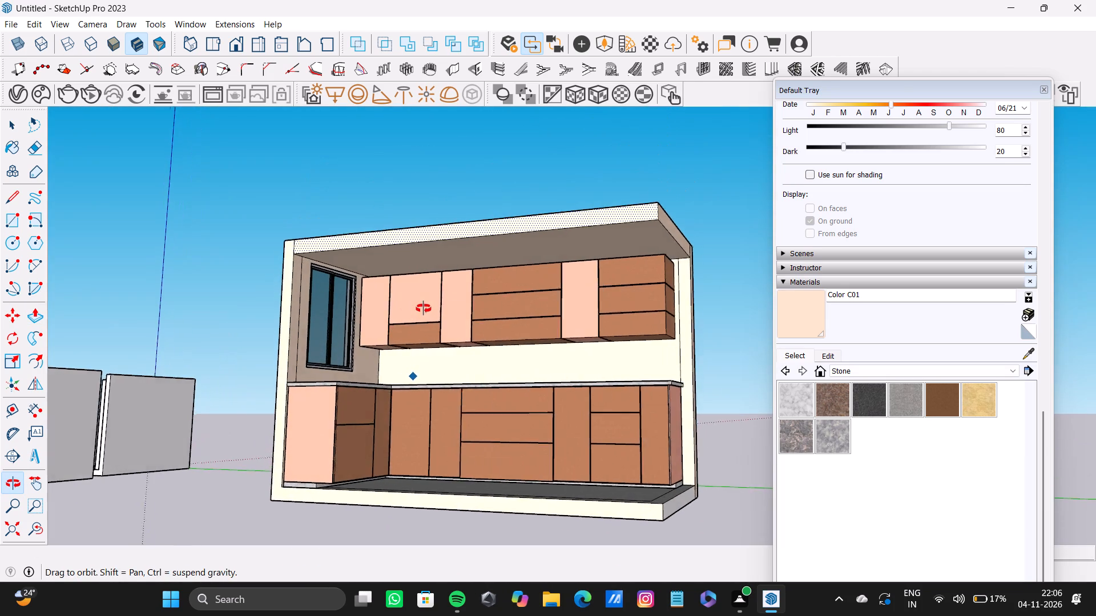
pyautogui.keyDown('shift'); pyautogui.moveTo(424, 309); pyautogui.dragTo(405, 316, button='middle'); pyautogui.keyUp('shift')
pyautogui.scroll(4, 431, 350)
pyautogui.keyDown('shift'); pyautogui.moveTo(430, 350); pyautogui.dragTo(388, 306, button='middle'); pyautogui.keyUp('shift')
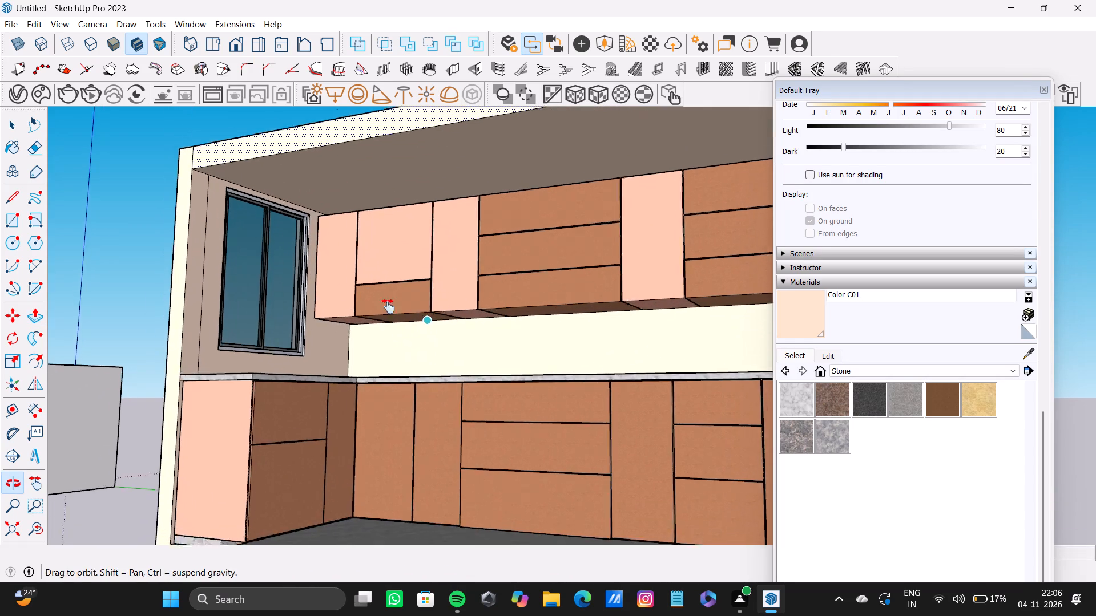
pyautogui.keyDown('shift'); pyautogui.moveTo(388, 306); pyautogui.dragTo(321, 290, button='middle'); pyautogui.keyUp('shift')
pyautogui.scroll(-2, 321, 290)
pyautogui.moveTo(321, 290); pyautogui.dragTo(351, 335, button='middle')
pyautogui.keyDown('shift'); pyautogui.scroll(-1, 321, 291); pyautogui.keyUp('shift')
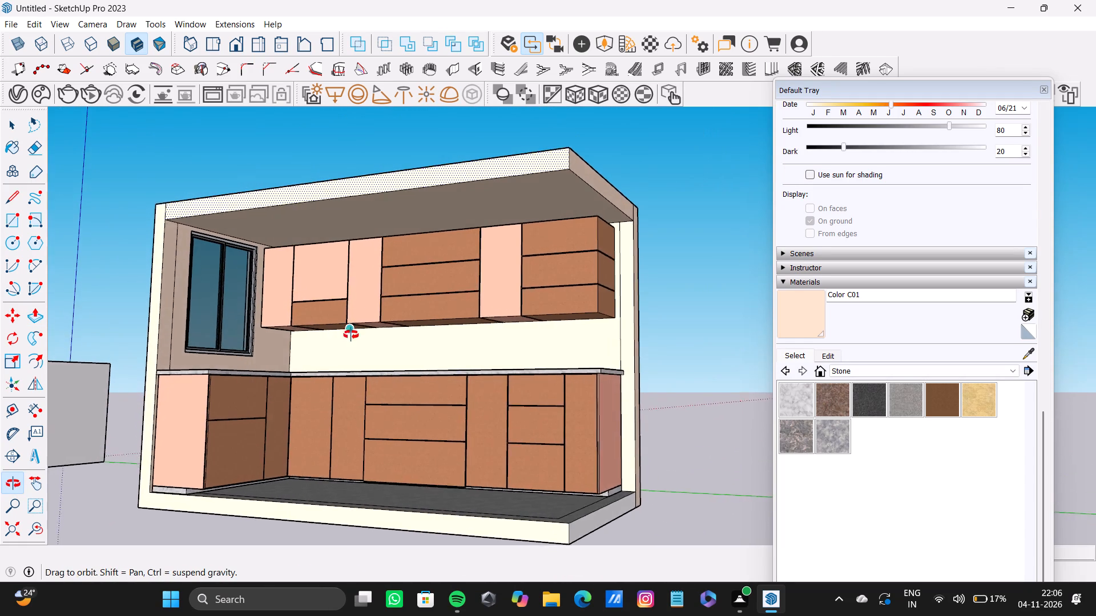
pyautogui.moveTo(351, 335); pyautogui.dragTo(400, 295, button='middle')
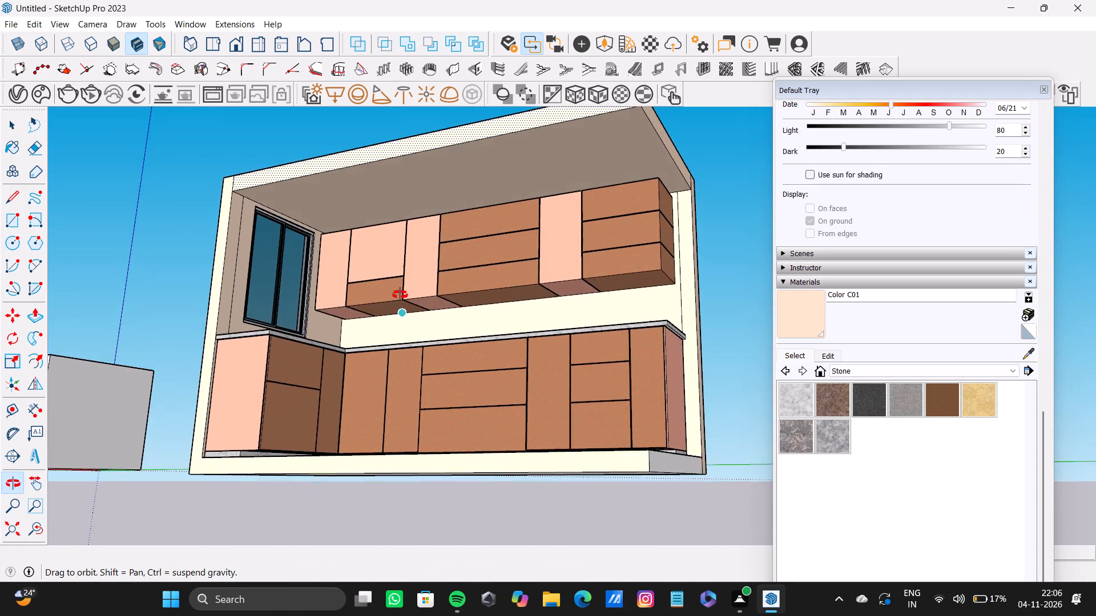
pyautogui.moveTo(400, 295); pyautogui.dragTo(401, 313, button='middle')
pyautogui.press('space')
pyautogui.press('space')
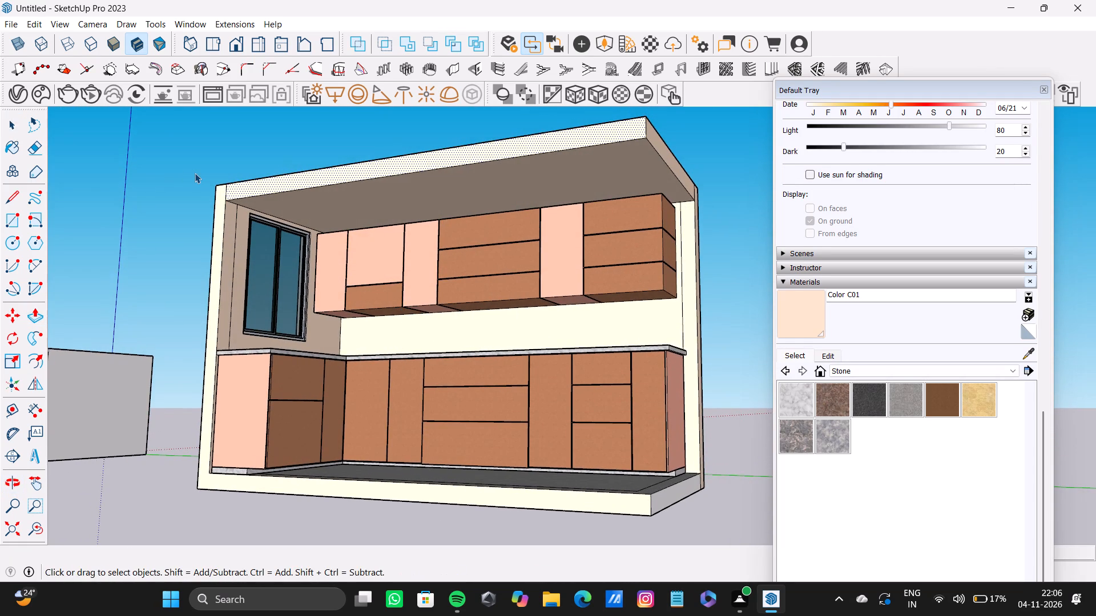
pyautogui.click(195, 173)
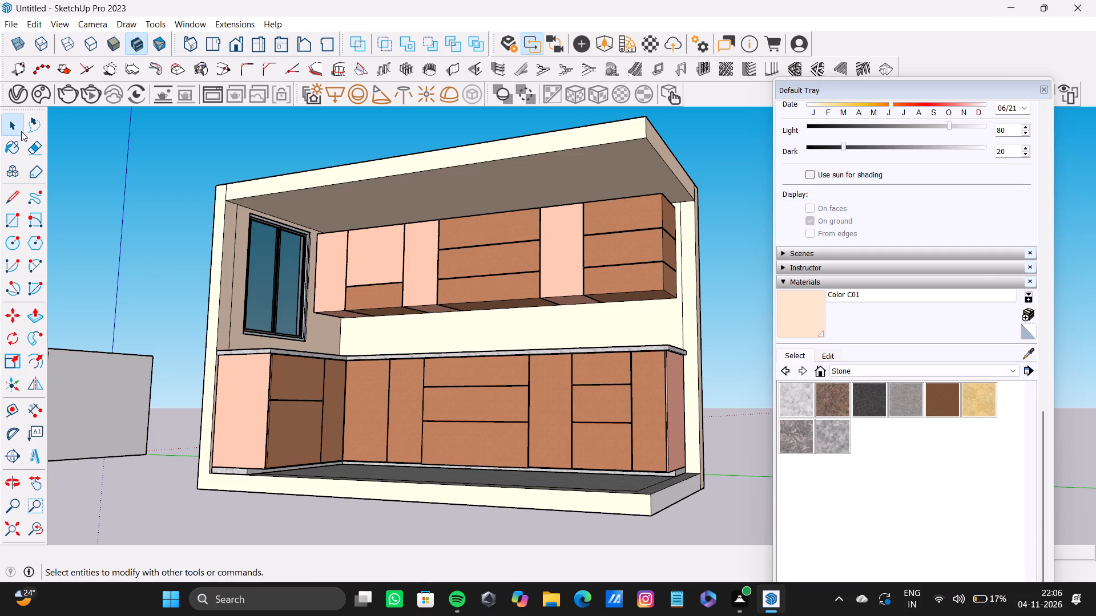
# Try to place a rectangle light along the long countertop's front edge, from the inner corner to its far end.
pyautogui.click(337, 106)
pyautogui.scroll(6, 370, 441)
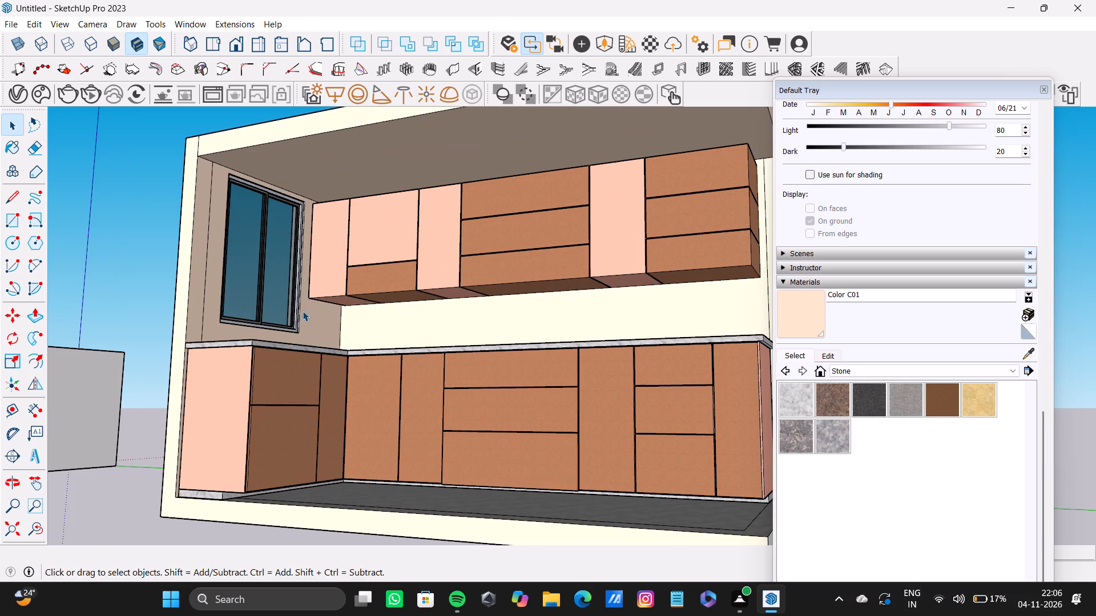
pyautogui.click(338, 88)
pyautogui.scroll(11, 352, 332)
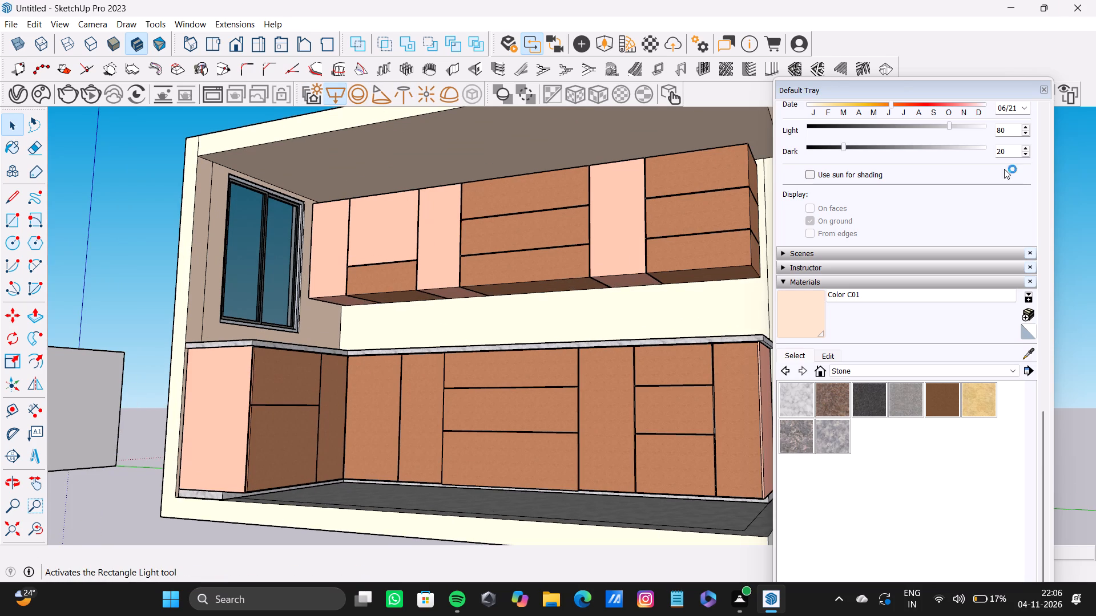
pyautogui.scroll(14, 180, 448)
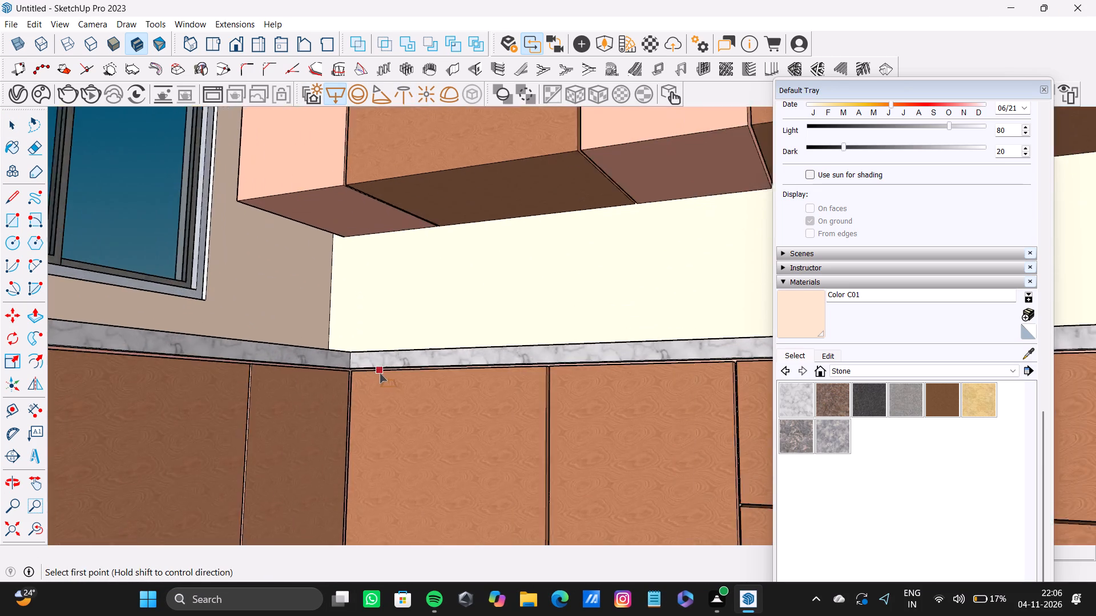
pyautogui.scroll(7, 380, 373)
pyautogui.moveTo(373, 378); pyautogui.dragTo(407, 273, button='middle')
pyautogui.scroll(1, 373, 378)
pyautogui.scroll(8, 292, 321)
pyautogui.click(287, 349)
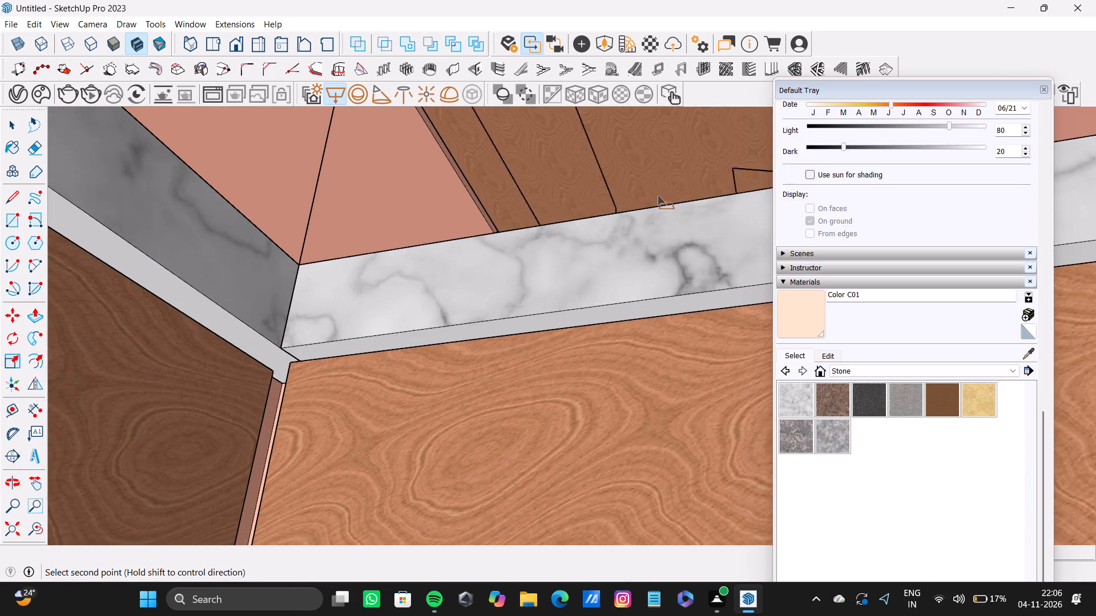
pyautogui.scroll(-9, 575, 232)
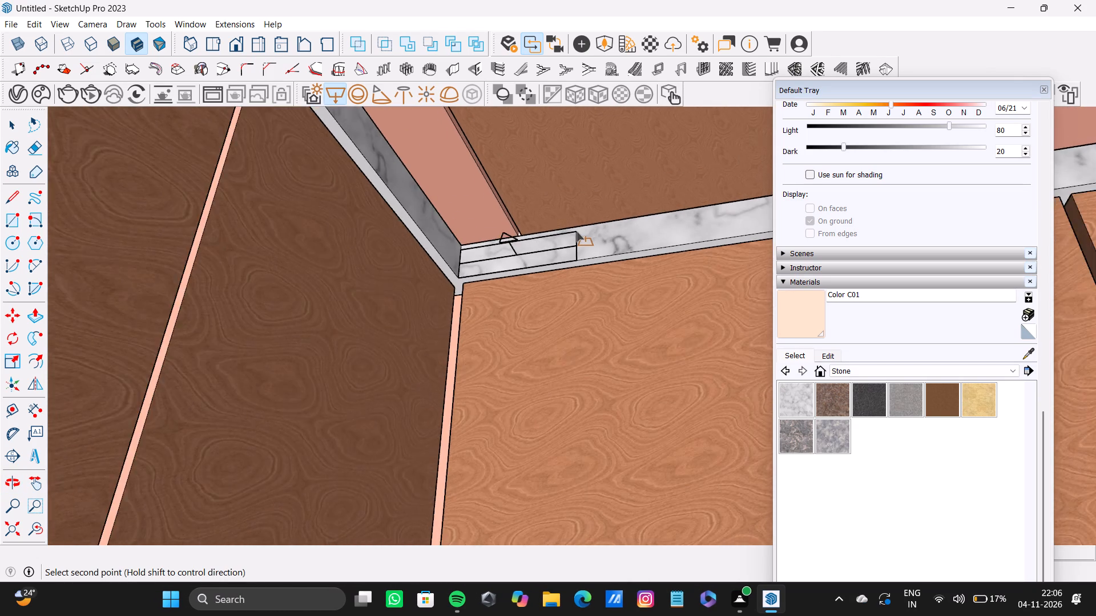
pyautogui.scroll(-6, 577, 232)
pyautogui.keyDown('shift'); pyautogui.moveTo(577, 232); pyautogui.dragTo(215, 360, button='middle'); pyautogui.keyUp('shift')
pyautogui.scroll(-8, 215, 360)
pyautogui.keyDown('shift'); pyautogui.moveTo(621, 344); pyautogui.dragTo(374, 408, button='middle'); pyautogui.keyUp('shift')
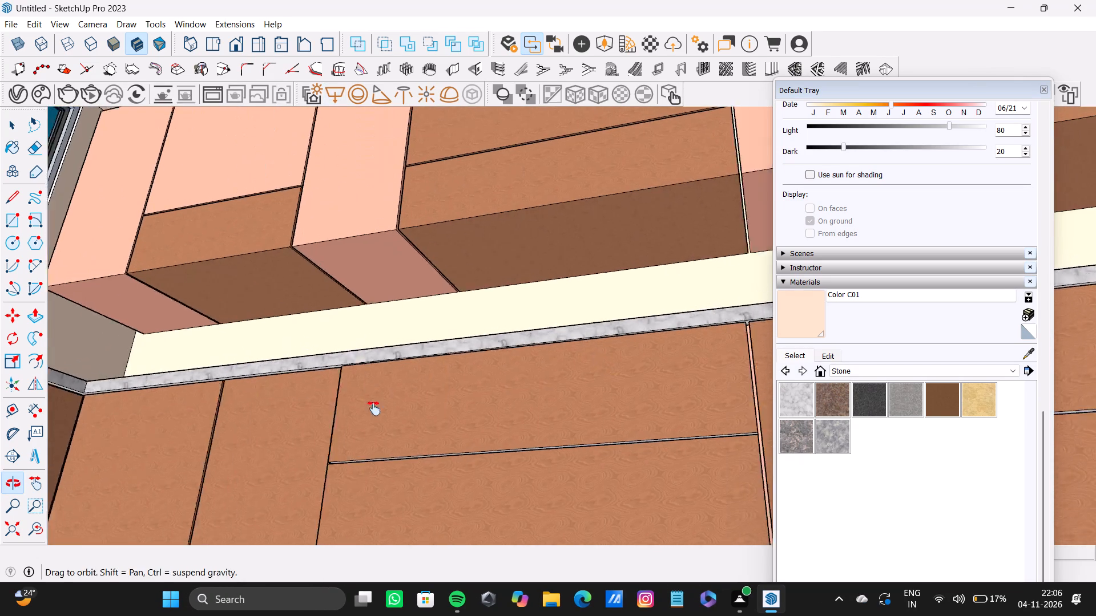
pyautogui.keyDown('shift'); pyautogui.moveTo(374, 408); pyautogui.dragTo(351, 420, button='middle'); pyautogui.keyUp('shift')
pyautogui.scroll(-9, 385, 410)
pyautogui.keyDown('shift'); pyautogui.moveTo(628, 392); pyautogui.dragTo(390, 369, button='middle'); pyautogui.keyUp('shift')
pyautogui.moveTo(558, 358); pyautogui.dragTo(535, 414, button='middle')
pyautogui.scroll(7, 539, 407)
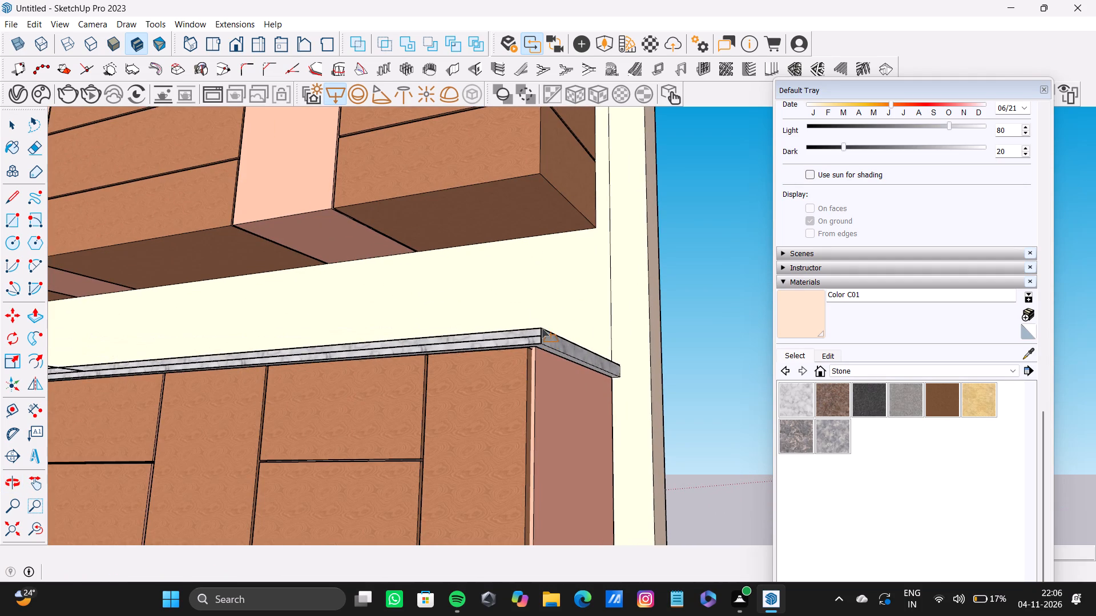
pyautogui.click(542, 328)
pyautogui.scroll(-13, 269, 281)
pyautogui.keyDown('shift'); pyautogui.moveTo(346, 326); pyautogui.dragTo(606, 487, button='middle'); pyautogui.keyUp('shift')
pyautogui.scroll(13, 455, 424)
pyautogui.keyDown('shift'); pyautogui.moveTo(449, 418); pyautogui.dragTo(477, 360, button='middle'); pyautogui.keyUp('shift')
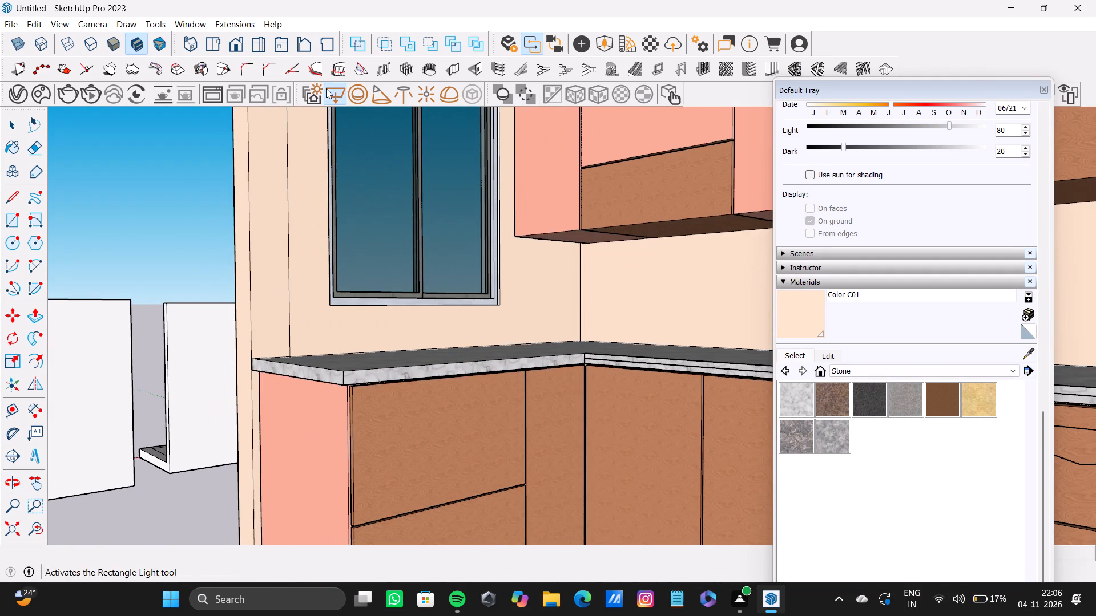
# Place a rectangle light on the front edge of the short countertop under the window, from its outer corner to the inner corner.
pyautogui.click(331, 94)
pyautogui.scroll(4, 325, 392)
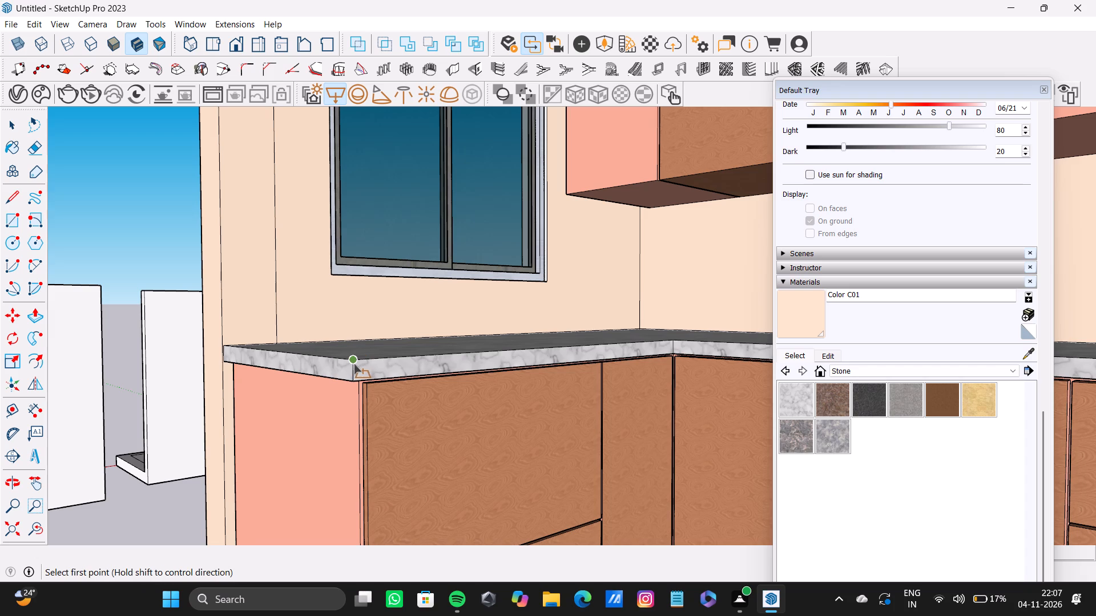
pyautogui.click(354, 364)
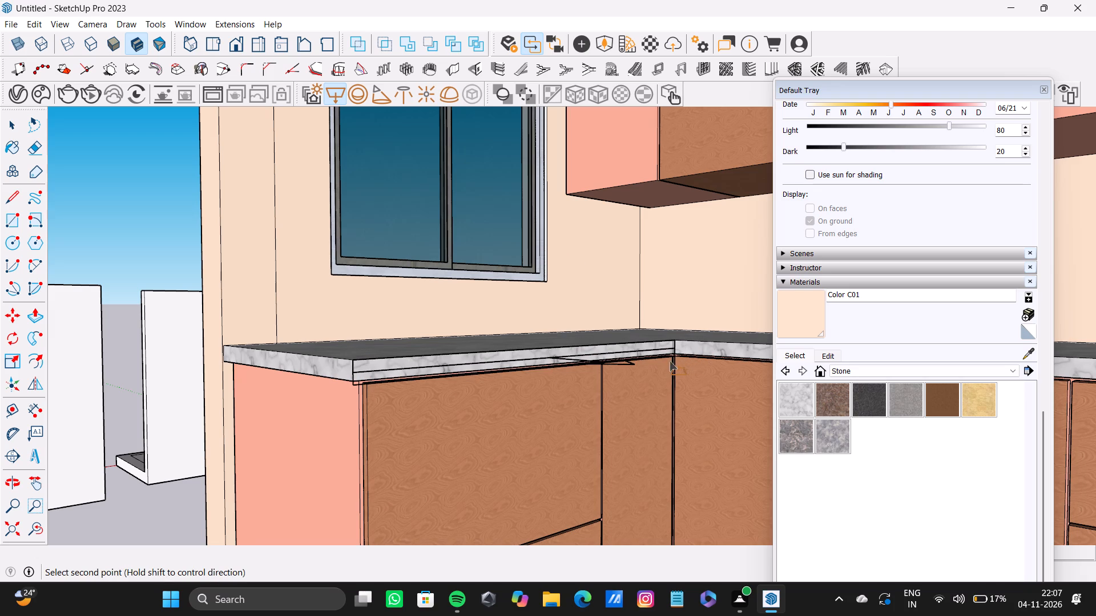
pyautogui.scroll(8, 668, 356)
pyautogui.click(679, 347)
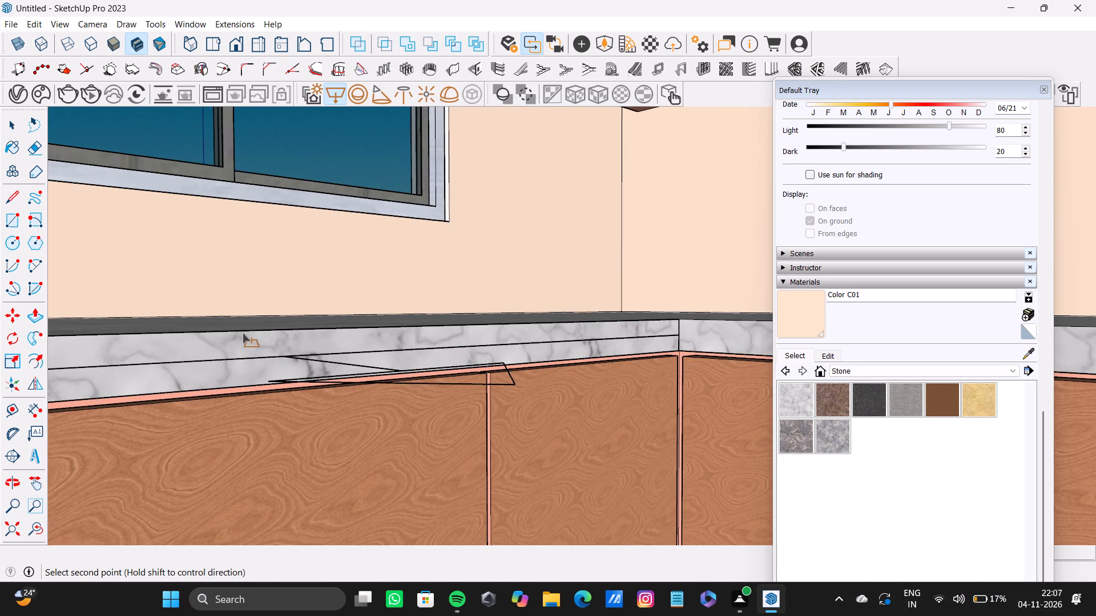
pyautogui.press('space')
# Place a rectangle light on the long countertop's front edge, from the inner corner to the bottom corner at its far end.
pyautogui.scroll(-20, 340, 357)
pyautogui.scroll(-14, 340, 357)
pyautogui.moveTo(336, 371); pyautogui.dragTo(349, 378, button='middle')
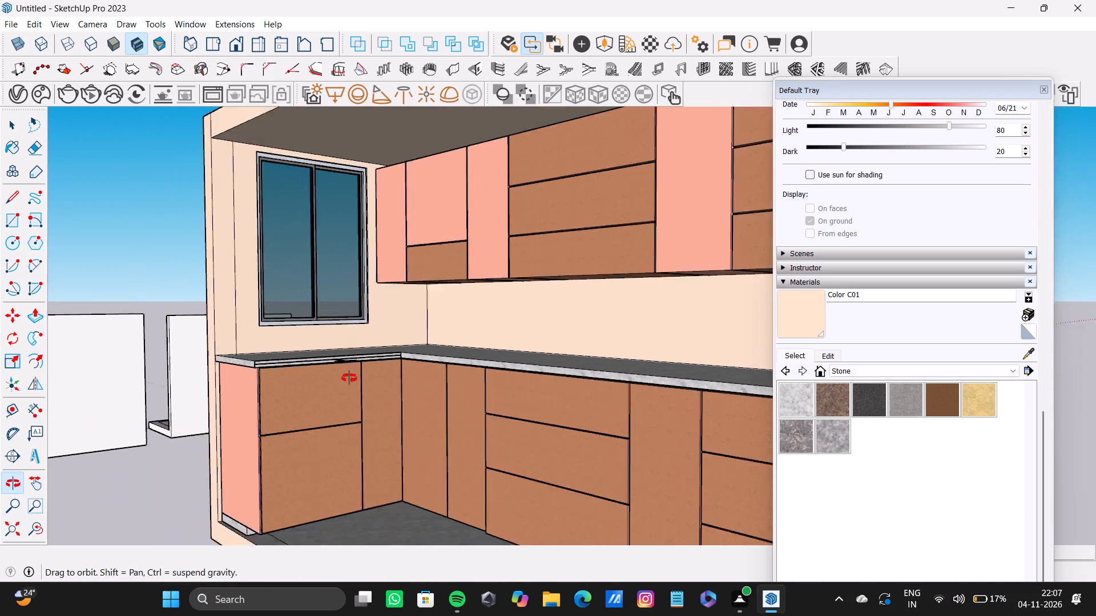
pyautogui.moveTo(349, 378); pyautogui.dragTo(417, 388, button='middle')
pyautogui.scroll(4, 679, 419)
pyautogui.keyDown('shift'); pyautogui.moveTo(651, 387); pyautogui.dragTo(643, 389, button='middle'); pyautogui.keyUp('shift')
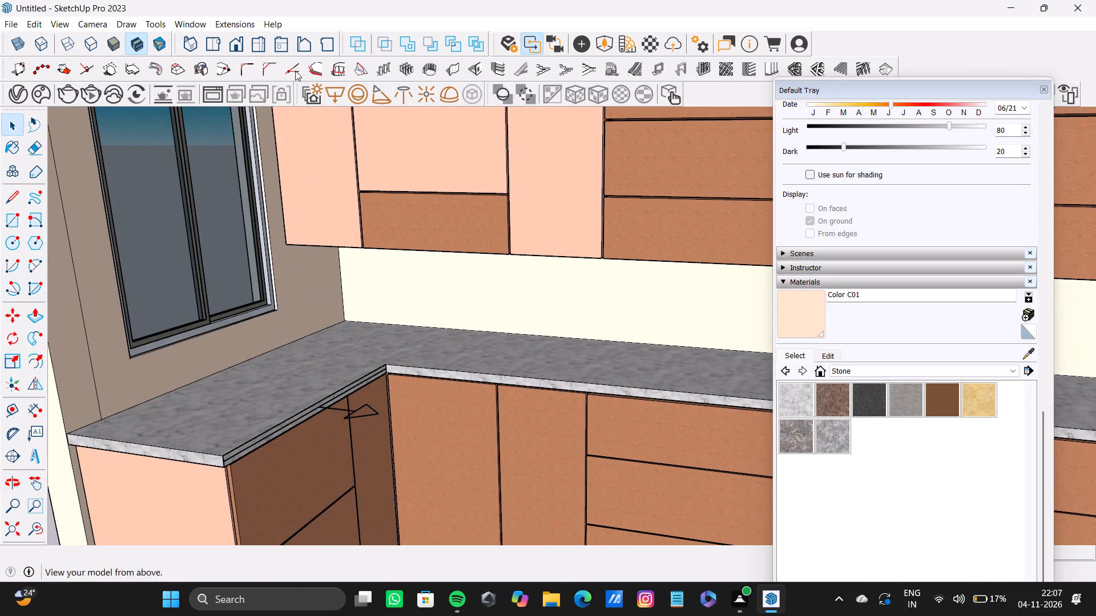
pyautogui.click(331, 87)
pyautogui.scroll(11, 358, 306)
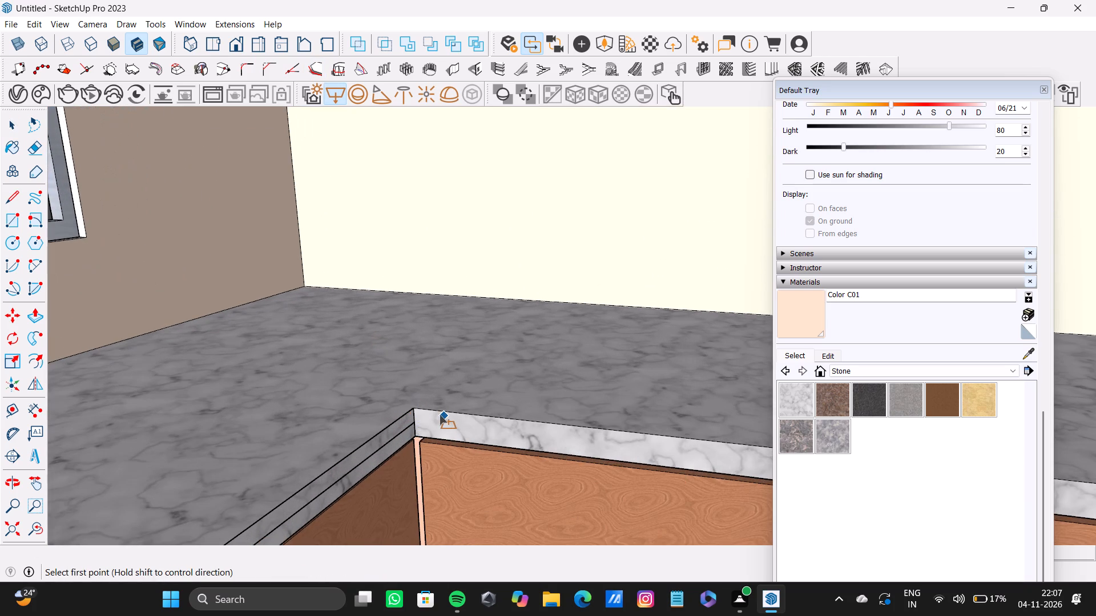
pyautogui.click(419, 410)
pyautogui.scroll(-9, 681, 499)
pyautogui.keyDown('shift'); pyautogui.moveTo(702, 469); pyautogui.dragTo(179, 396, button='middle'); pyautogui.keyUp('shift')
pyautogui.keyDown('shift'); pyautogui.scroll(-6, 225, 420); pyautogui.keyUp('shift')
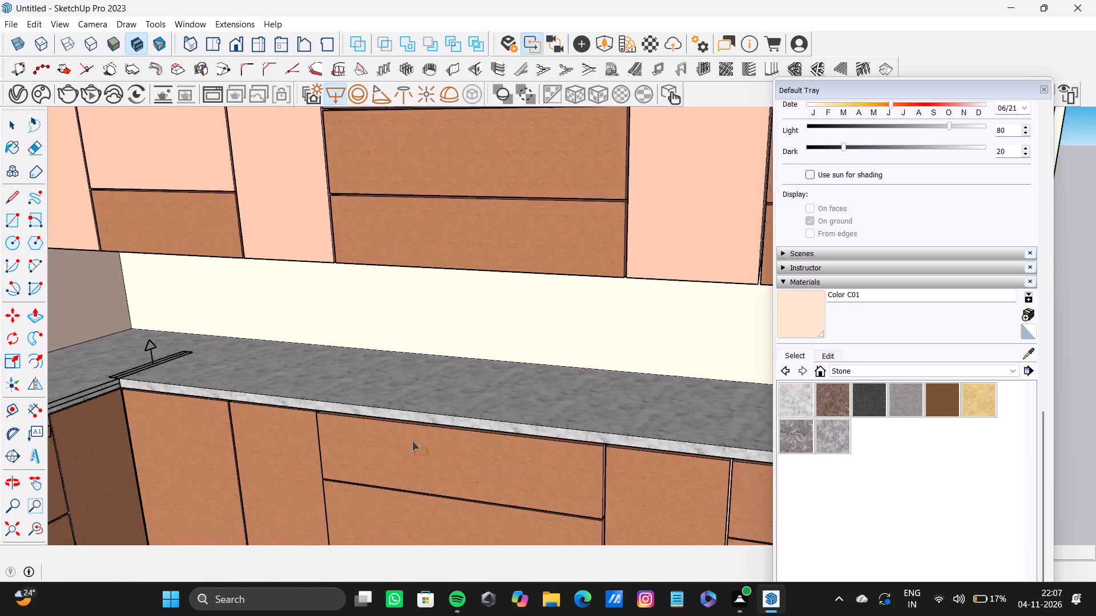
pyautogui.keyDown('shift'); pyautogui.scroll(-3, 412, 441); pyautogui.keyUp('shift')
pyautogui.keyDown('shift'); pyautogui.moveTo(554, 475); pyautogui.dragTo(504, 462, button='middle'); pyautogui.keyUp('shift')
pyautogui.scroll(6, 554, 431)
pyautogui.scroll(-3, 728, 456)
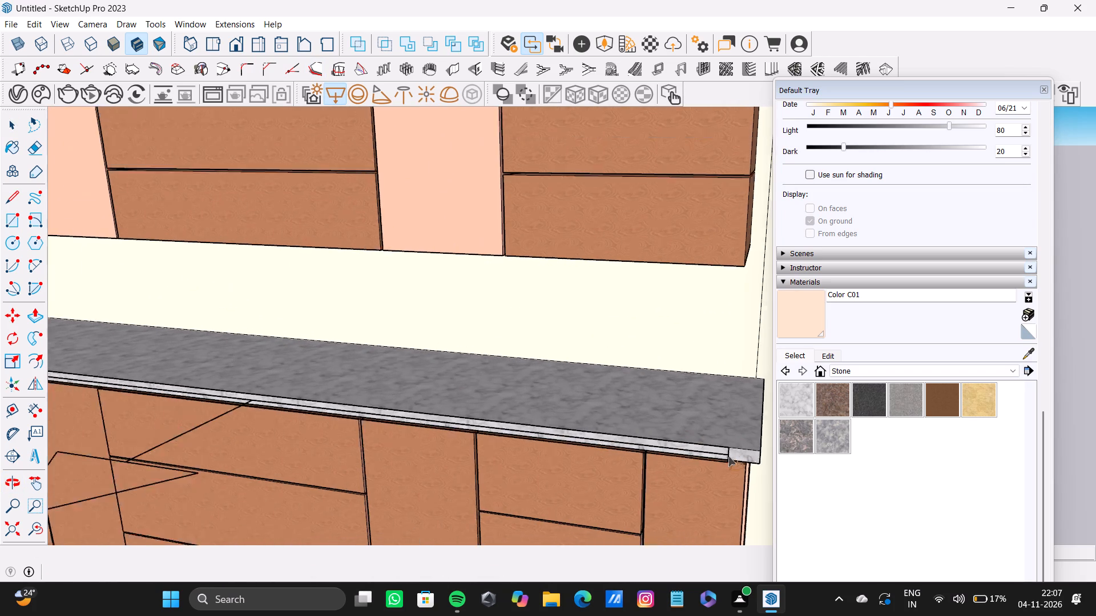
pyautogui.moveTo(728, 456); pyautogui.dragTo(648, 412, button='middle')
pyautogui.scroll(4, 648, 412)
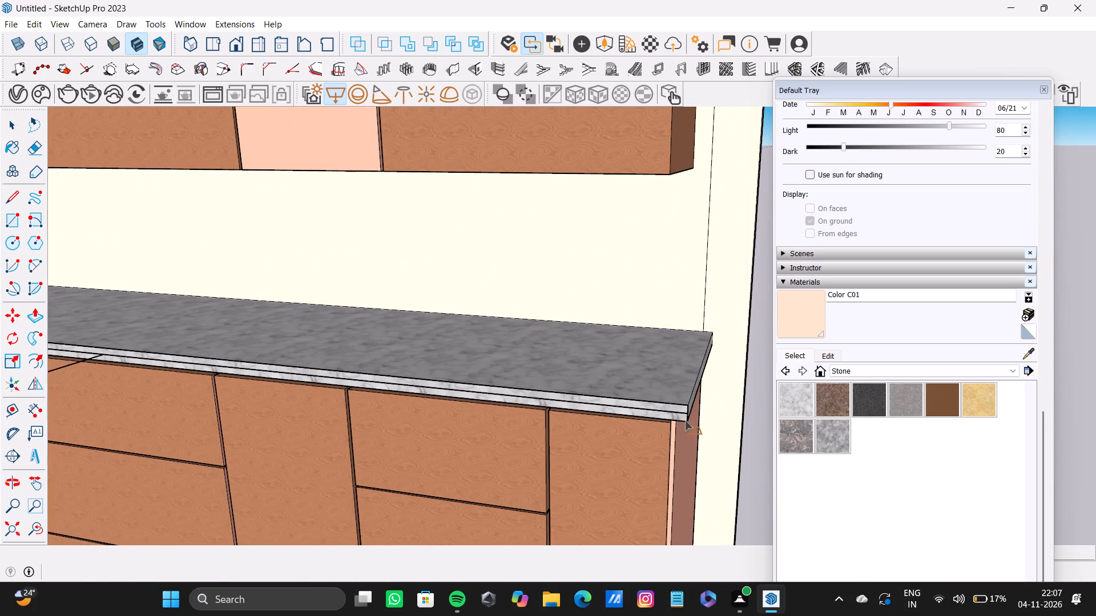
pyautogui.click(682, 420)
pyautogui.scroll(-15, 586, 394)
pyautogui.keyDown('shift'); pyautogui.moveTo(582, 394); pyautogui.dragTo(595, 407, button='middle'); pyautogui.keyUp('shift')
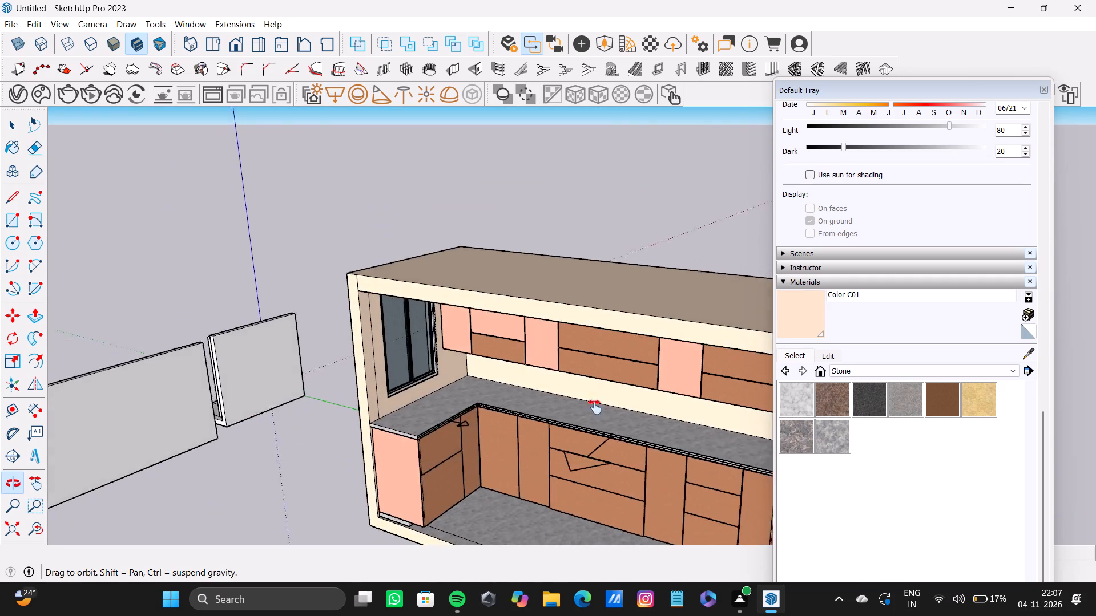
pyautogui.keyDown('shift'); pyautogui.moveTo(595, 407); pyautogui.dragTo(530, 411, button='middle'); pyautogui.keyUp('shift')
pyautogui.scroll(7, 198, 356)
pyautogui.press('space')
pyautogui.scroll(10, 604, 492)
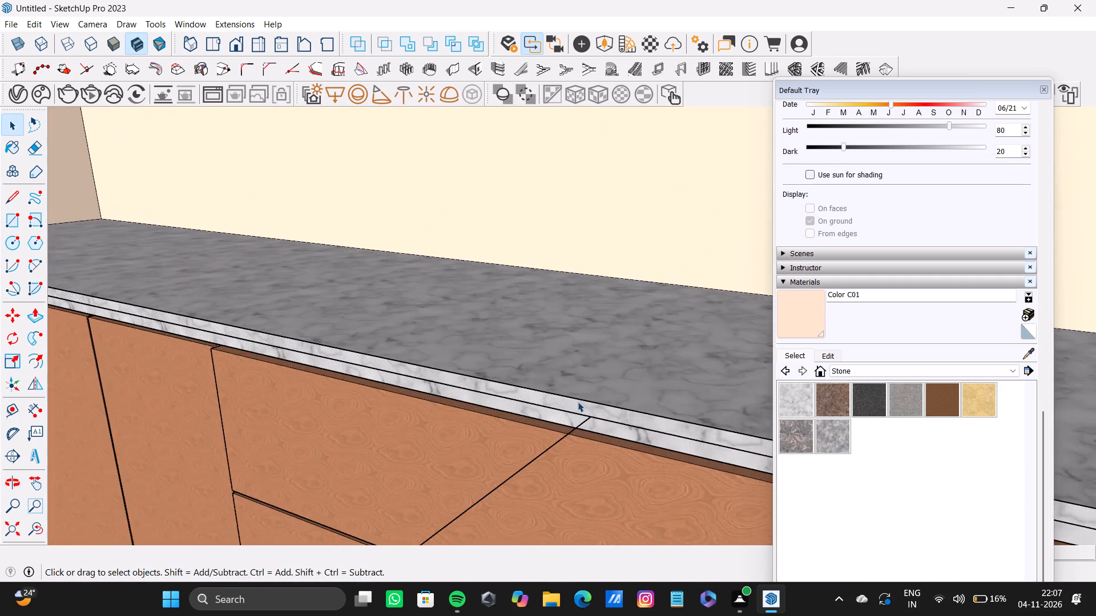
# Move the long countertop's rectangle light slightly outward from the front edge, towards the room.
pyautogui.scroll(13, 578, 402)
pyautogui.click(614, 432)
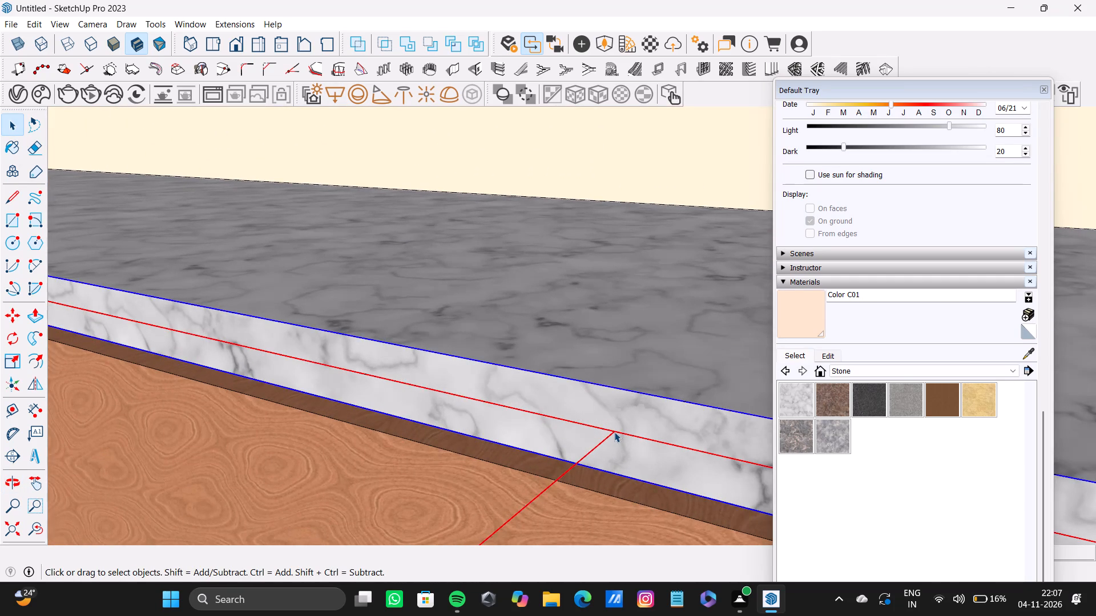
pyautogui.press('m')
pyautogui.moveTo(613, 432); pyautogui.dragTo(594, 477)
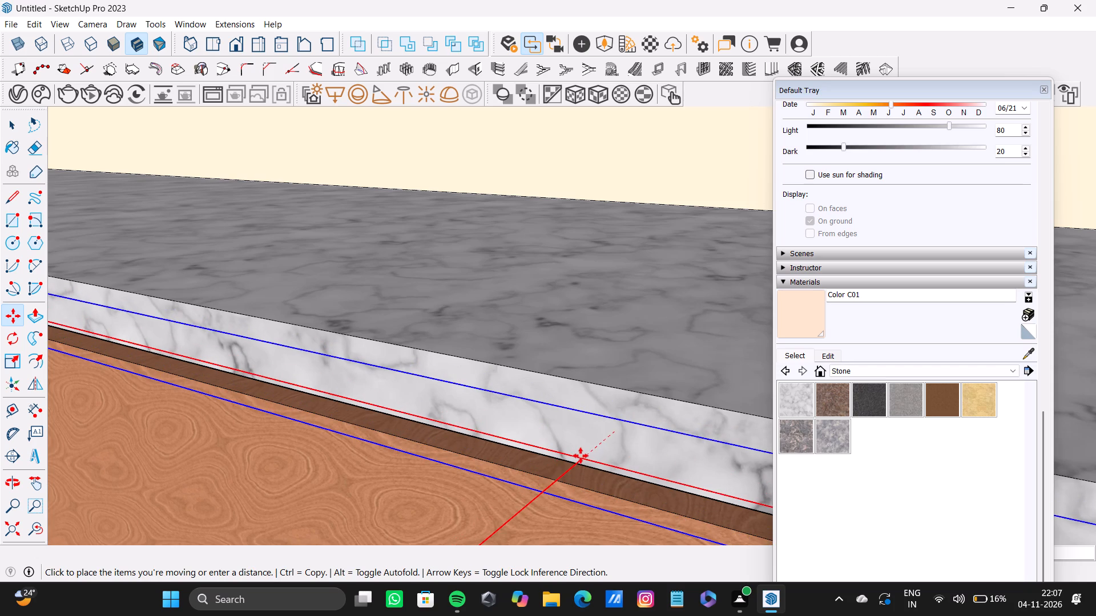
pyautogui.click(594, 448)
pyautogui.scroll(-6, 594, 447)
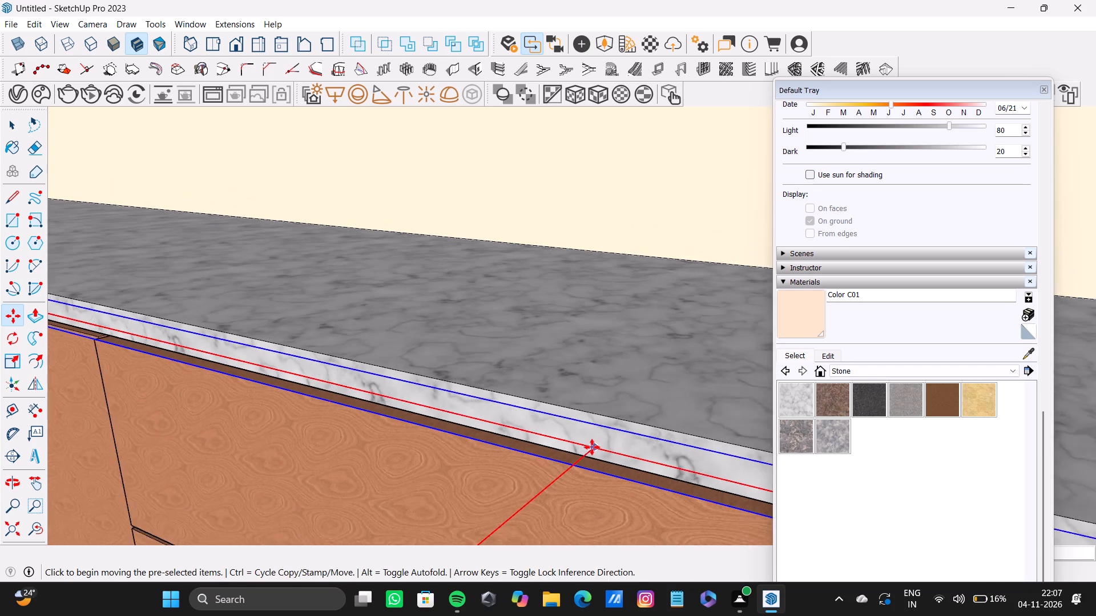
pyautogui.scroll(-20, 592, 447)
# Move the short countertop's rectangle light slightly outward from its front edge, towards the room.
pyautogui.keyDown('shift'); pyautogui.moveTo(247, 412); pyautogui.dragTo(547, 425, button='middle'); pyautogui.keyUp('shift')
pyautogui.scroll(4, 466, 393)
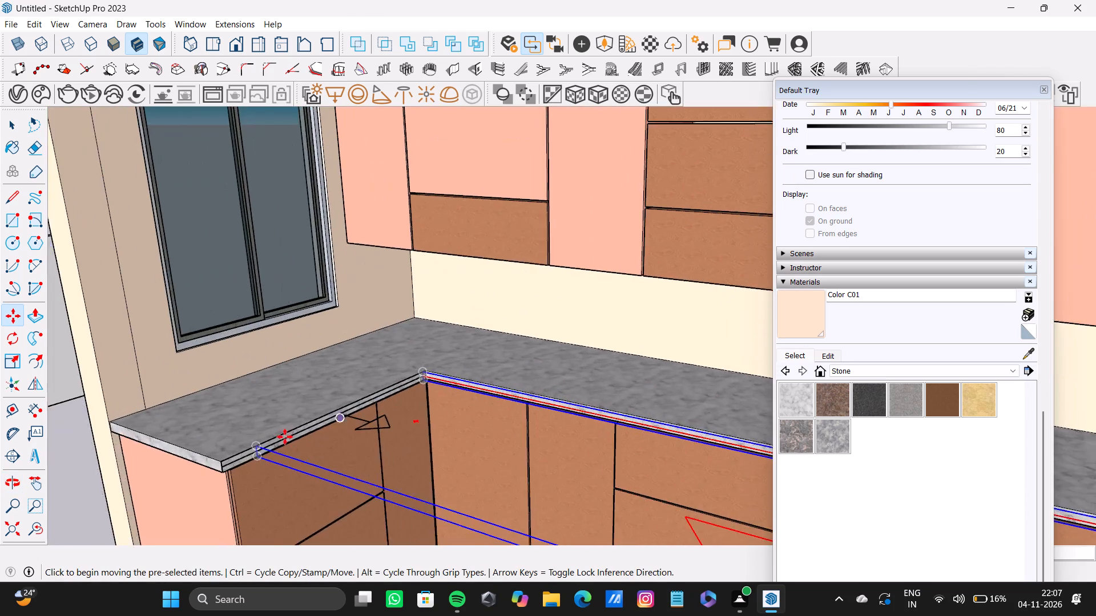
pyautogui.scroll(20, 285, 437)
pyautogui.scroll(6, 285, 437)
pyautogui.press('space')
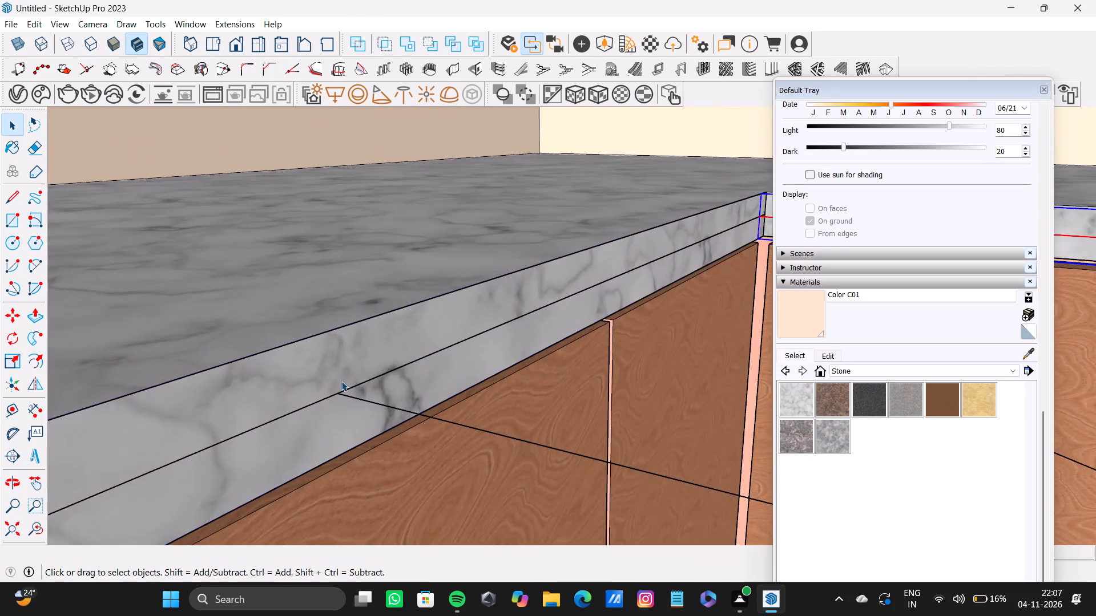
pyautogui.scroll(3, 341, 381)
pyautogui.click(340, 398)
pyautogui.press('m')
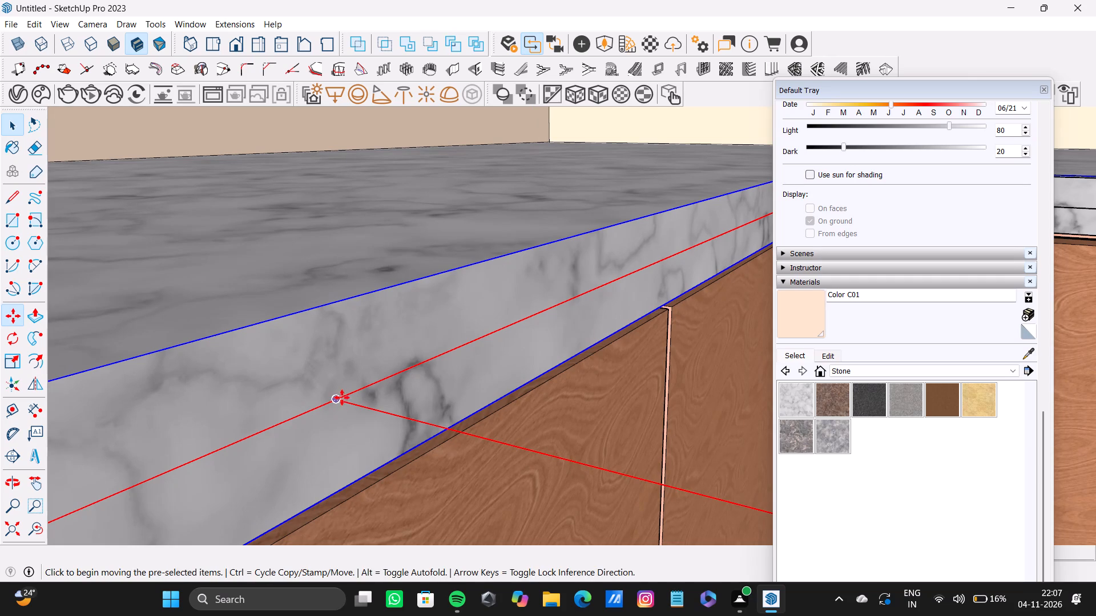
pyautogui.click(344, 398)
pyautogui.click(393, 411)
pyautogui.scroll(-2, 393, 411)
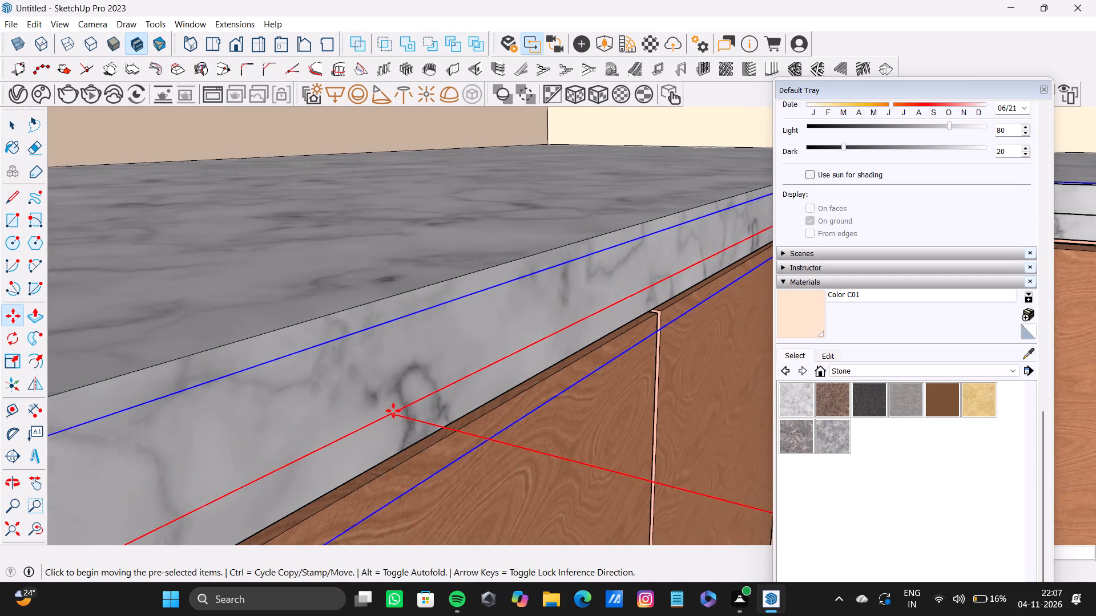
# Examine the kitchen, its countertop lights, the wall cabinets and the ceiling underside from the front and from below.
pyautogui.scroll(-20, 393, 411)
pyautogui.scroll(-2, 393, 411)
pyautogui.scroll(-14, 533, 372)
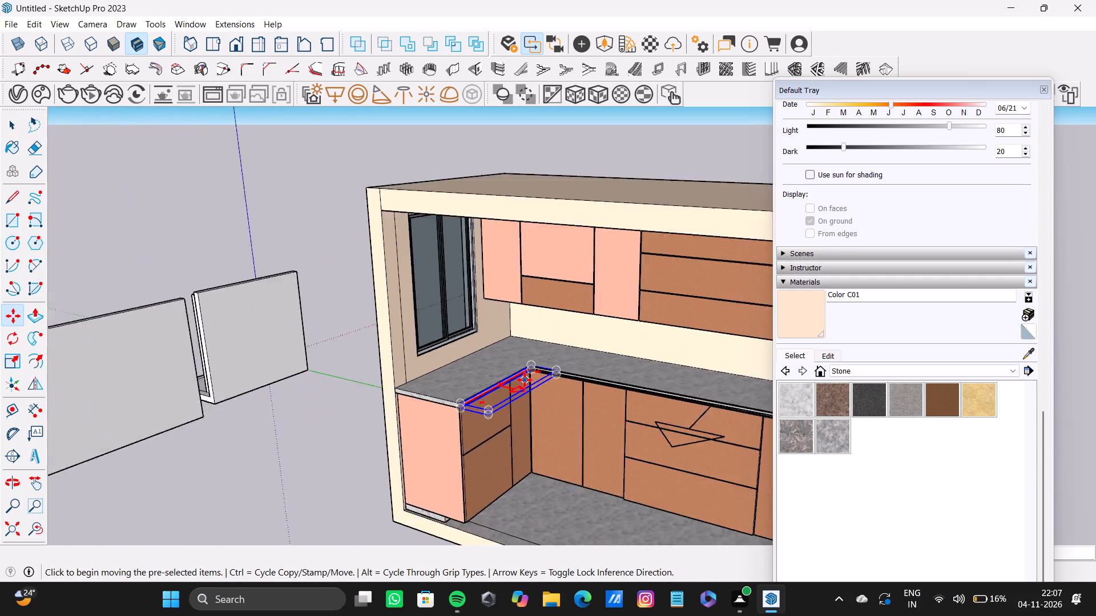
pyautogui.scroll(-10, 525, 380)
pyautogui.moveTo(527, 380); pyautogui.dragTo(513, 305, button='middle')
pyautogui.scroll(3, 654, 418)
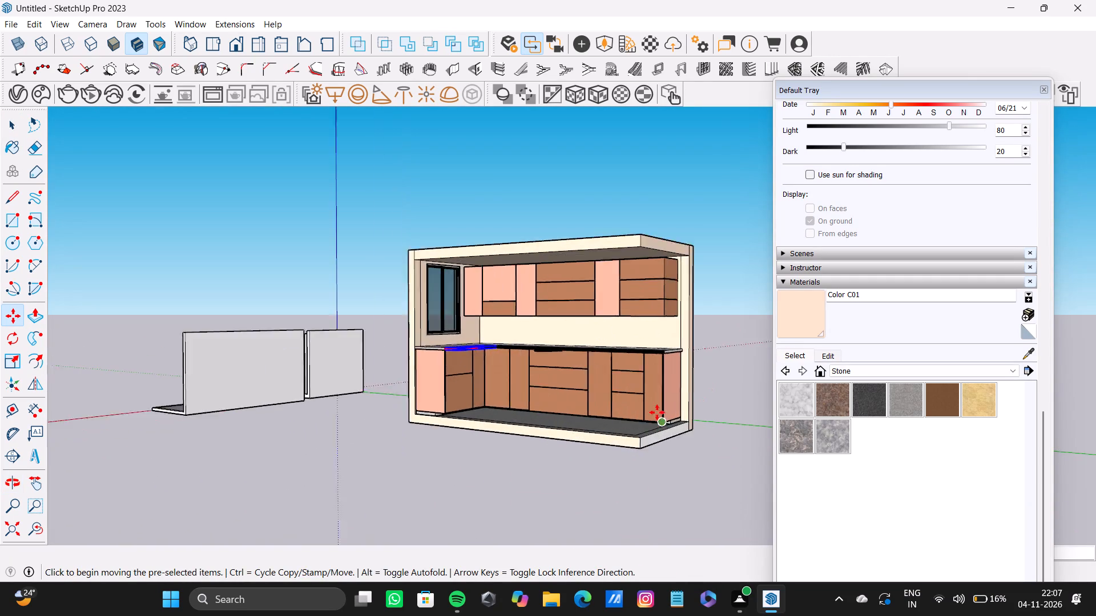
pyautogui.scroll(6, 657, 412)
pyautogui.scroll(7, 424, 396)
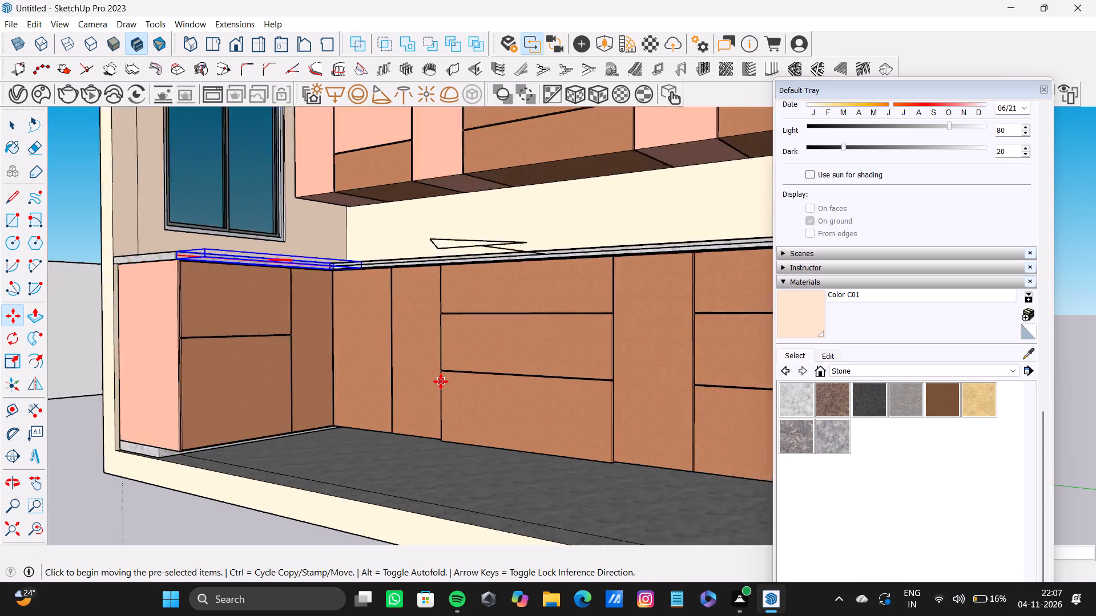
pyautogui.scroll(3, 441, 382)
pyautogui.scroll(-16, 442, 379)
pyautogui.moveTo(442, 379); pyautogui.dragTo(436, 290, button='middle')
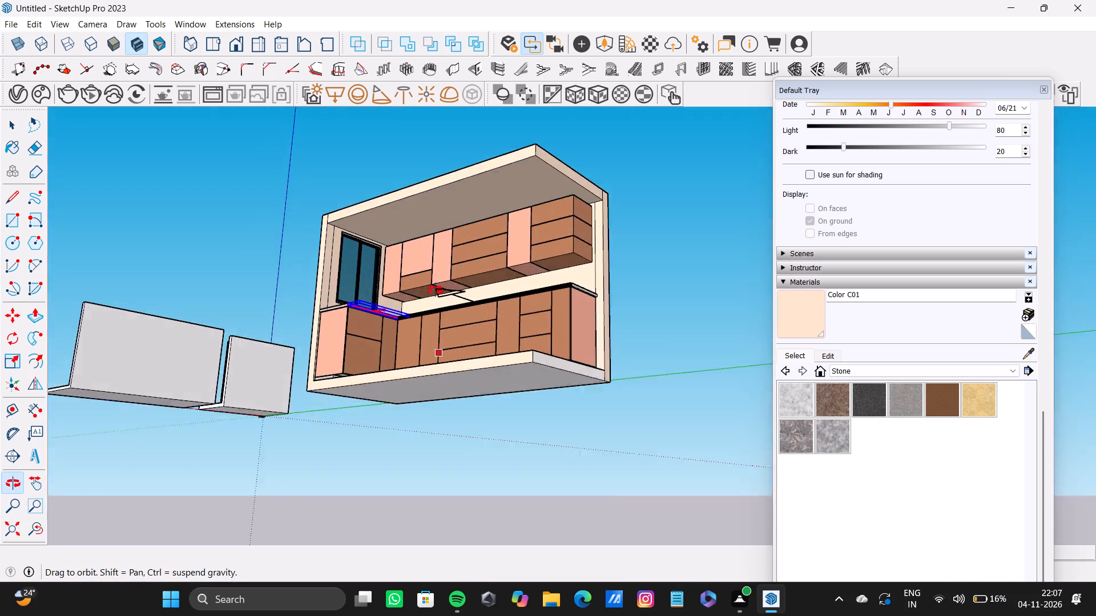
pyautogui.moveTo(436, 290); pyautogui.dragTo(493, 360, button='middle')
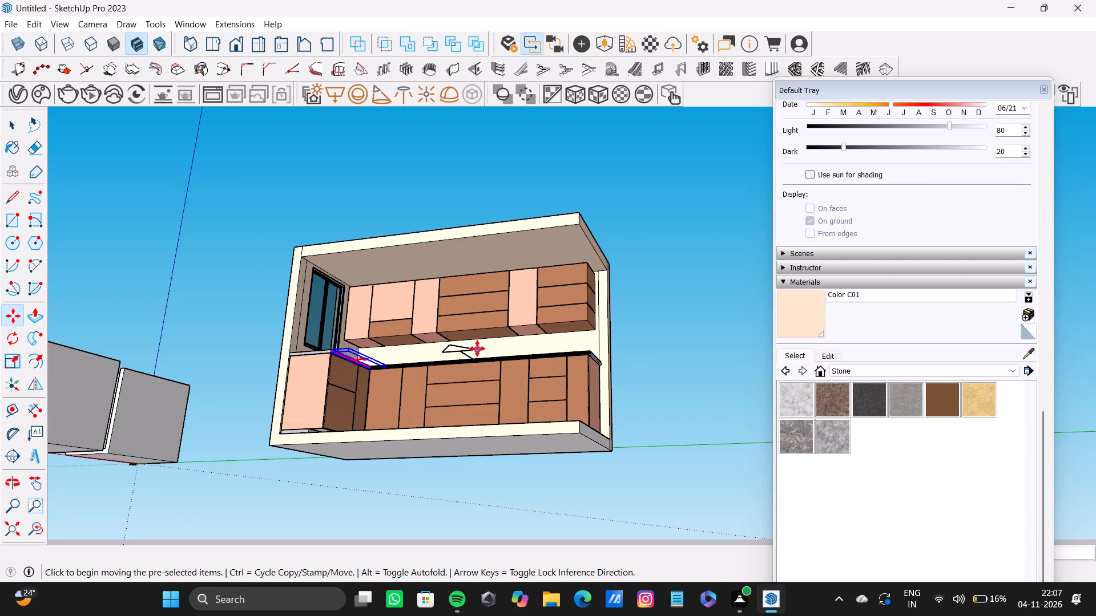
pyautogui.scroll(-4, 477, 348)
pyautogui.keyDown('shift'); pyautogui.moveTo(477, 348); pyautogui.dragTo(447, 424, button='middle'); pyautogui.keyUp('shift')
pyautogui.scroll(13, 438, 414)
pyautogui.keyDown('shift'); pyautogui.moveTo(444, 394); pyautogui.dragTo(450, 342, button='middle'); pyautogui.keyUp('shift')
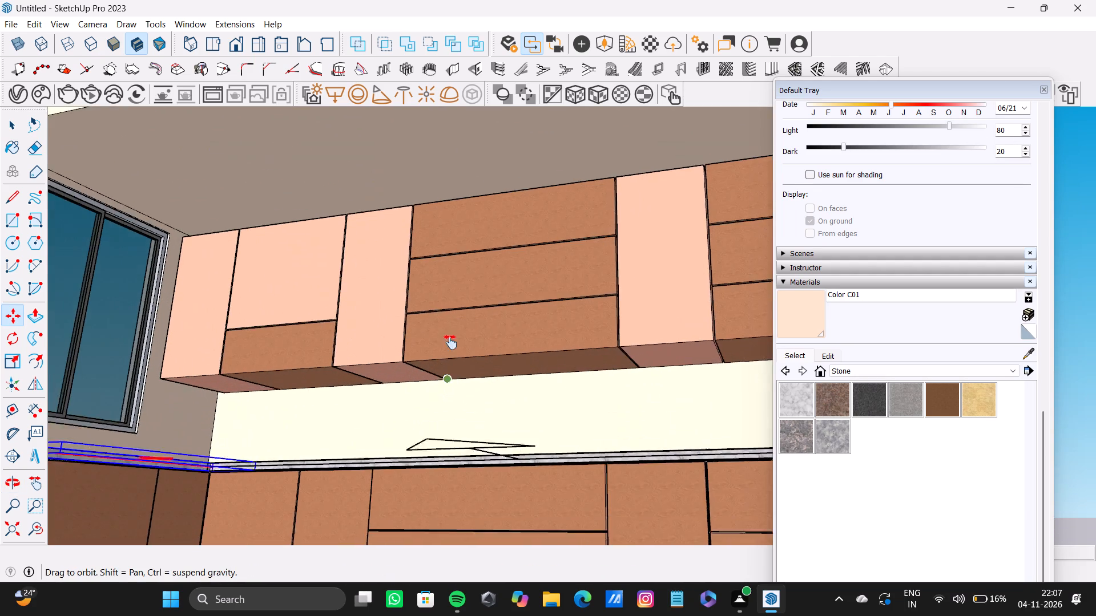
pyautogui.keyDown('shift'); pyautogui.moveTo(450, 342); pyautogui.dragTo(466, 275, button='middle'); pyautogui.keyUp('shift')
pyautogui.keyDown('shift'); pyautogui.scroll(-9, 466, 274); pyautogui.keyUp('shift')
pyautogui.keyDown('shift'); pyautogui.moveTo(466, 274); pyautogui.dragTo(416, 436, button='middle'); pyautogui.keyUp('shift')
pyautogui.keyDown('shift'); pyautogui.scroll(-1, 416, 431); pyautogui.keyUp('shift')
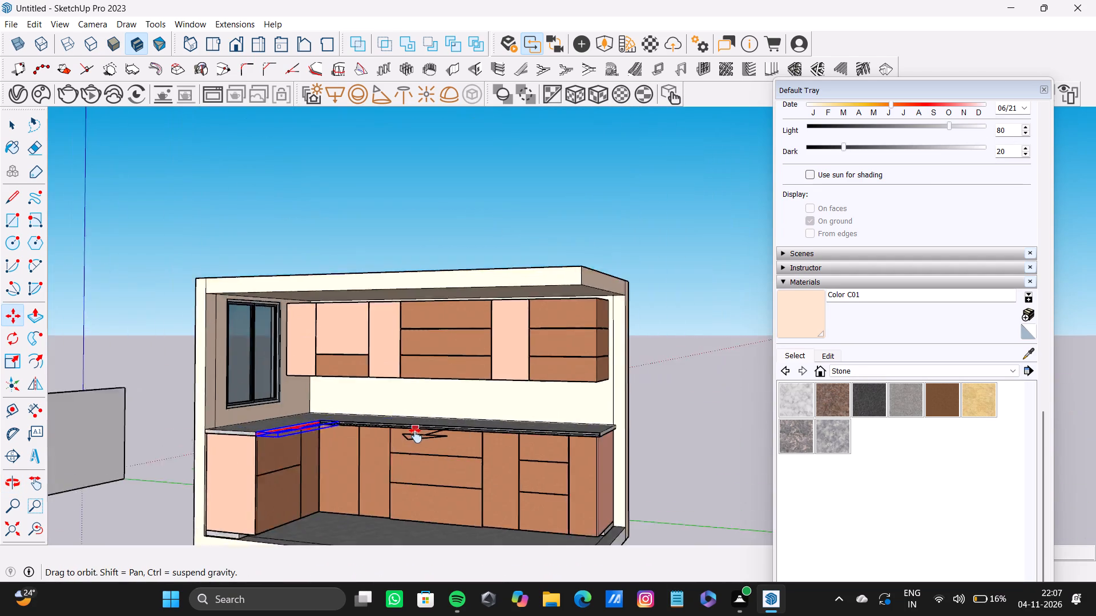
pyautogui.keyDown('shift'); pyautogui.moveTo(416, 436); pyautogui.dragTo(435, 274, button='middle'); pyautogui.keyUp('shift')
pyautogui.press('space')
pyautogui.press('space')
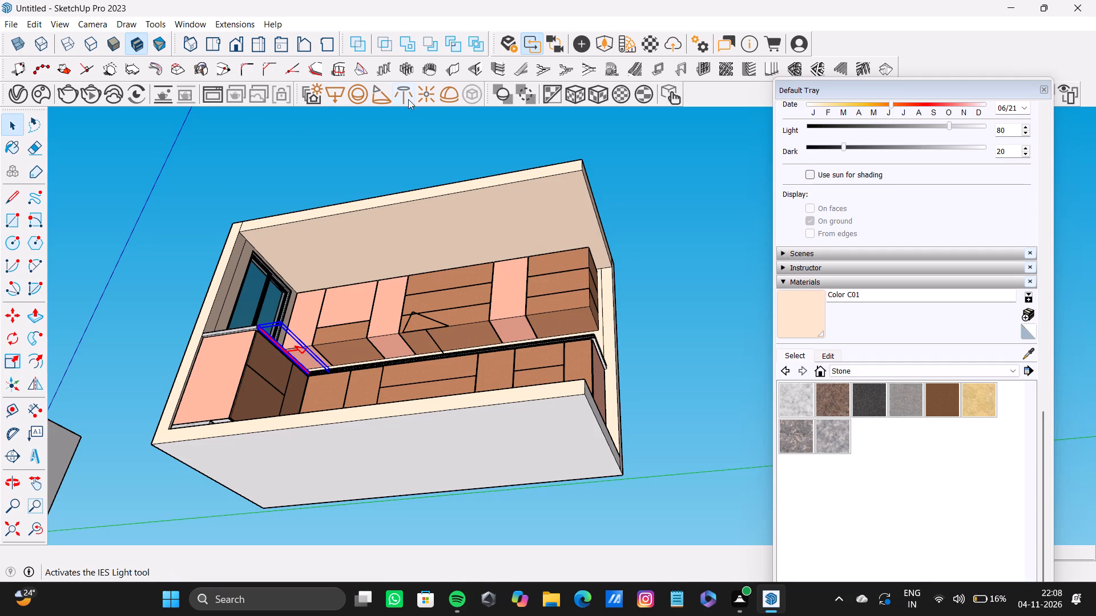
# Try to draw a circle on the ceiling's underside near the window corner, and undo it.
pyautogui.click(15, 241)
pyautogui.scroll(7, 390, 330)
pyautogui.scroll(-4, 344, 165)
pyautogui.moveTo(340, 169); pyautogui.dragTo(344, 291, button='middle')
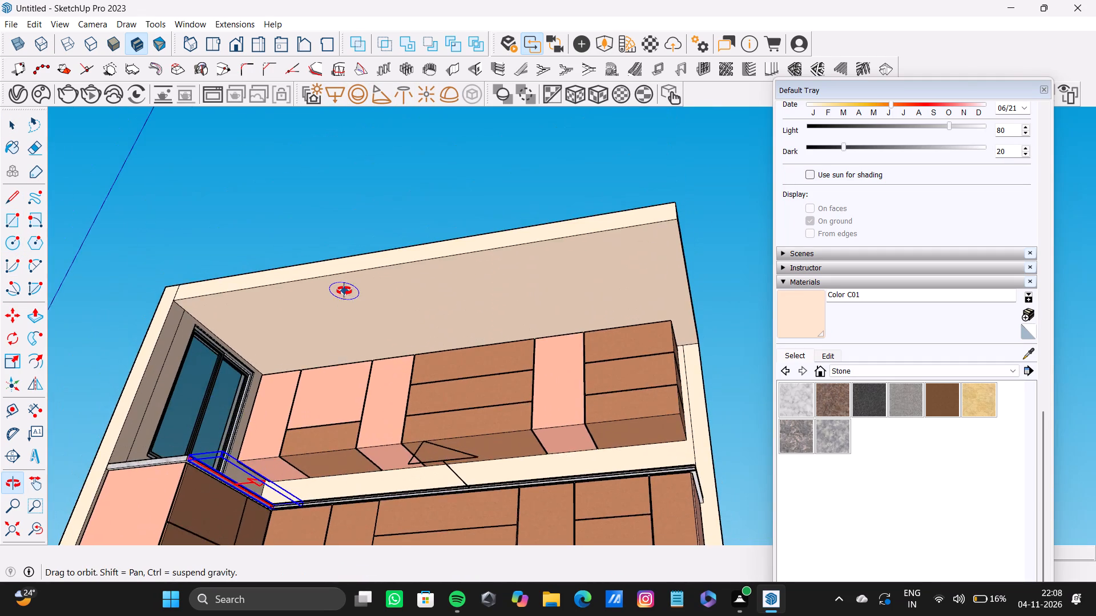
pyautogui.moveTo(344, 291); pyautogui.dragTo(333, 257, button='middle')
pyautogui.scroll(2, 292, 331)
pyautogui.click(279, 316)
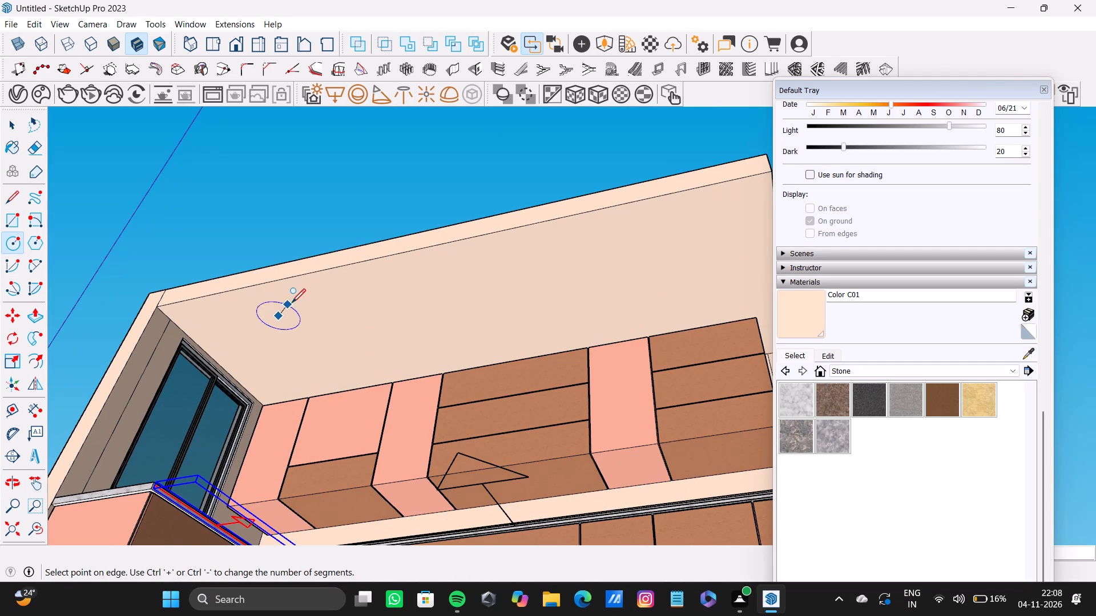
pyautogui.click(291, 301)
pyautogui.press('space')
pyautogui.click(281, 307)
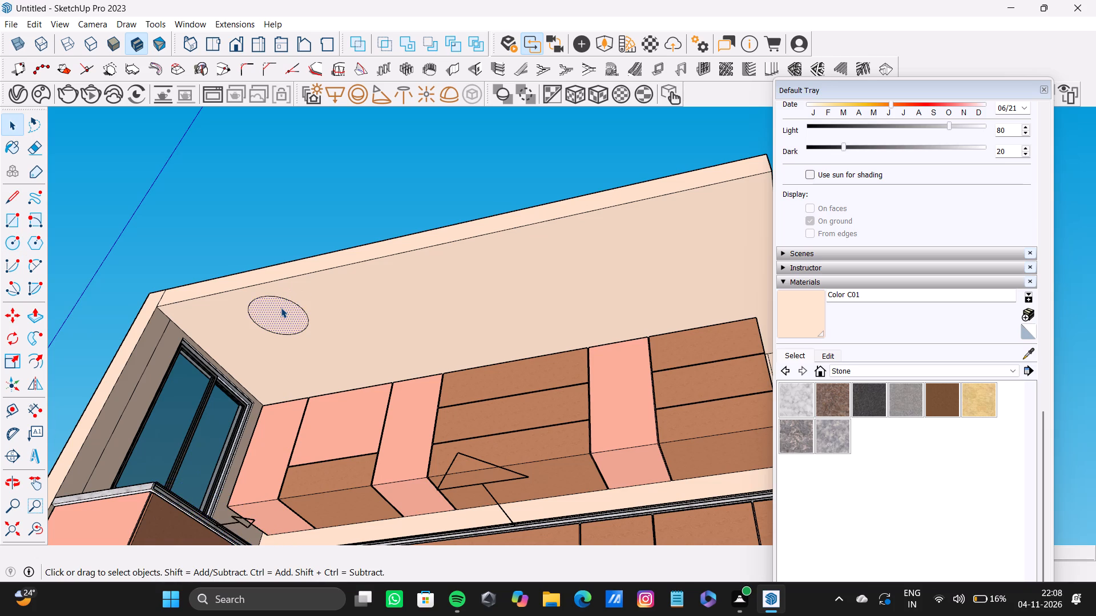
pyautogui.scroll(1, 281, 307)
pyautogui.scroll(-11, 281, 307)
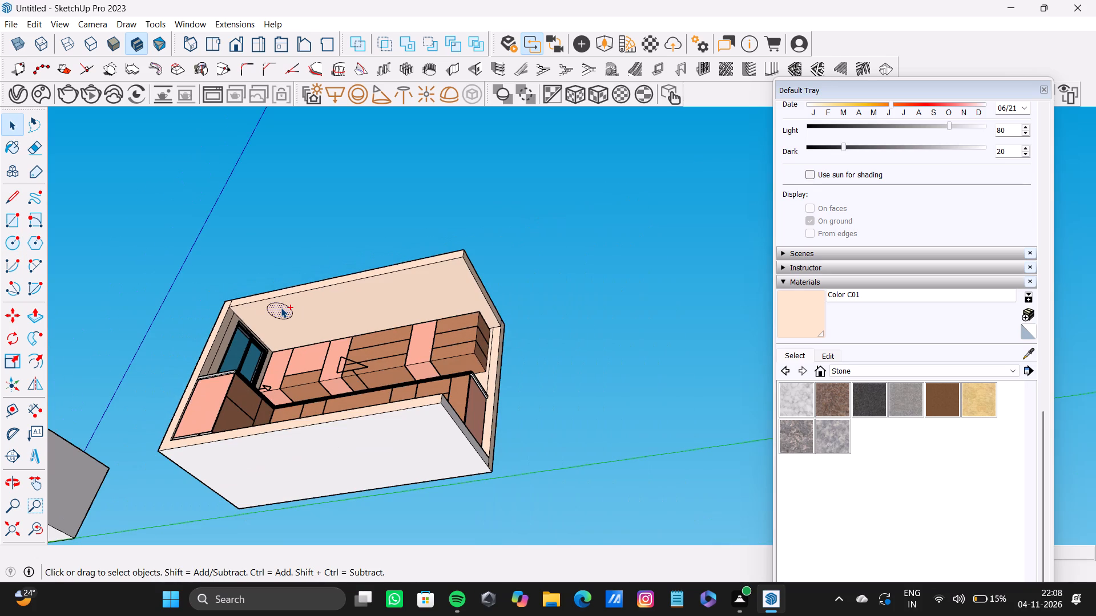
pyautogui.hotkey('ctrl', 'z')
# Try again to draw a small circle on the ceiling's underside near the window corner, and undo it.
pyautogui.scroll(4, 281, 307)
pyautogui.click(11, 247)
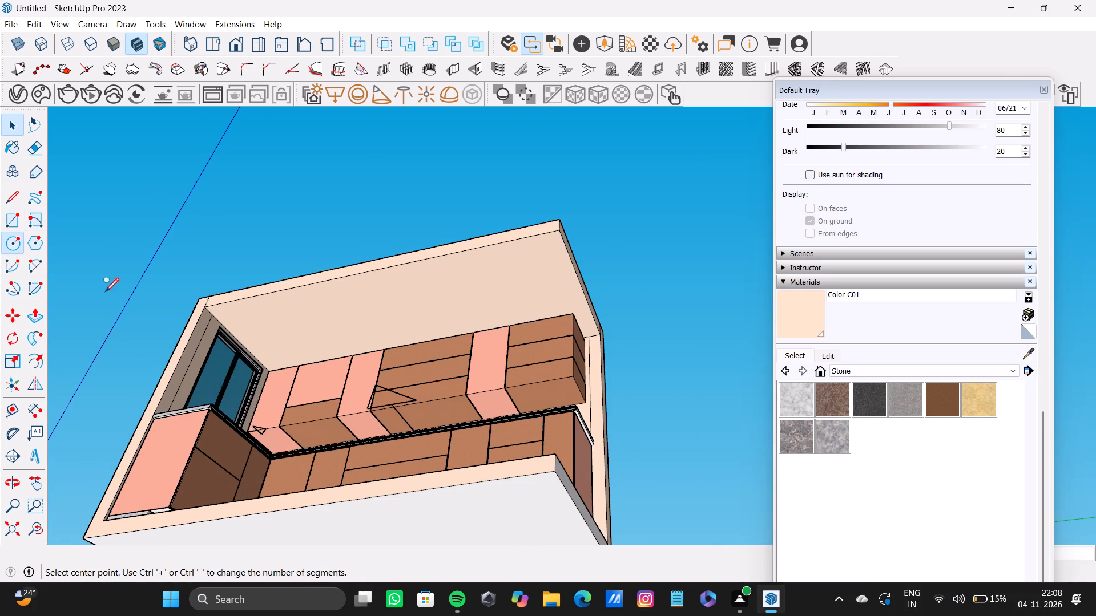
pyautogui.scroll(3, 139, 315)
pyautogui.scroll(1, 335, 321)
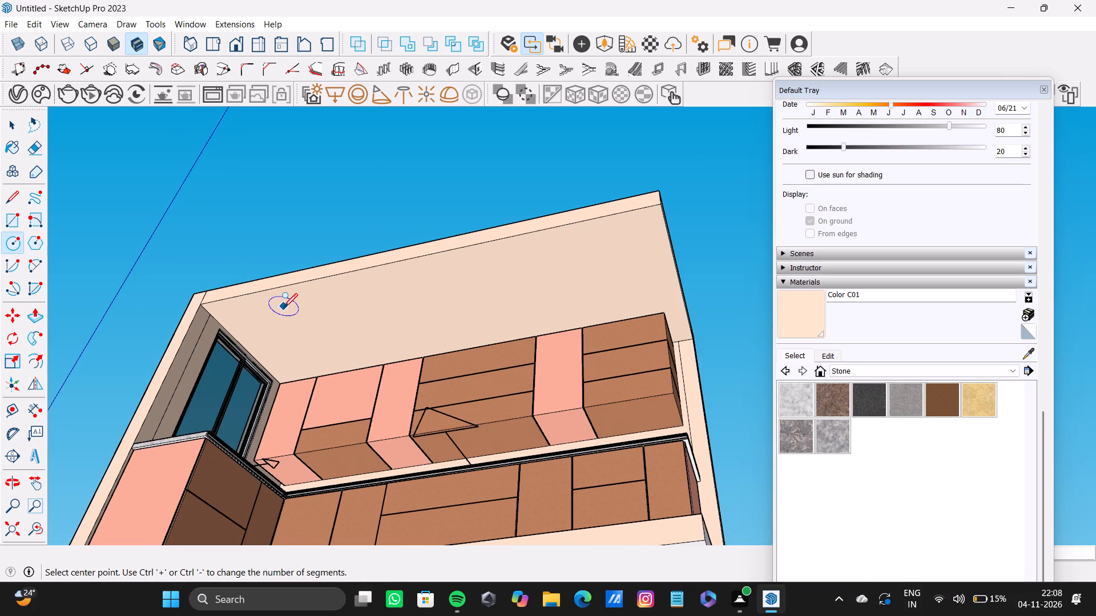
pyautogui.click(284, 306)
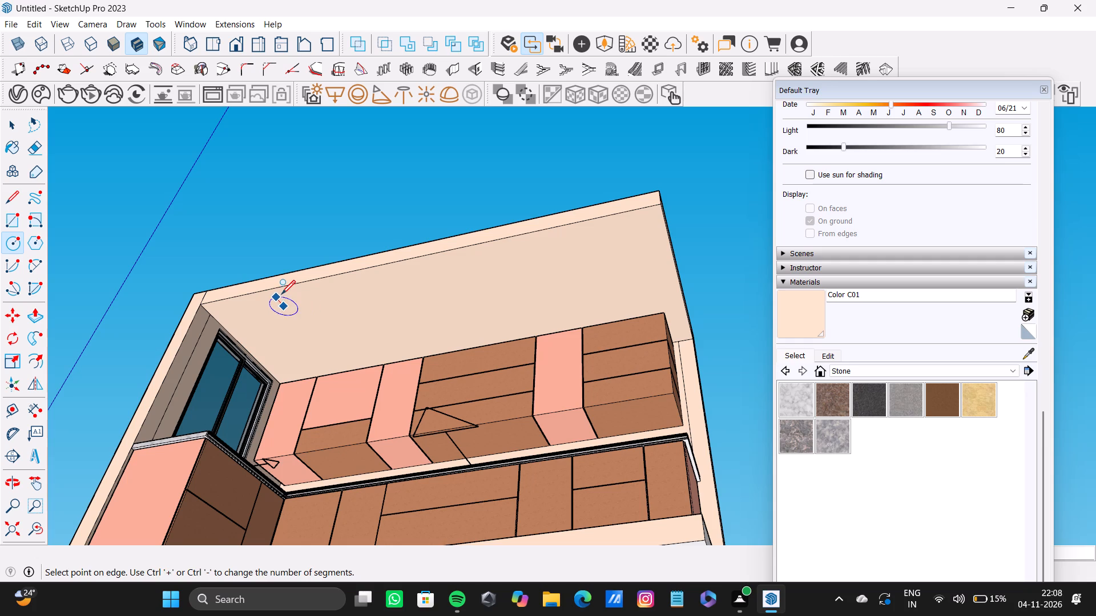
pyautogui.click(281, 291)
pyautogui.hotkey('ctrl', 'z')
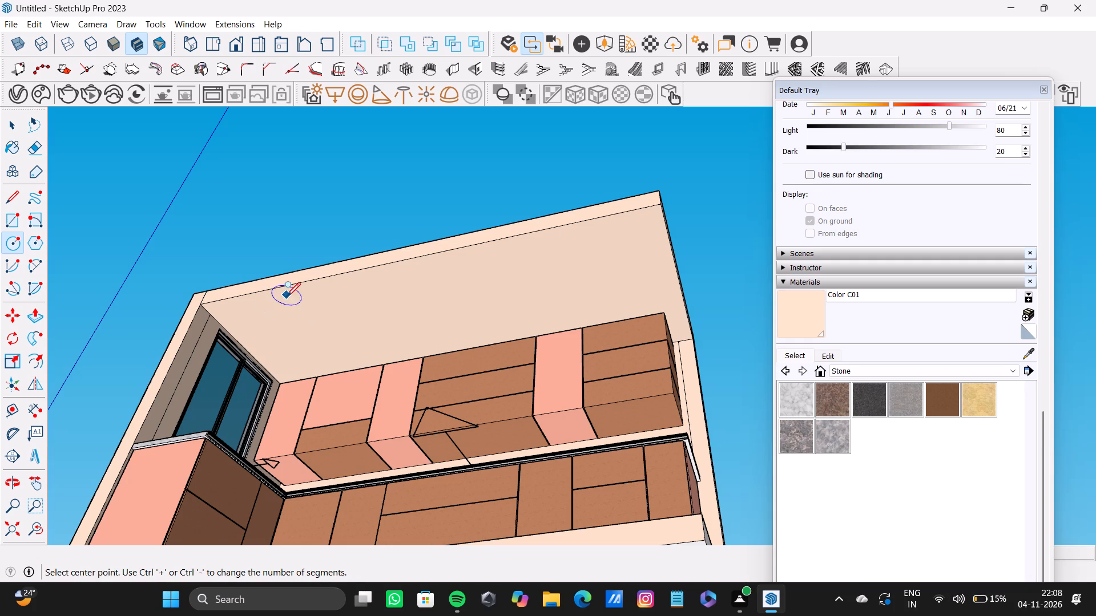
# Draw a small circle for a ceiling light on the ceiling's underside near the window corner.
pyautogui.click(290, 311)
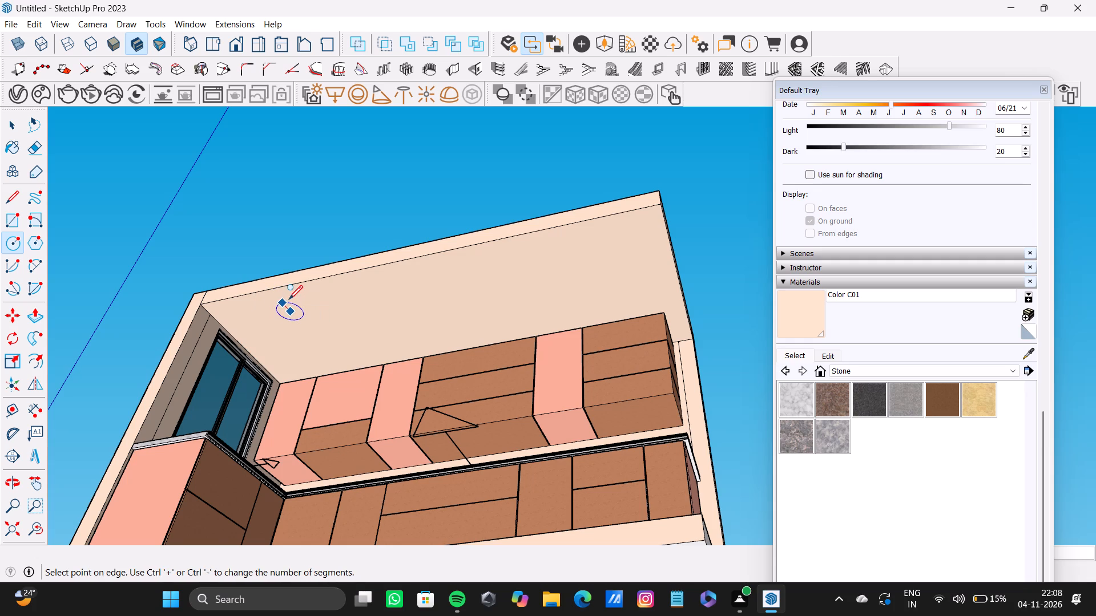
pyautogui.click(287, 298)
pyautogui.press('space')
pyautogui.scroll(6, 291, 311)
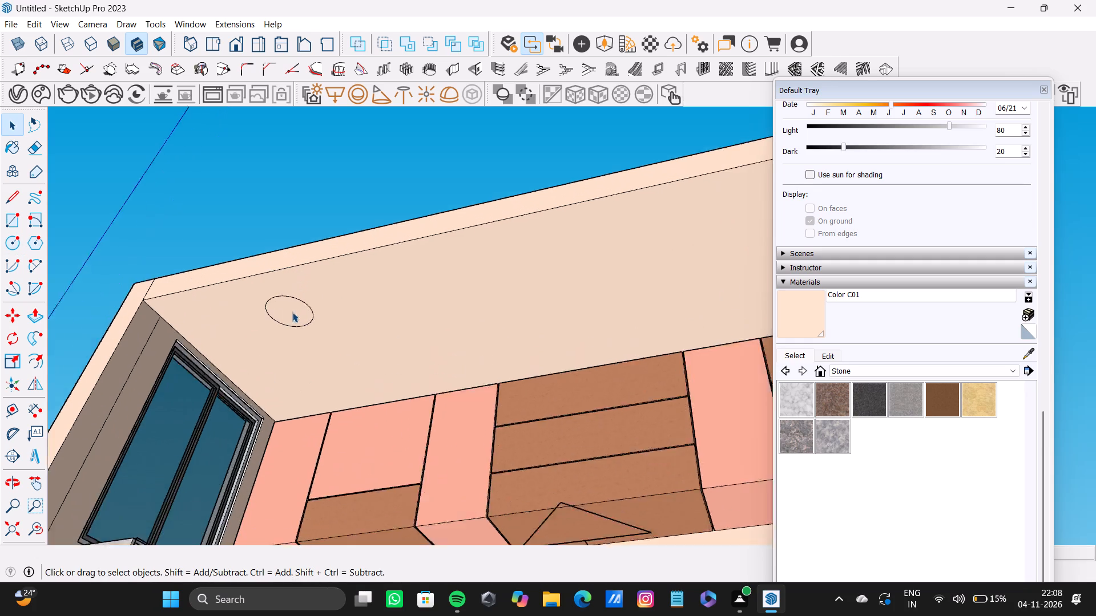
pyautogui.scroll(5, 292, 312)
# Draw a slightly smaller concentric circle inside the ceiling circle, leaving a narrow outer ring.
pyautogui.click(294, 312)
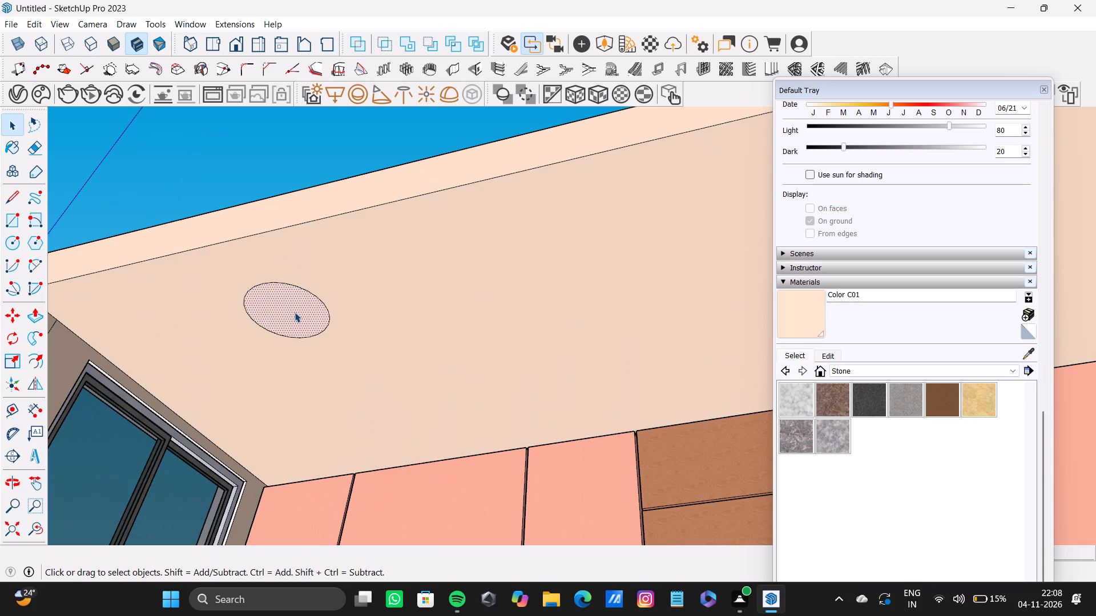
pyautogui.press('c')
pyautogui.moveTo(295, 312); pyautogui.dragTo(308, 305)
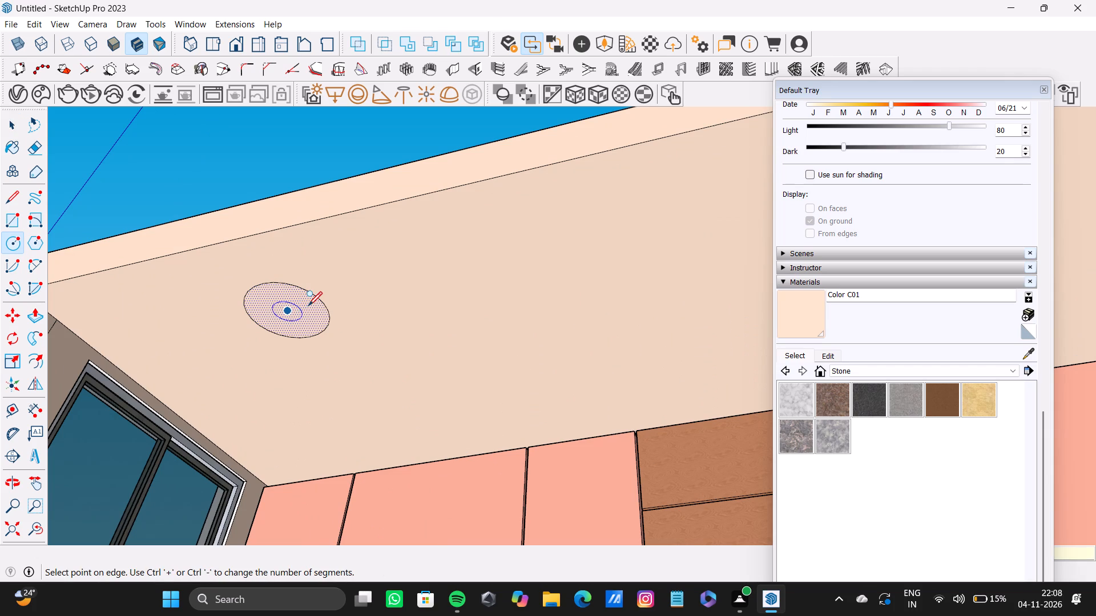
pyautogui.moveTo(308, 305); pyautogui.dragTo(317, 302)
pyautogui.scroll(8, 307, 303)
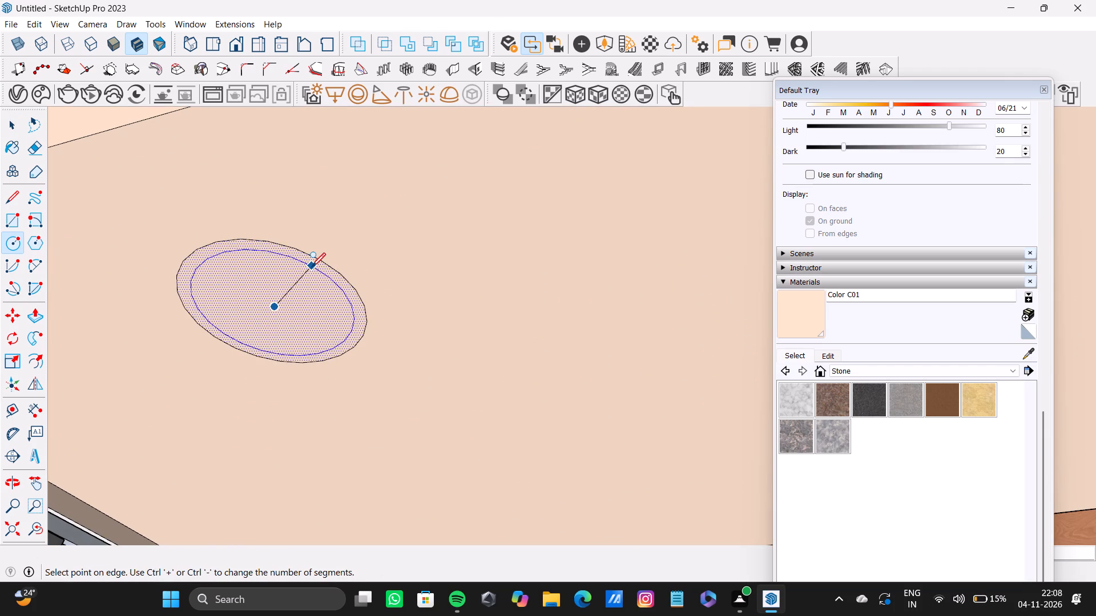
pyautogui.click(312, 266)
# Push the inner circle's face a short distance up into the ceiling slab to form a recess.
pyautogui.press('space')
pyautogui.click(275, 291)
pyautogui.press('p')
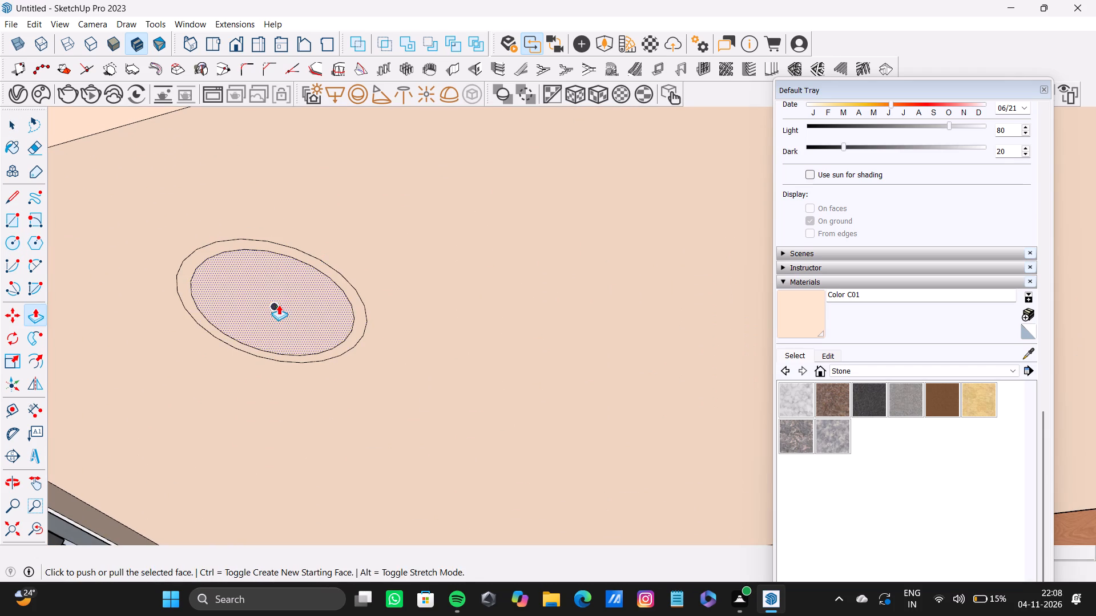
pyautogui.moveTo(279, 305); pyautogui.dragTo(288, 297)
pyautogui.scroll(-4, 289, 298)
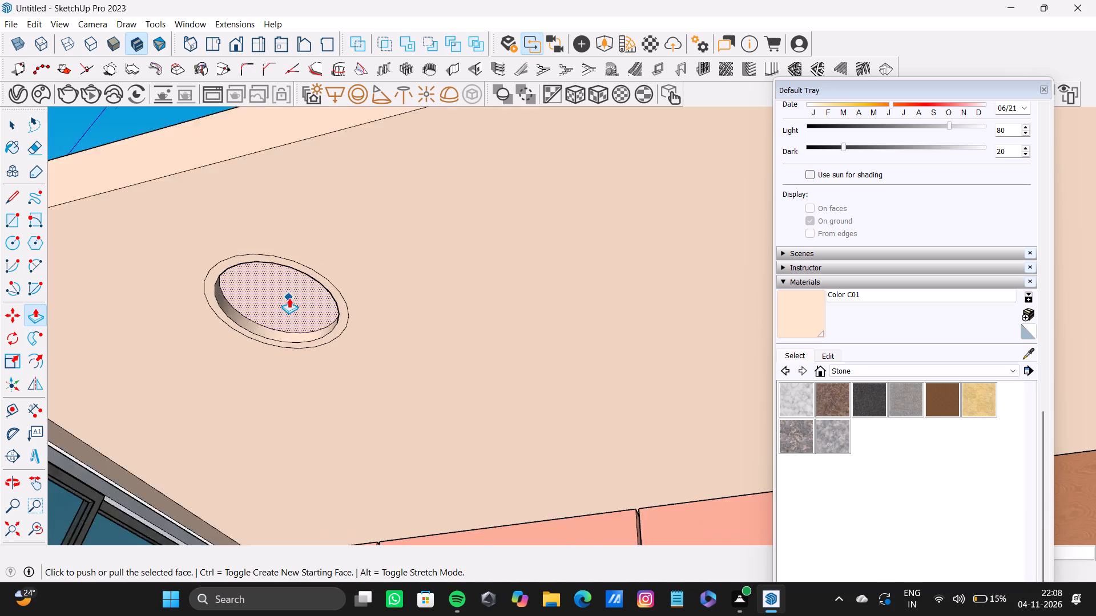
pyautogui.scroll(-17, 289, 298)
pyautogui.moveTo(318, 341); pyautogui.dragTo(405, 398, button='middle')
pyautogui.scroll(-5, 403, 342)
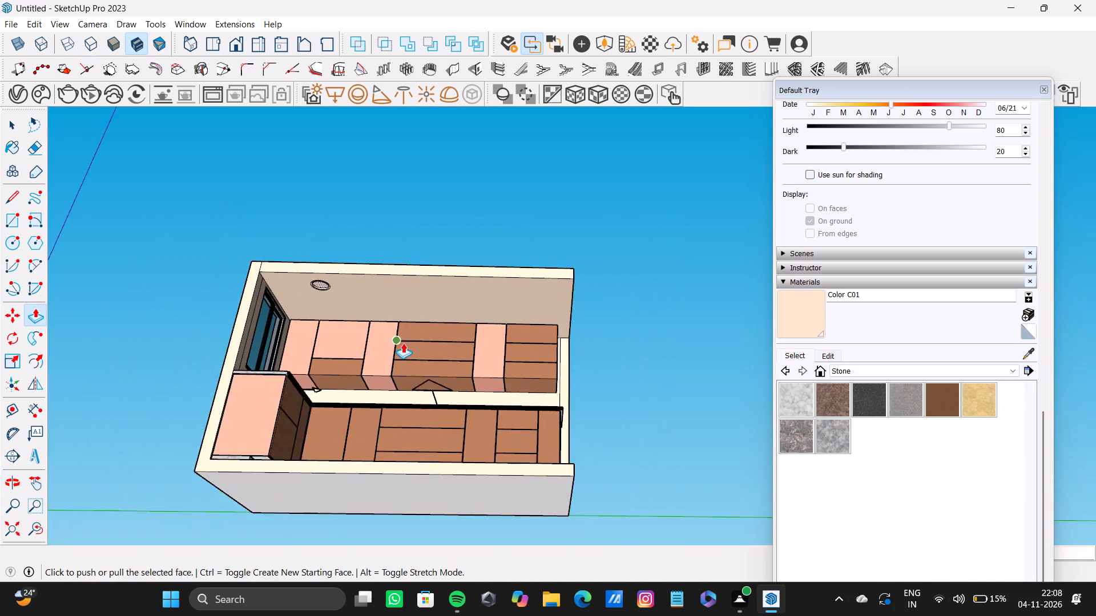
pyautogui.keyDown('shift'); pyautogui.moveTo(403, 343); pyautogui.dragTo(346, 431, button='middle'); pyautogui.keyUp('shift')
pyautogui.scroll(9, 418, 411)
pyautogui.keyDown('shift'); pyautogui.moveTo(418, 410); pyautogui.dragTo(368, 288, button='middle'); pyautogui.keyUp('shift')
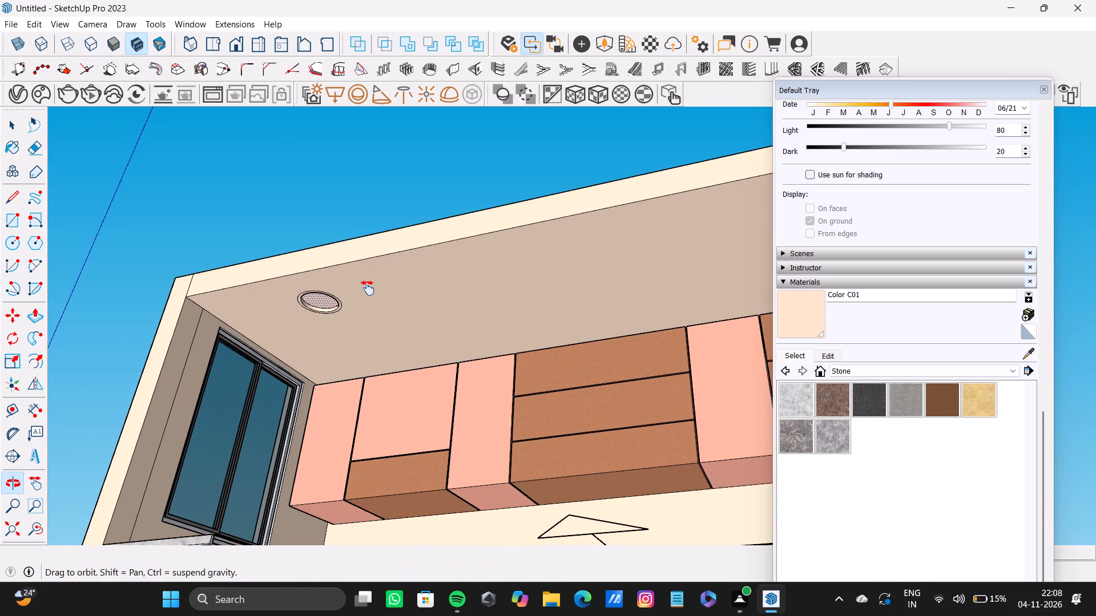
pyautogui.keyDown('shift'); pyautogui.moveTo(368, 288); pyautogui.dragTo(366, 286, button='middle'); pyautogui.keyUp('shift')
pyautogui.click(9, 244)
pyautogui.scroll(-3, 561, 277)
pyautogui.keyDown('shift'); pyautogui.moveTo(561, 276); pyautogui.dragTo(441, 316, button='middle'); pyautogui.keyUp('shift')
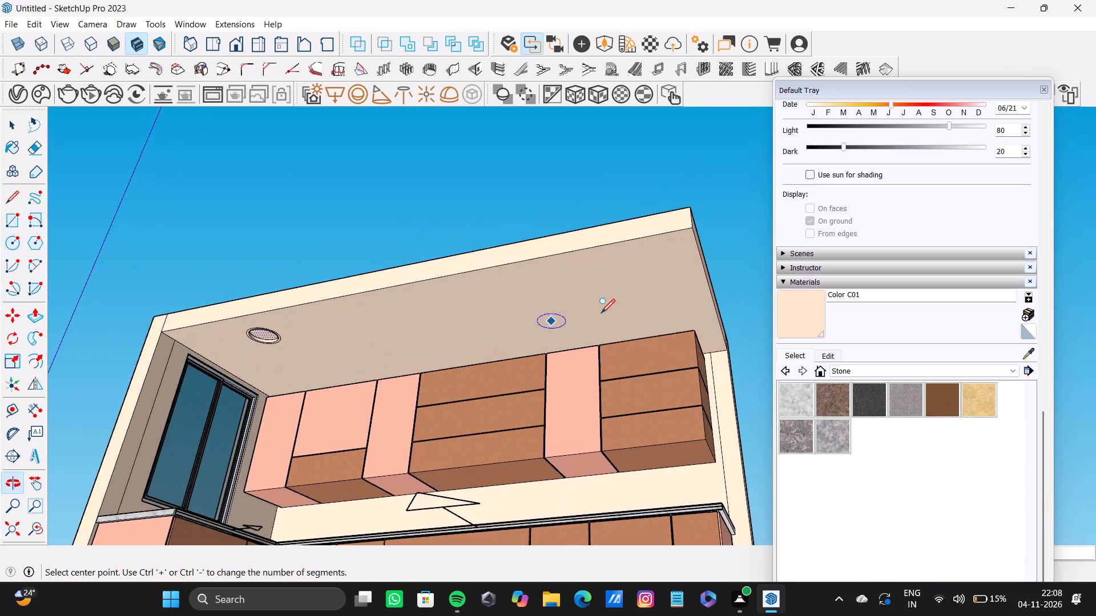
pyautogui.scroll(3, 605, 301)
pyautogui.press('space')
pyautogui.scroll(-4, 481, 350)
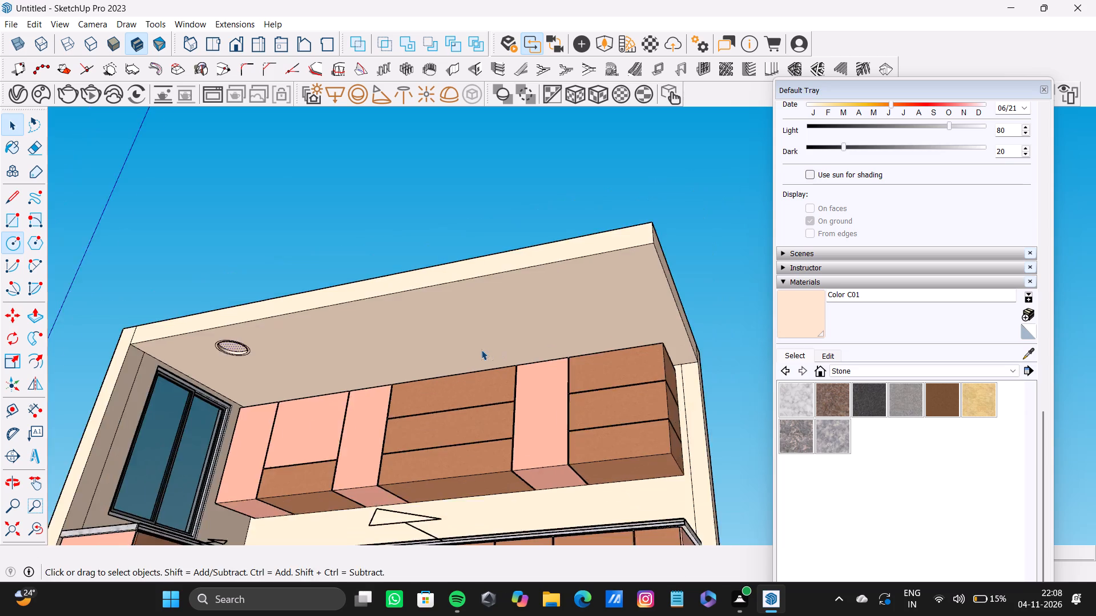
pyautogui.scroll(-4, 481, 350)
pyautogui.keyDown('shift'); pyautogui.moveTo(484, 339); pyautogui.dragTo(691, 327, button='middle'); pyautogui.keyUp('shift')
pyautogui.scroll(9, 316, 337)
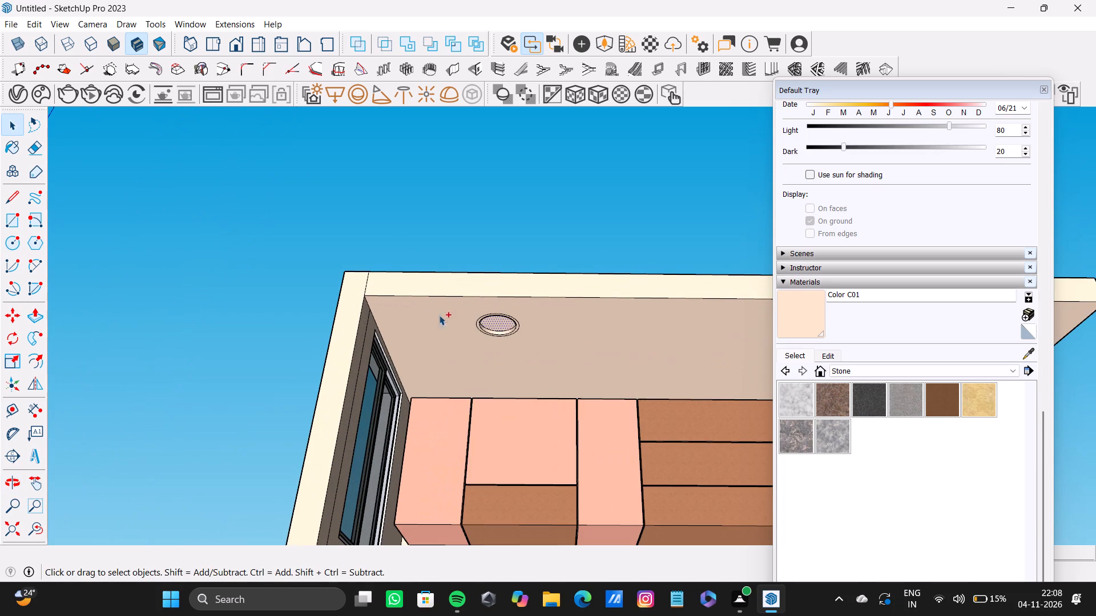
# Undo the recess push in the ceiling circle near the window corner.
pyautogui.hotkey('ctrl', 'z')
# Copy the two concentric light circles along the ceiling's underside to the end opposite the window.
pyautogui.scroll(6, 515, 318)
pyautogui.scroll(-4, 517, 316)
pyautogui.keyDown('shift'); pyautogui.moveTo(517, 315); pyautogui.dragTo(328, 347, button='middle'); pyautogui.keyUp('shift')
pyautogui.scroll(6, 295, 333)
pyautogui.scroll(-1, 293, 333)
pyautogui.scroll(2, 289, 337)
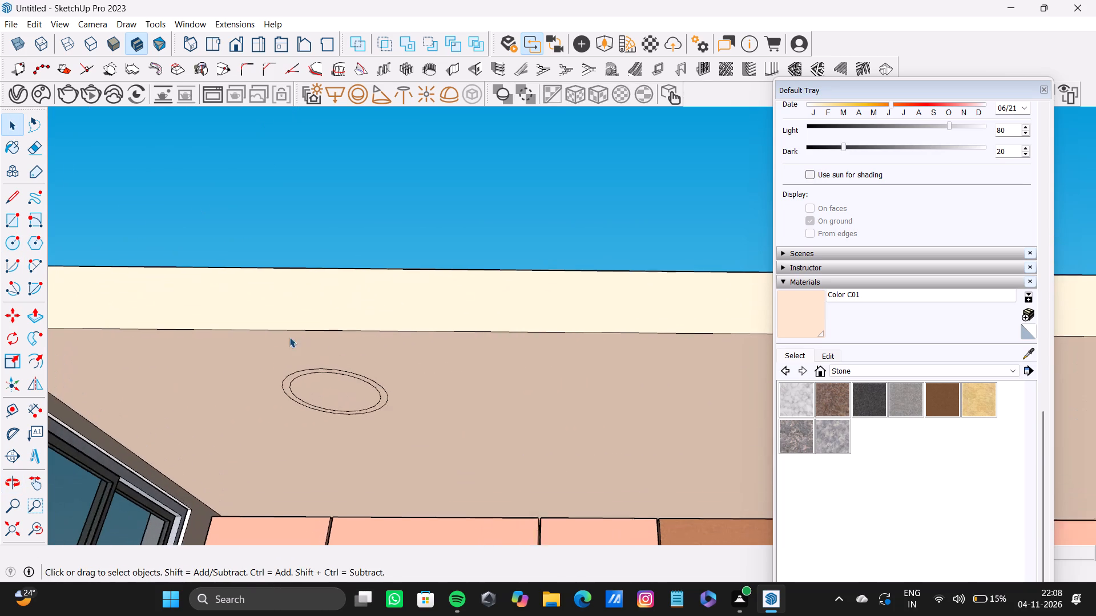
pyautogui.scroll(1, 289, 337)
pyautogui.moveTo(211, 321); pyautogui.dragTo(448, 449)
pyautogui.moveTo(417, 430); pyautogui.dragTo(337, 432, button='middle')
pyautogui.press('m')
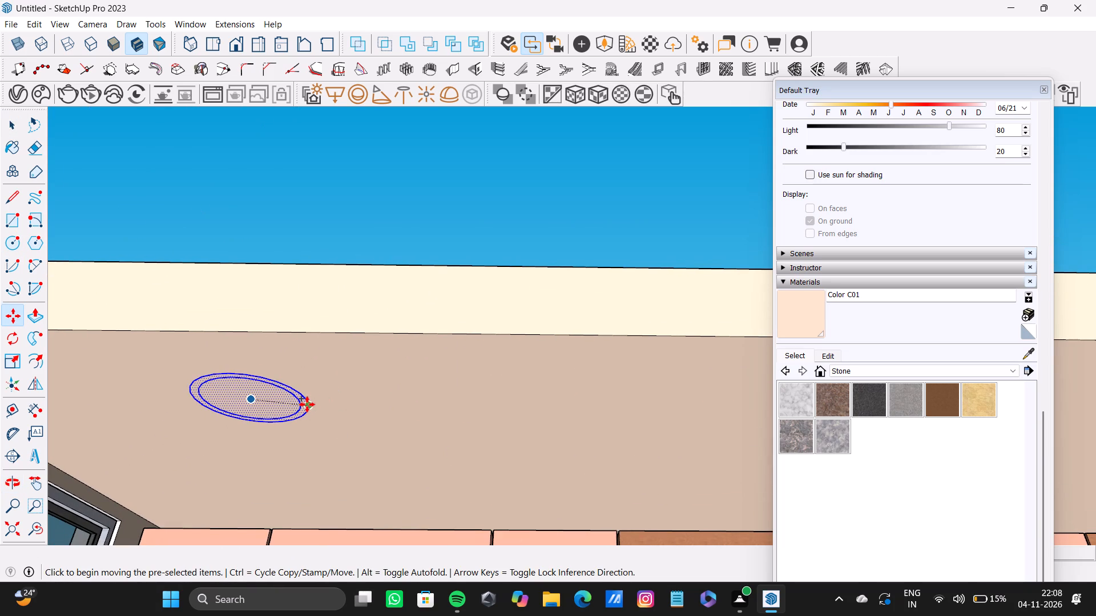
pyautogui.click(311, 403)
pyautogui.scroll(-8, 474, 395)
pyautogui.keyDown('shift'); pyautogui.moveTo(747, 382); pyautogui.dragTo(348, 338, button='middle'); pyautogui.keyUp('shift')
pyautogui.keyDown('shift'); pyautogui.scroll(-1, 368, 348); pyautogui.keyUp('shift')
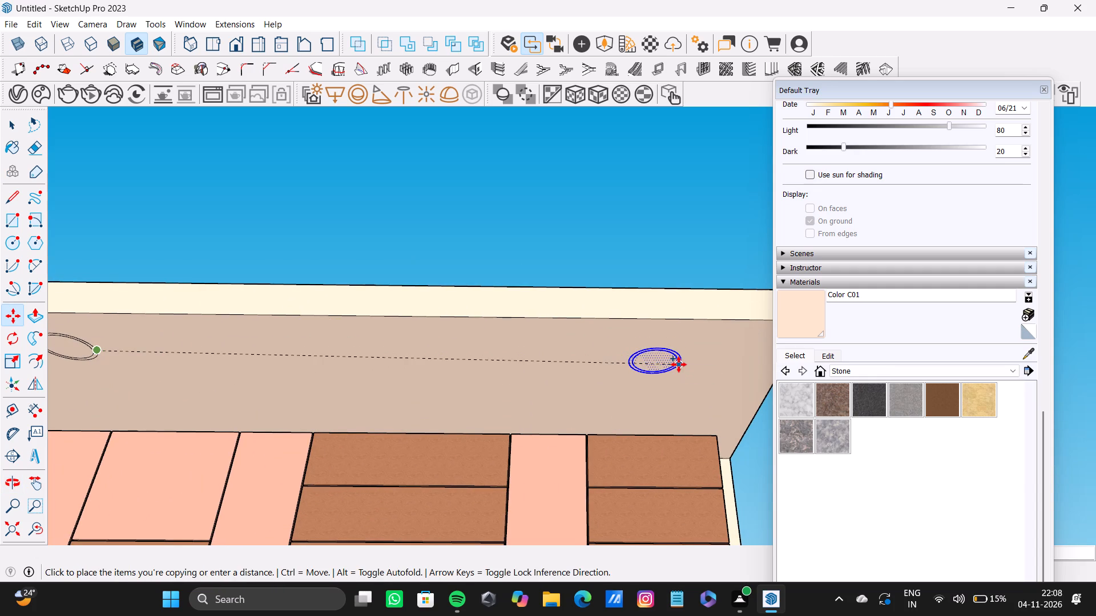
pyautogui.click(679, 362)
pyautogui.press('space')
# Push the copied inner circle's face a short distance up into the ceiling slab to form a recess.
pyautogui.scroll(10, 668, 345)
pyautogui.click(658, 352)
pyautogui.moveTo(658, 352); pyautogui.dragTo(478, 393, button='middle')
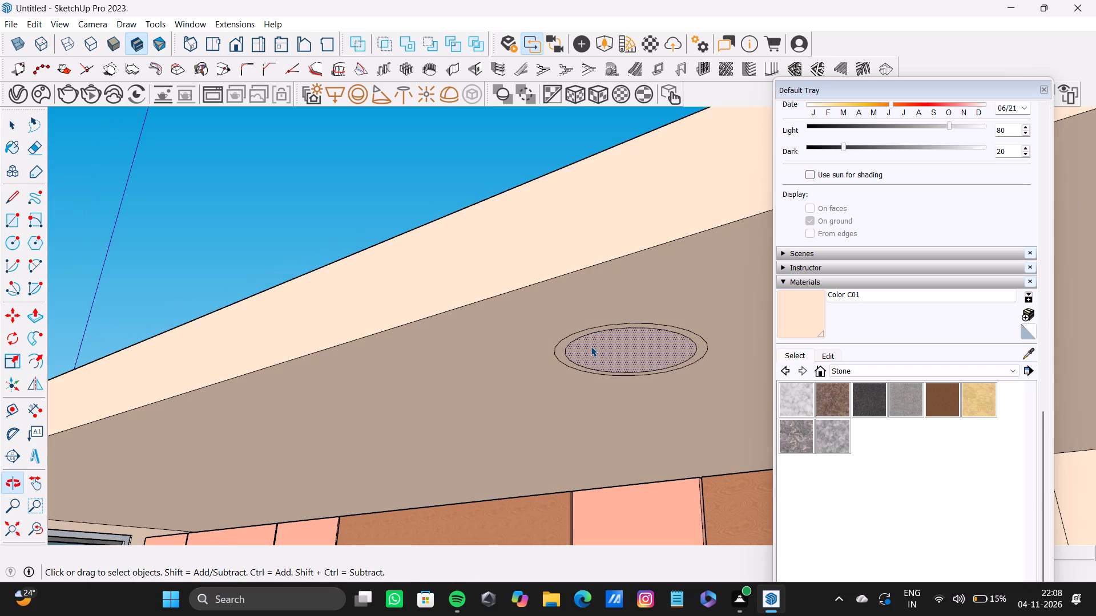
pyautogui.press('p')
pyautogui.moveTo(615, 348); pyautogui.dragTo(616, 337)
pyautogui.scroll(-15, 616, 337)
# Push the inner circle's face near the window corner a short distance up into the ceiling slab.
pyautogui.keyDown('shift'); pyautogui.moveTo(616, 357); pyautogui.dragTo(730, 365, button='middle'); pyautogui.keyUp('shift')
pyautogui.scroll(6, 273, 433)
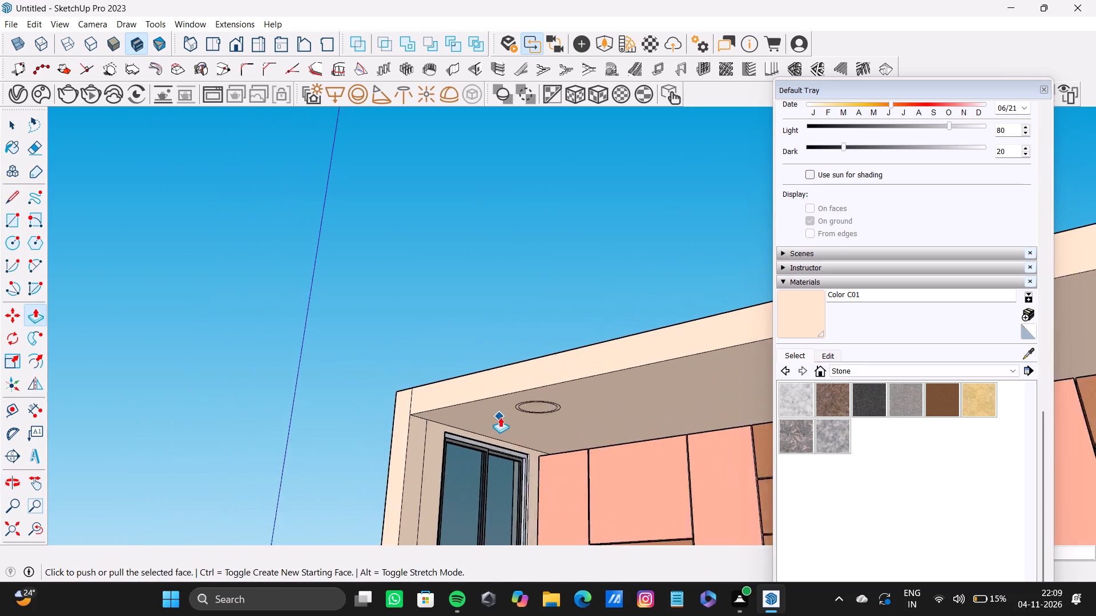
pyautogui.scroll(7, 500, 417)
pyautogui.keyDown('shift'); pyautogui.moveTo(531, 403); pyautogui.dragTo(431, 406, button='middle'); pyautogui.keyUp('shift')
pyautogui.press('space')
pyautogui.scroll(3, 417, 395)
pyautogui.click(417, 395)
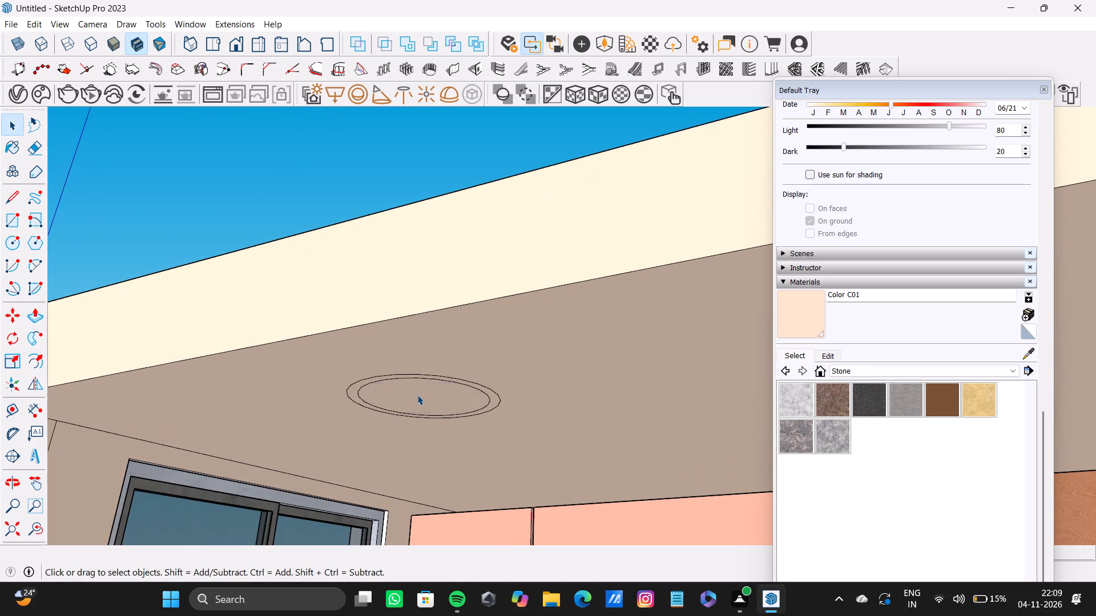
pyautogui.press('p')
pyautogui.moveTo(417, 395); pyautogui.dragTo(422, 382)
pyautogui.press('space')
pyautogui.scroll(-19, 422, 382)
pyautogui.keyDown('shift'); pyautogui.moveTo(422, 382); pyautogui.dragTo(424, 398, button='middle'); pyautogui.keyUp('shift')
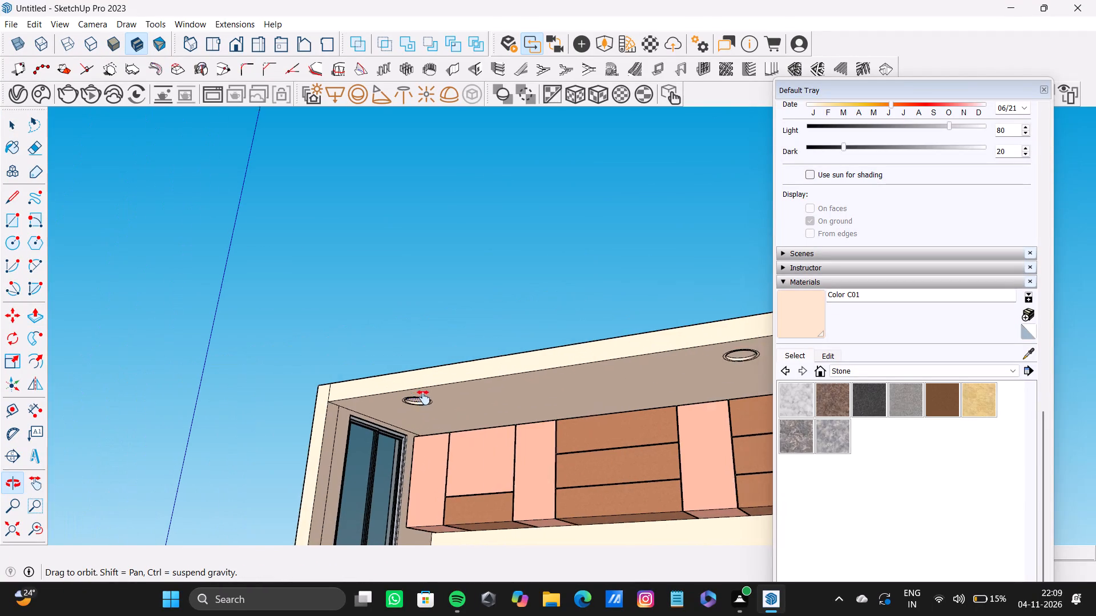
pyautogui.keyDown('shift'); pyautogui.moveTo(424, 398); pyautogui.dragTo(424, 397, button='middle'); pyautogui.keyUp('shift')
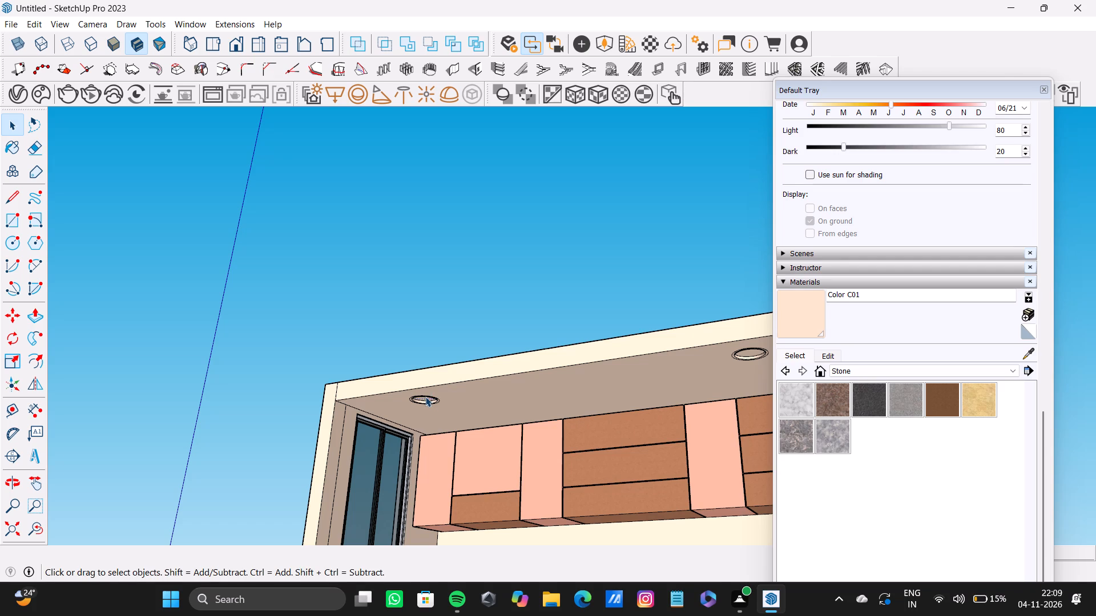
pyautogui.press('space')
# Draw a small circle on the ceiling's underside between the two existing recesses for a third light.
pyautogui.scroll(-20, 247, 475)
pyautogui.scroll(-7, 247, 475)
pyautogui.moveTo(624, 366); pyautogui.dragTo(640, 367, button='middle')
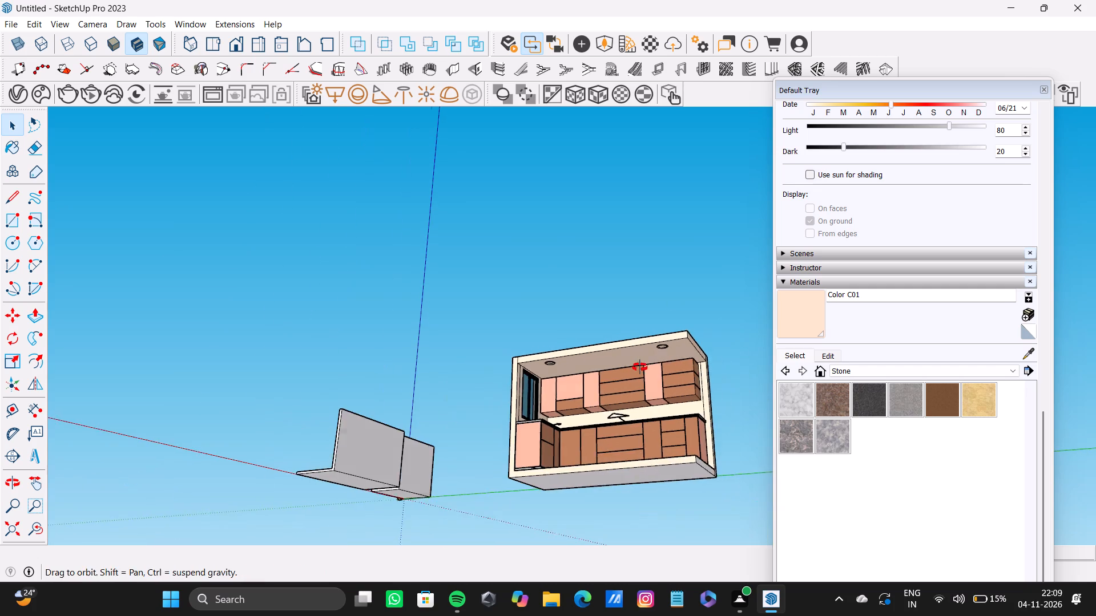
pyautogui.moveTo(640, 367); pyautogui.dragTo(671, 392, button='middle')
pyautogui.scroll(9, 551, 369)
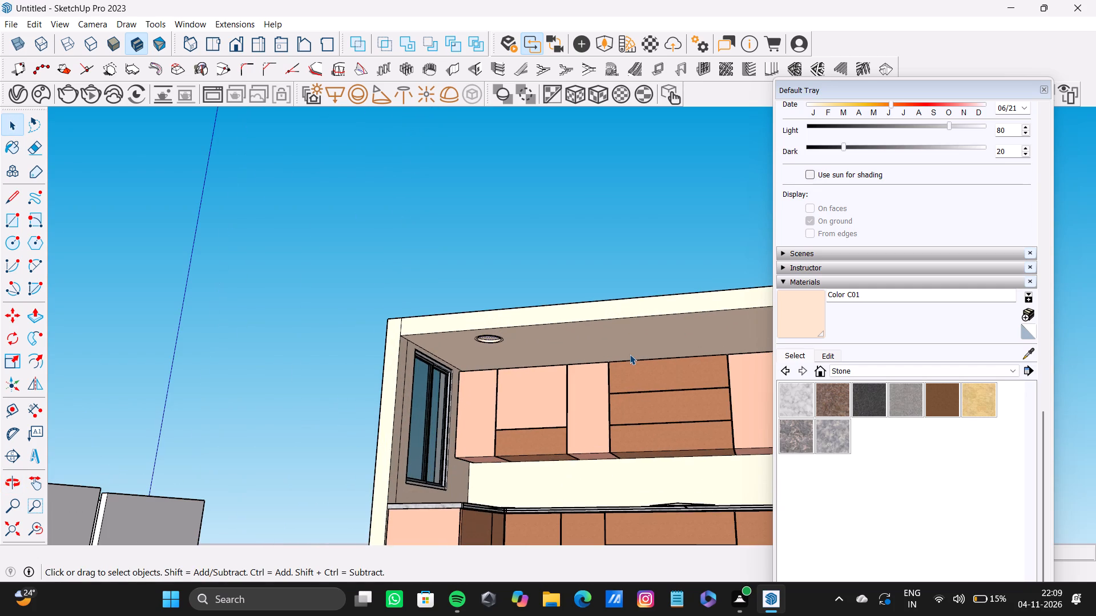
pyautogui.scroll(-4, 630, 354)
pyautogui.moveTo(630, 354); pyautogui.dragTo(401, 357, button='middle')
pyautogui.keyDown('shift'); pyautogui.scroll(-1, 401, 357); pyautogui.keyUp('shift')
pyautogui.scroll(8, 403, 347)
pyautogui.moveTo(413, 324); pyautogui.dragTo(409, 266, button='middle')
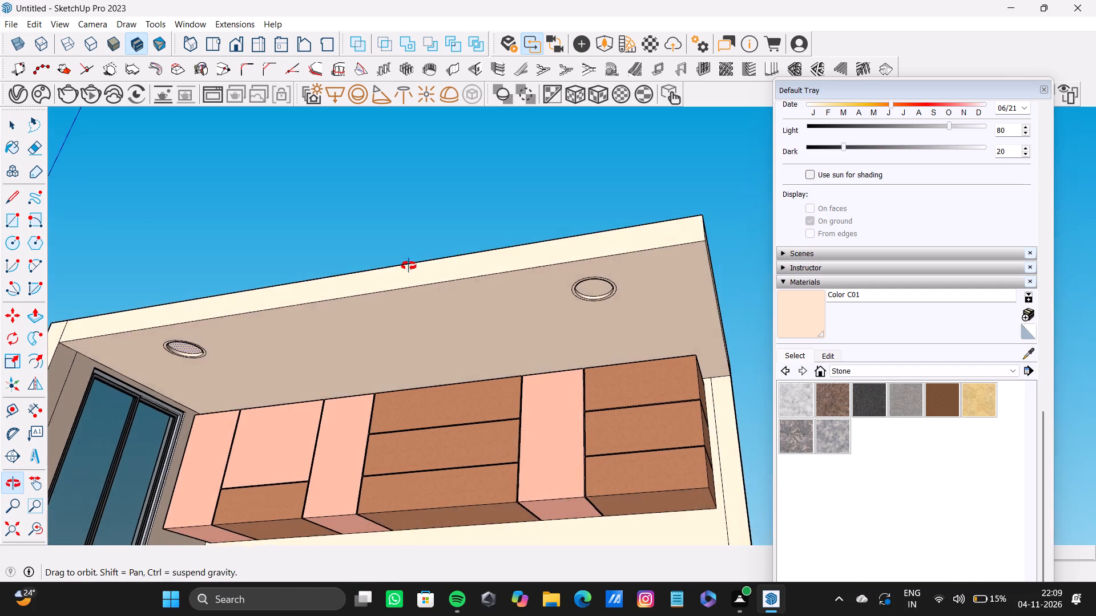
pyautogui.moveTo(409, 266); pyautogui.dragTo(408, 251, button='middle')
pyautogui.click(11, 233)
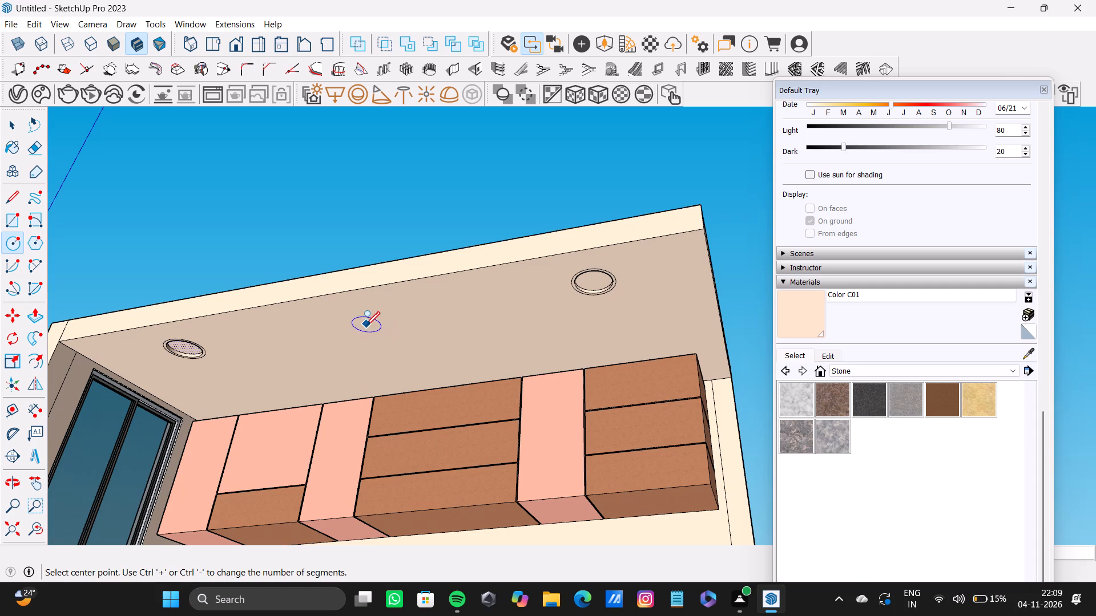
pyautogui.click(366, 325)
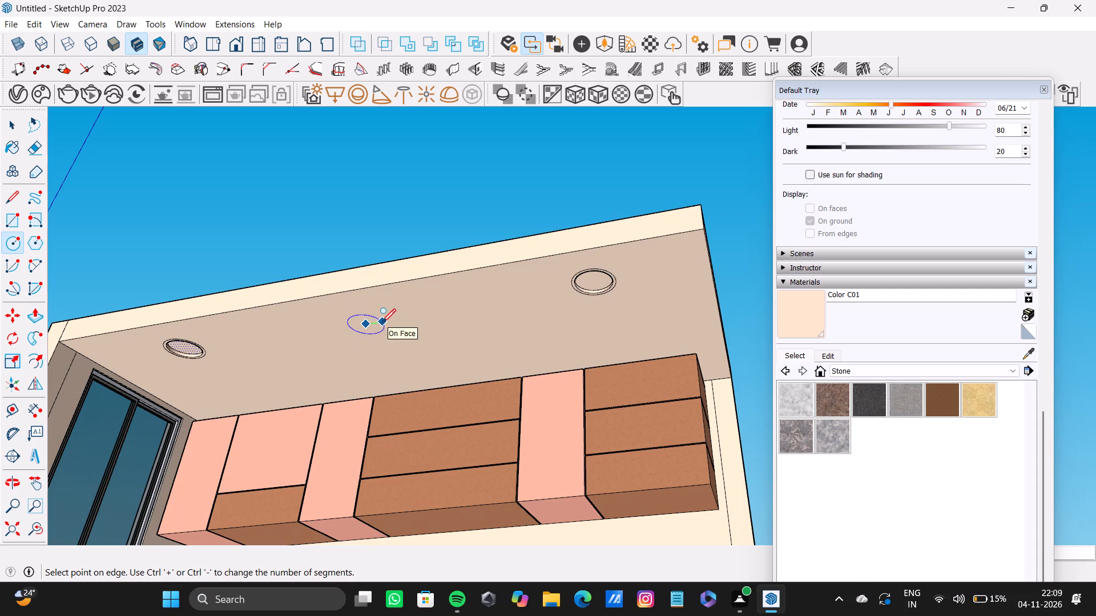
pyautogui.click(383, 323)
pyautogui.scroll(4, 380, 325)
pyautogui.press('space')
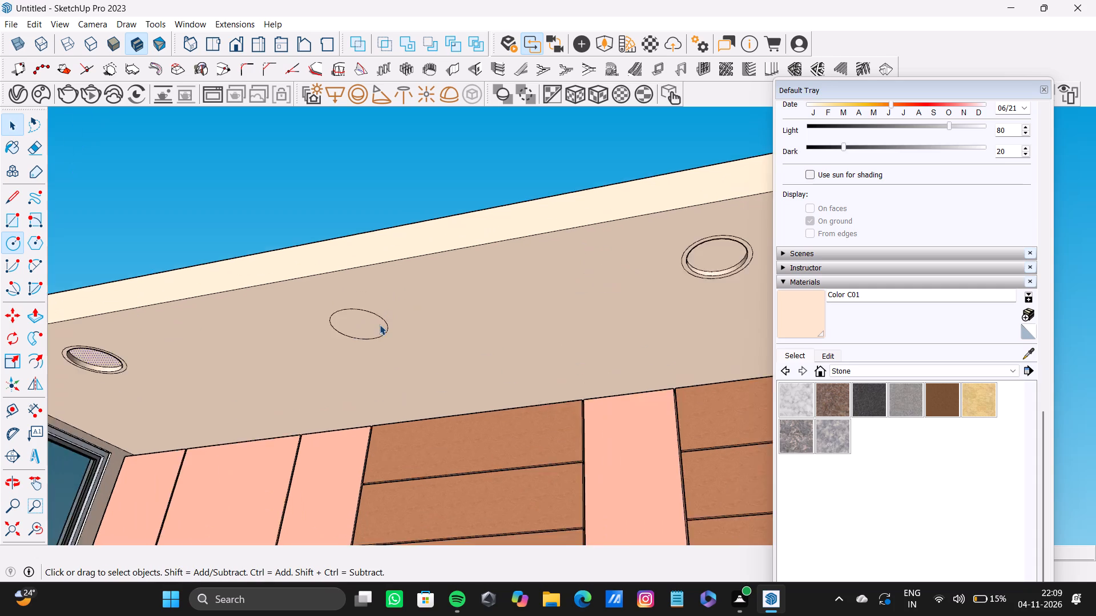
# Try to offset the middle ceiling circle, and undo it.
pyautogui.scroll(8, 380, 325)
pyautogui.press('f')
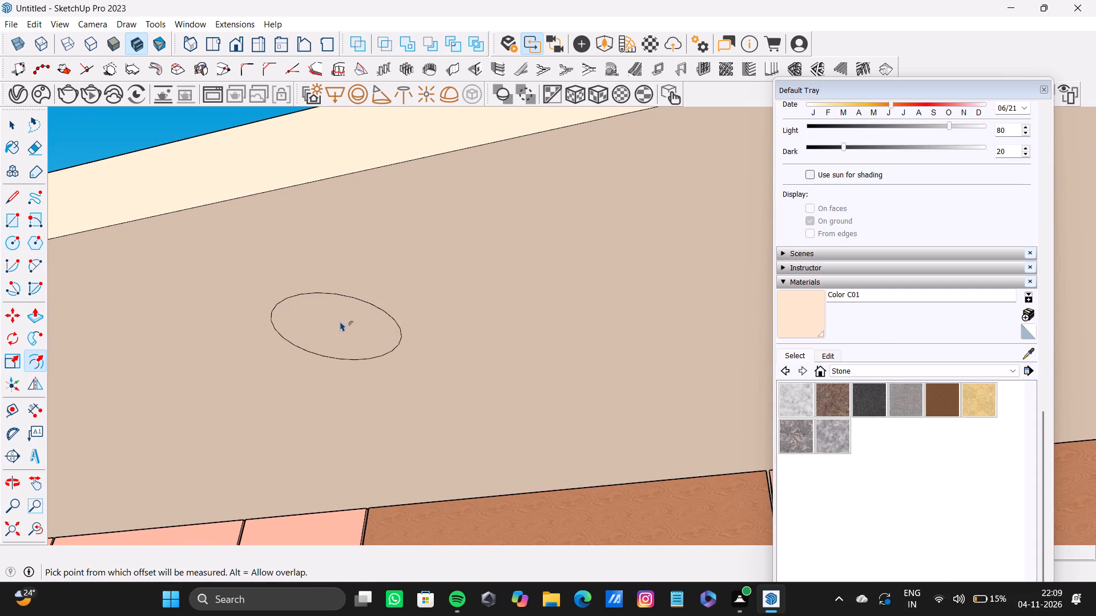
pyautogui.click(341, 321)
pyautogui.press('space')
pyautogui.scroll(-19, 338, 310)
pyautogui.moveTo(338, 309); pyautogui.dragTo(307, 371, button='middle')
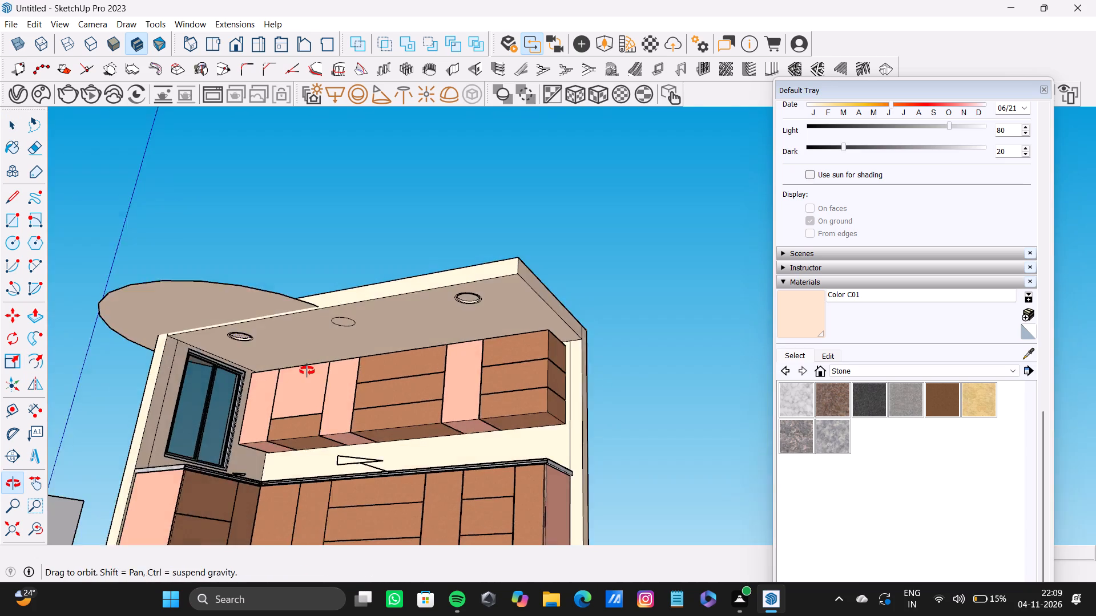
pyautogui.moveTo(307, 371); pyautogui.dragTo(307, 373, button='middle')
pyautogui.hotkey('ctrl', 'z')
# Offset the middle ceiling circle inward to leave a narrow outer ring.
pyautogui.scroll(19, 325, 341)
pyautogui.middleClick(352, 306)
pyautogui.click(357, 319)
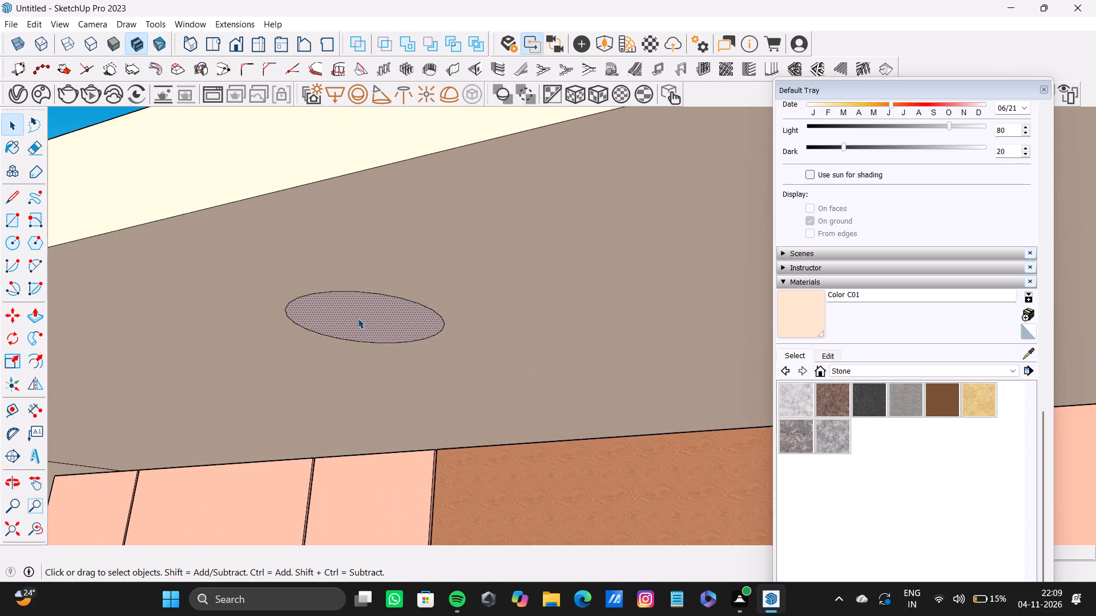
pyautogui.press('f')
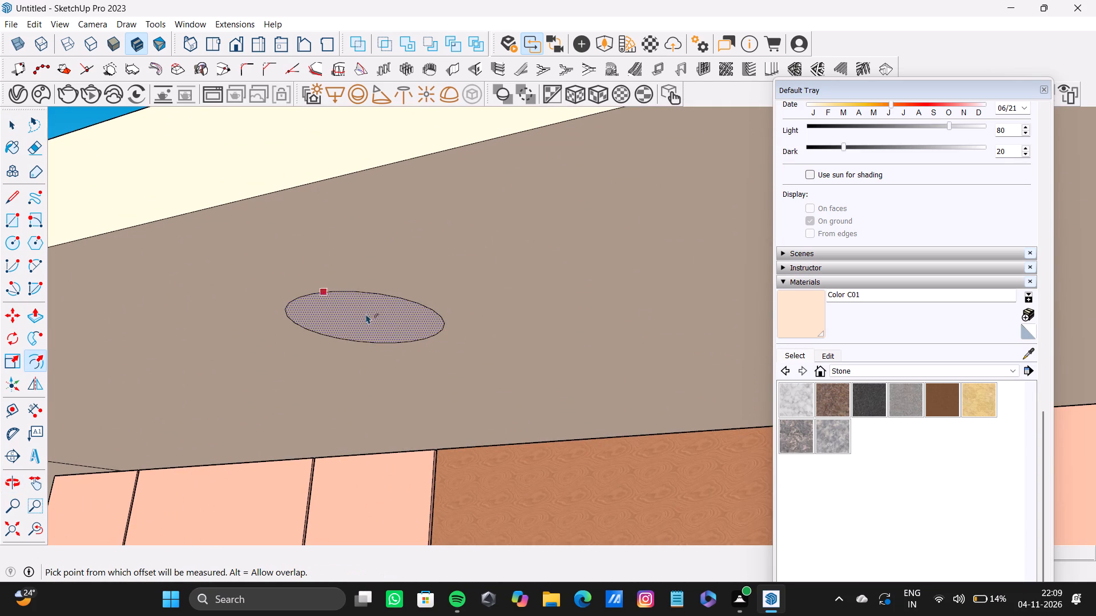
pyautogui.moveTo(365, 322); pyautogui.dragTo(333, 337)
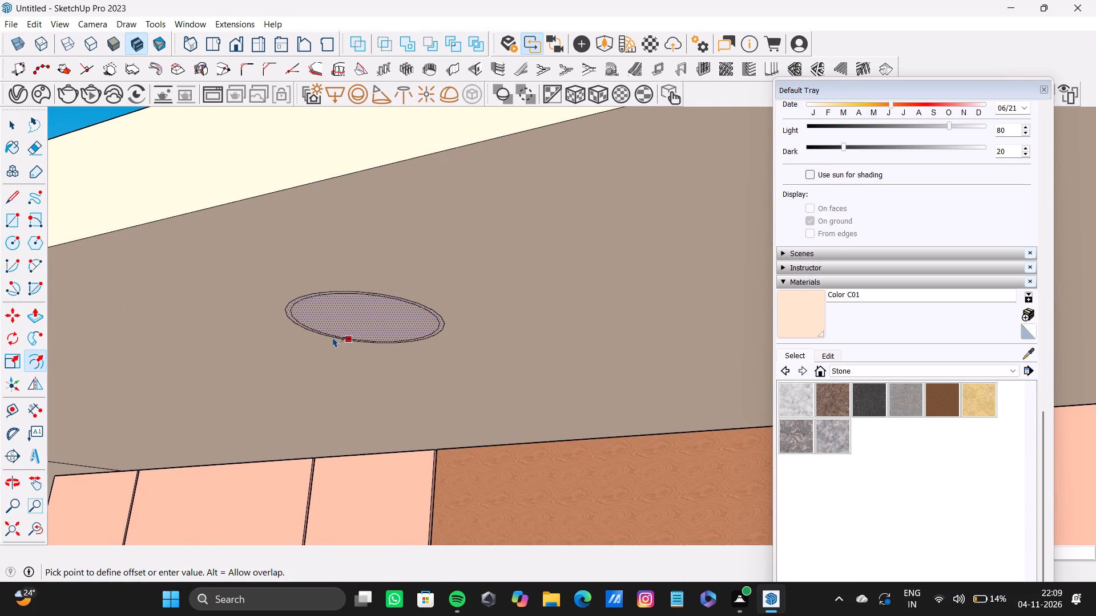
pyautogui.moveTo(333, 337); pyautogui.dragTo(341, 333)
pyautogui.press('space')
pyautogui.scroll(-13, 369, 300)
pyautogui.scroll(8, 400, 311)
pyautogui.press('space')
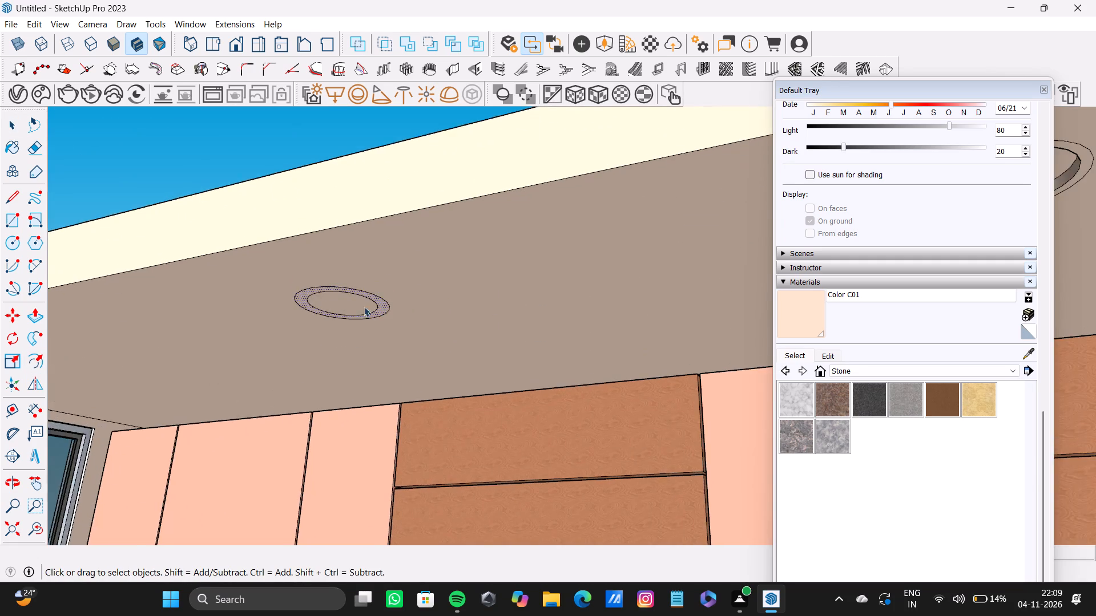
# Push the middle inner circle's face a short distance up into the ceiling slab to form the third recess.
pyautogui.click(323, 298)
pyautogui.press('p')
pyautogui.moveTo(323, 298); pyautogui.dragTo(323, 291)
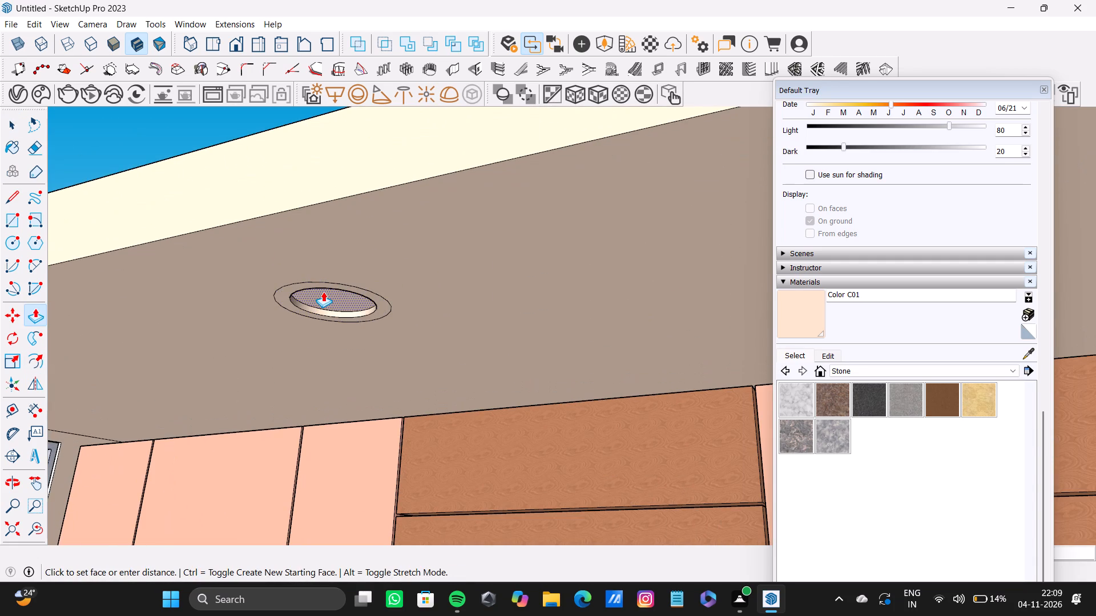
pyautogui.moveTo(323, 291); pyautogui.dragTo(323, 287)
pyautogui.scroll(-4, 493, 173)
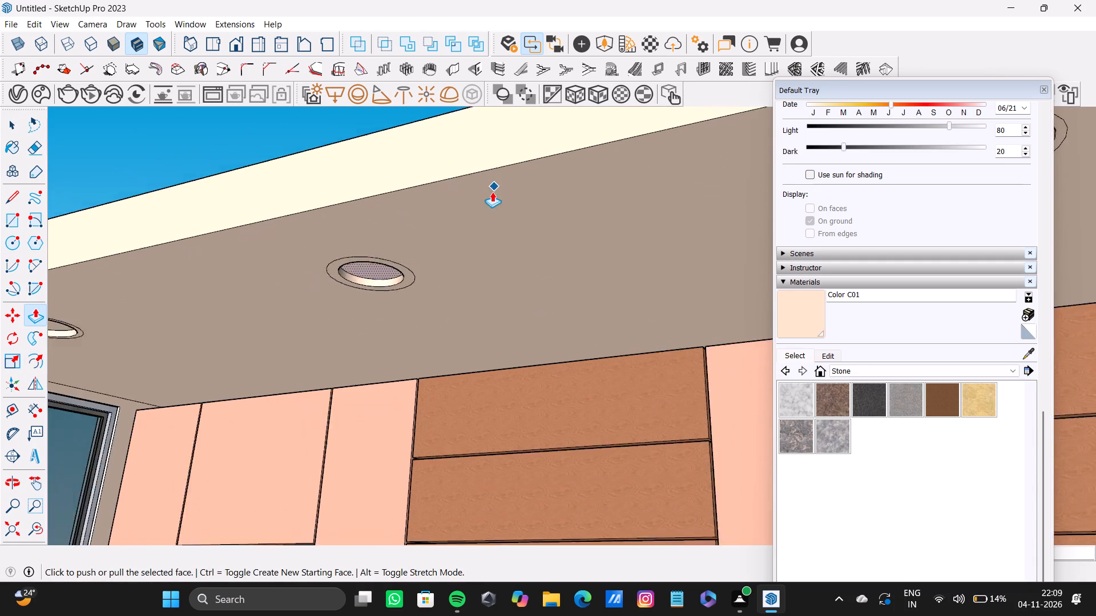
pyautogui.scroll(-11, 492, 192)
pyautogui.moveTo(417, 243); pyautogui.dragTo(526, 161, button='middle')
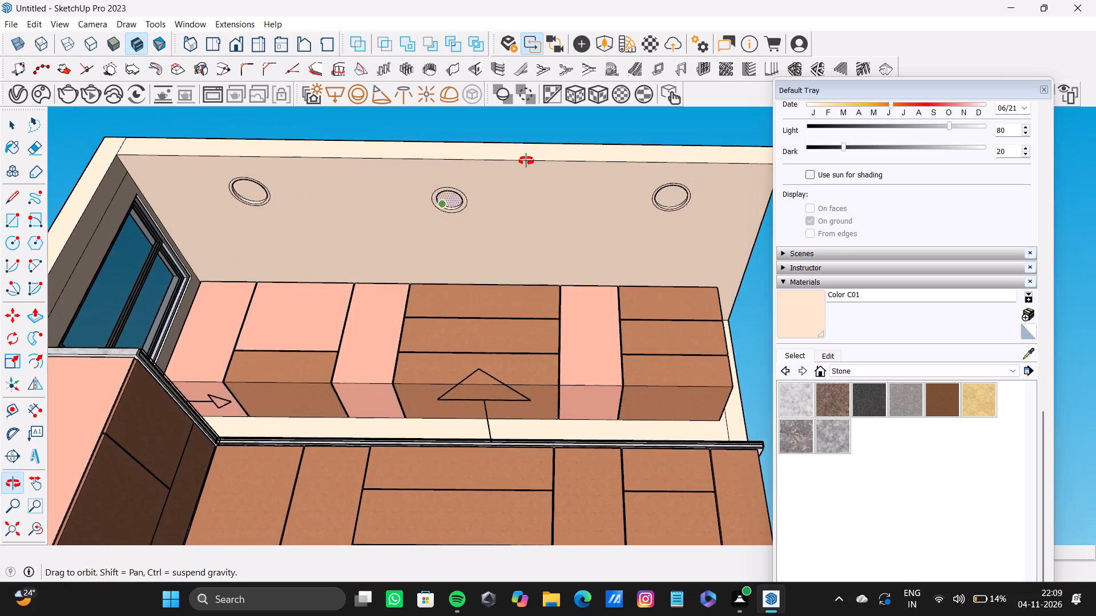
pyautogui.moveTo(526, 161); pyautogui.dragTo(491, 190, button='middle')
pyautogui.scroll(8, 425, 229)
pyautogui.scroll(-16, 452, 189)
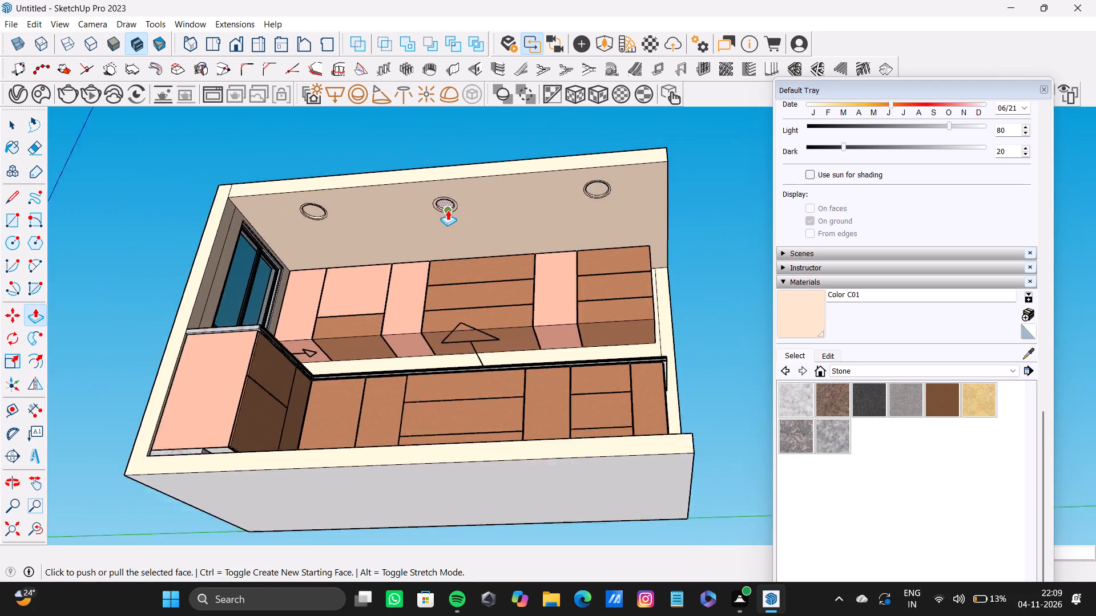
pyautogui.scroll(-2, 448, 210)
pyautogui.scroll(1, 470, 177)
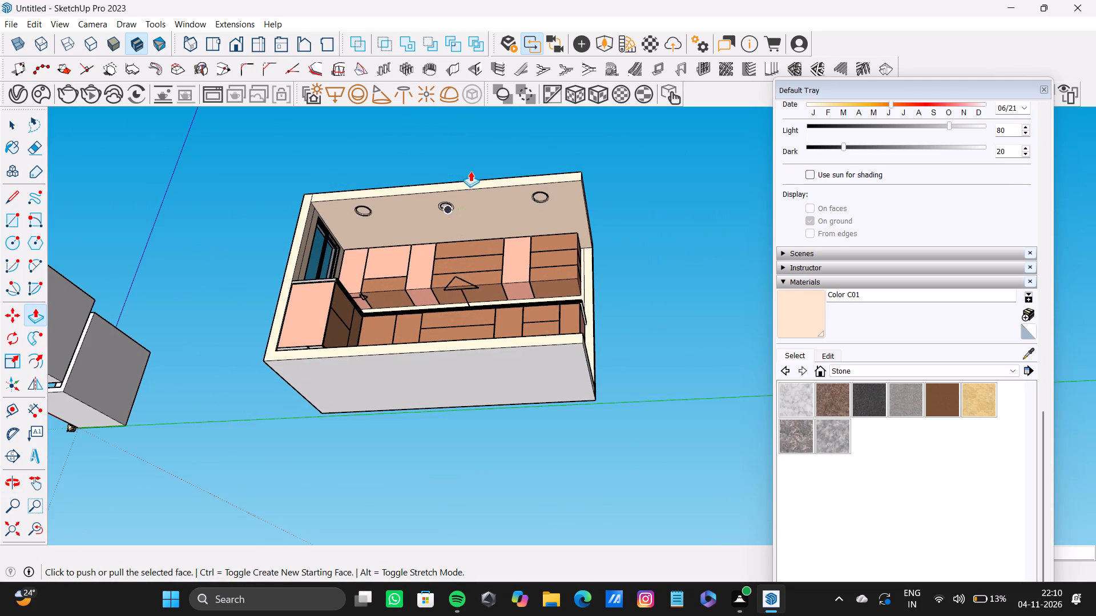
# Place a V-Ray spot light in the ceiling recess near the window corner.
pyautogui.click(377, 96)
pyautogui.scroll(8, 290, 312)
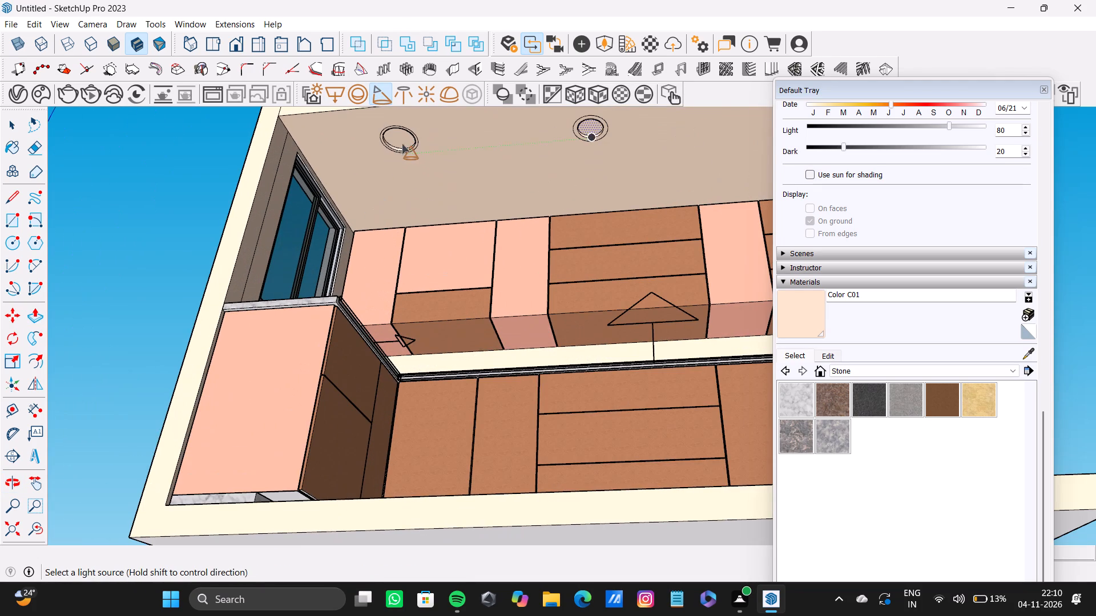
pyautogui.click(396, 137)
pyautogui.moveTo(468, 166); pyautogui.dragTo(362, 211, button='middle')
pyautogui.scroll(3, 462, 158)
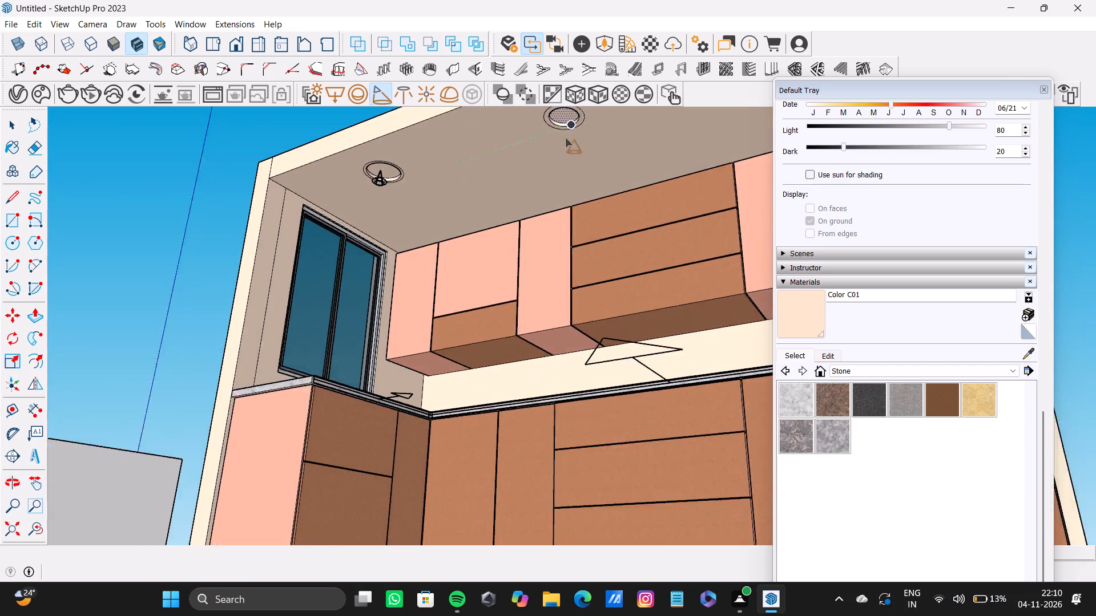
# Place a V-Ray spot light in the middle ceiling recess.
pyautogui.scroll(-9, 553, 155)
pyautogui.moveTo(550, 184); pyautogui.dragTo(585, 136, button='middle')
pyautogui.scroll(3, 587, 143)
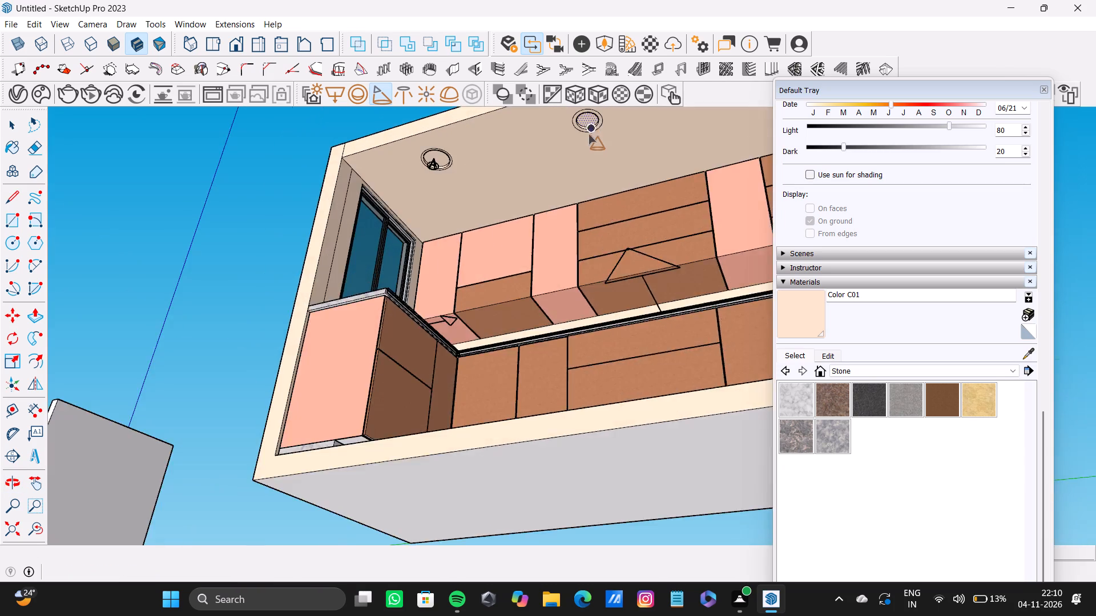
pyautogui.scroll(4, 589, 134)
pyautogui.click(585, 117)
pyautogui.scroll(-12, 578, 145)
# Place a V-Ray spot light in the ceiling recess at the end opposite the window.
pyautogui.scroll(2, 654, 145)
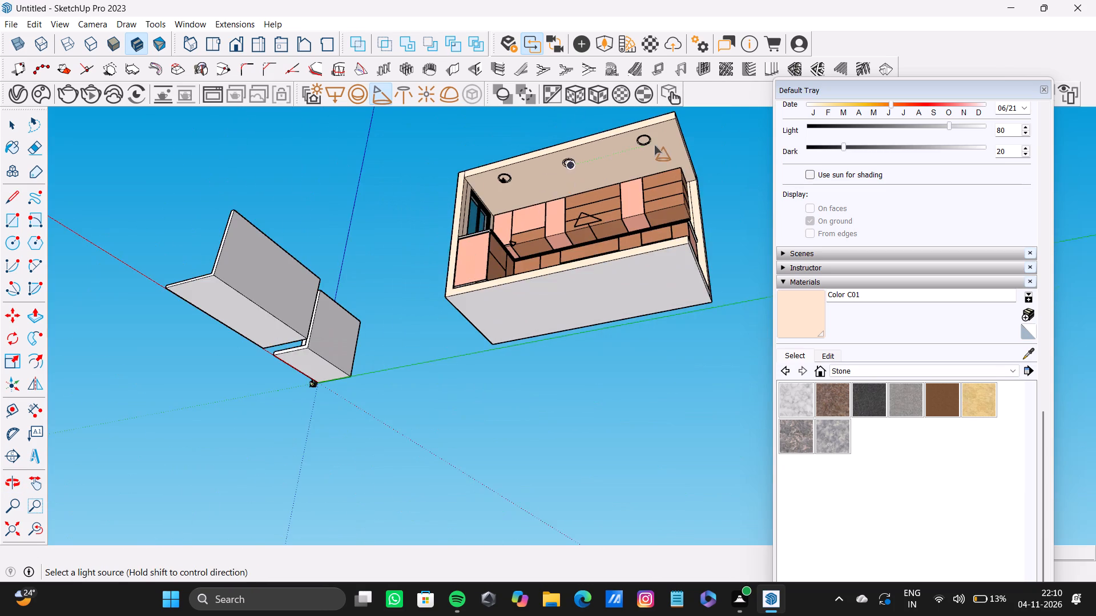
pyautogui.scroll(13, 654, 145)
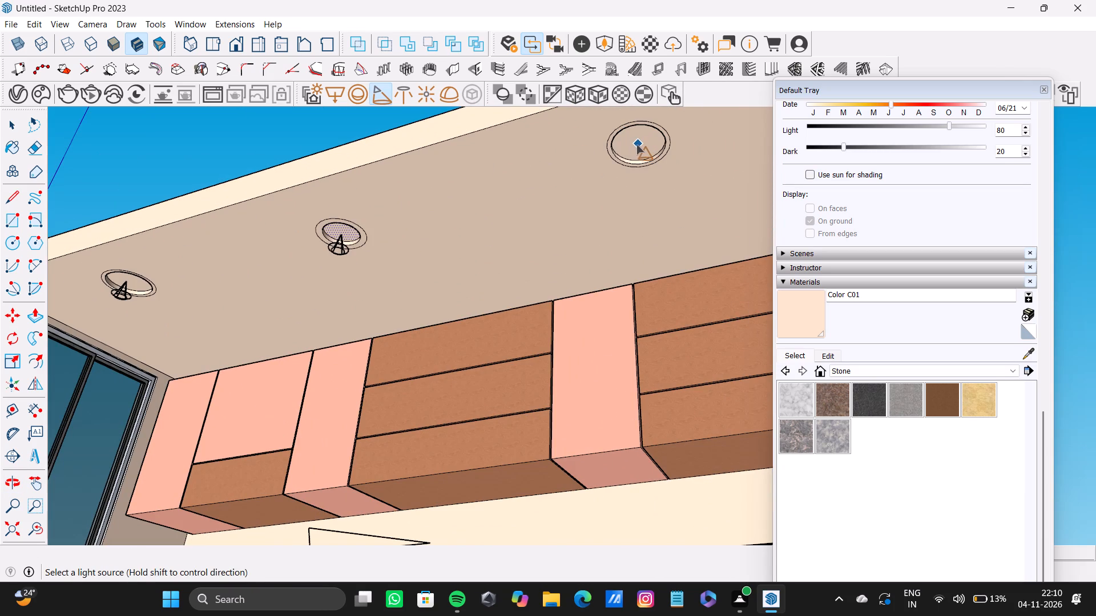
pyautogui.click(636, 144)
pyautogui.scroll(-9, 513, 205)
pyautogui.moveTo(517, 216); pyautogui.dragTo(688, 301, button='middle')
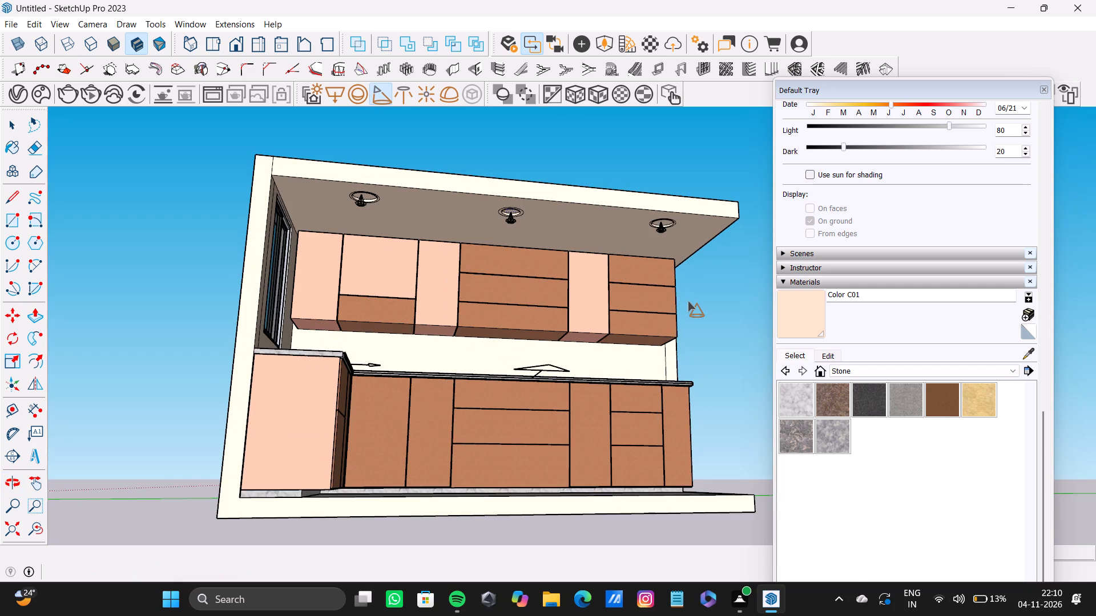
pyautogui.press('space')
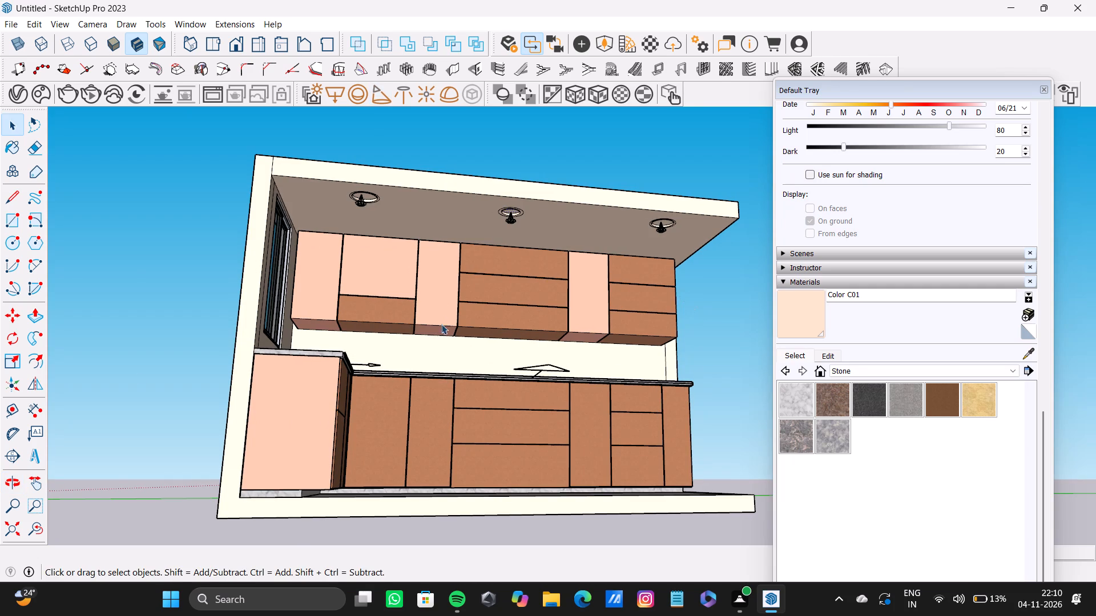
# Move the spot light in the ceiling recess near the window corner slightly down, out of the recess.
pyautogui.scroll(18, 274, 218)
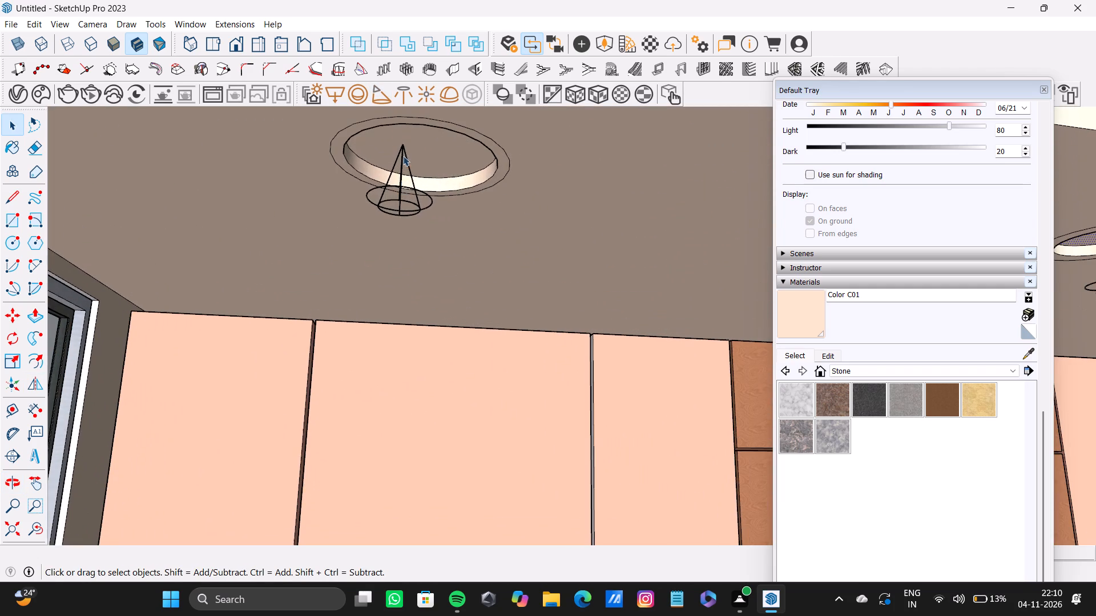
pyautogui.click(402, 150)
pyautogui.scroll(-10, 411, 161)
pyautogui.moveTo(439, 213); pyautogui.dragTo(120, 233, button='middle')
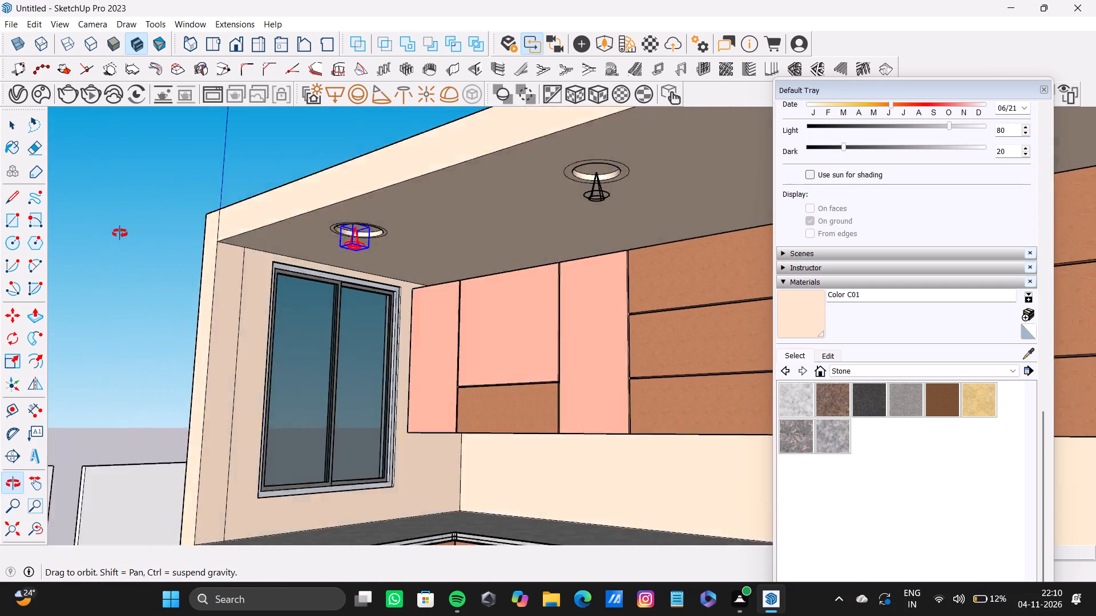
pyautogui.moveTo(120, 233); pyautogui.dragTo(151, 224, button='middle')
pyautogui.scroll(15, 389, 247)
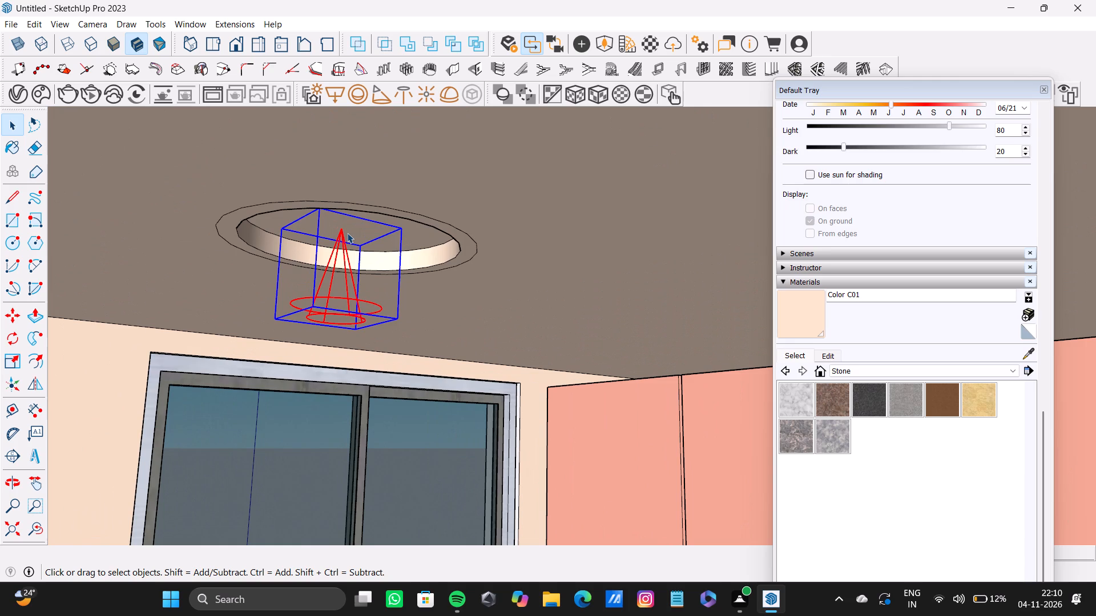
pyautogui.press('m')
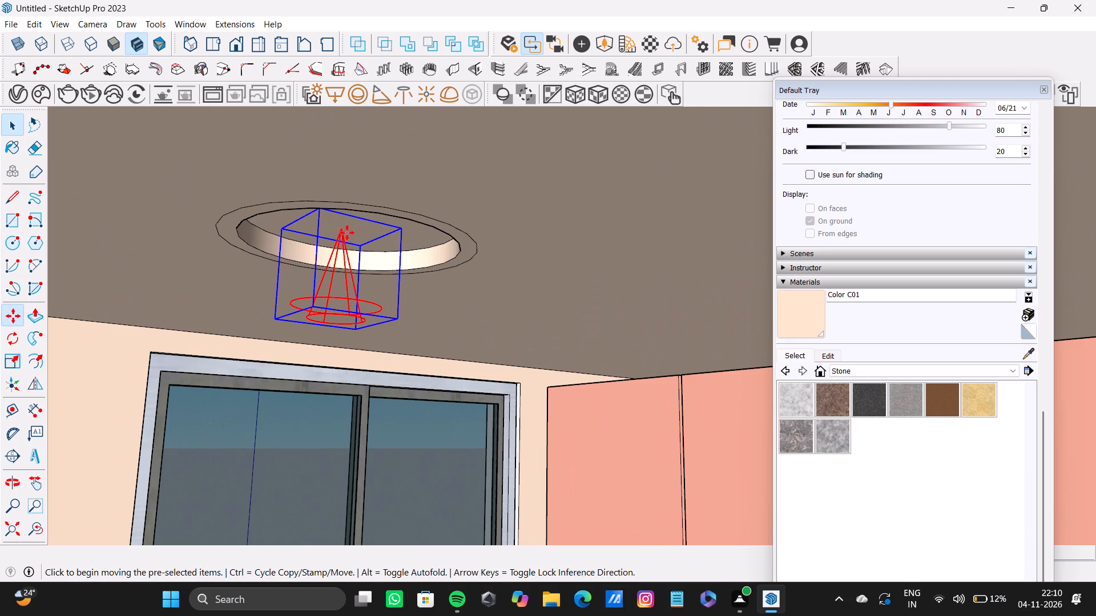
pyautogui.click(340, 237)
pyautogui.click(345, 291)
# Scale the window-corner spot light up slightly and uniformly so its top reaches toward the ceiling recess.
pyautogui.scroll(-4, 348, 293)
pyautogui.moveTo(346, 296); pyautogui.dragTo(354, 296, button='middle')
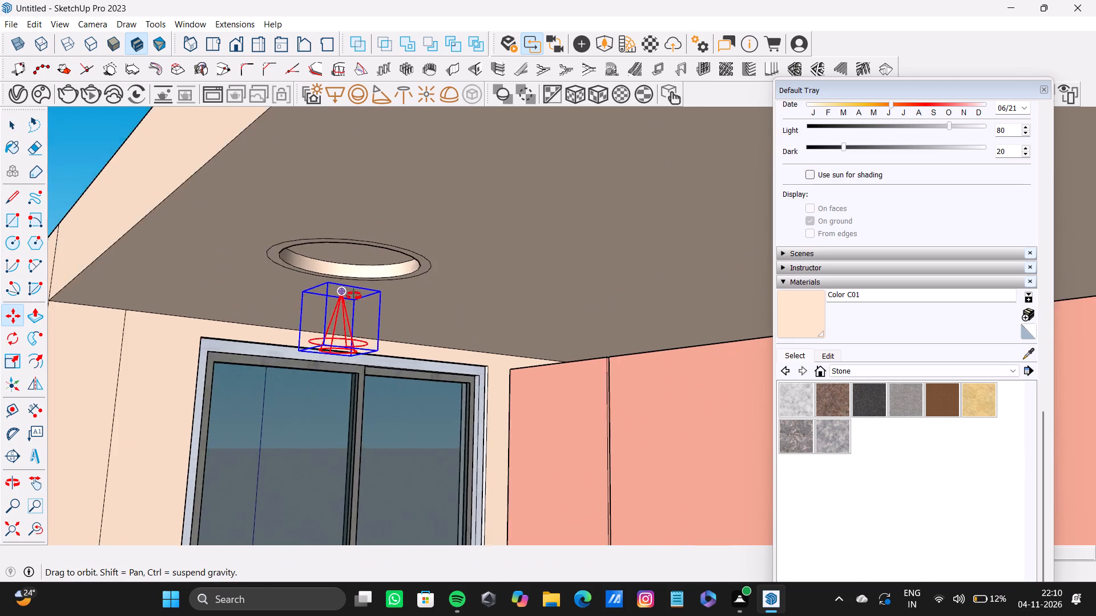
pyautogui.moveTo(354, 296); pyautogui.dragTo(621, 356, button='middle')
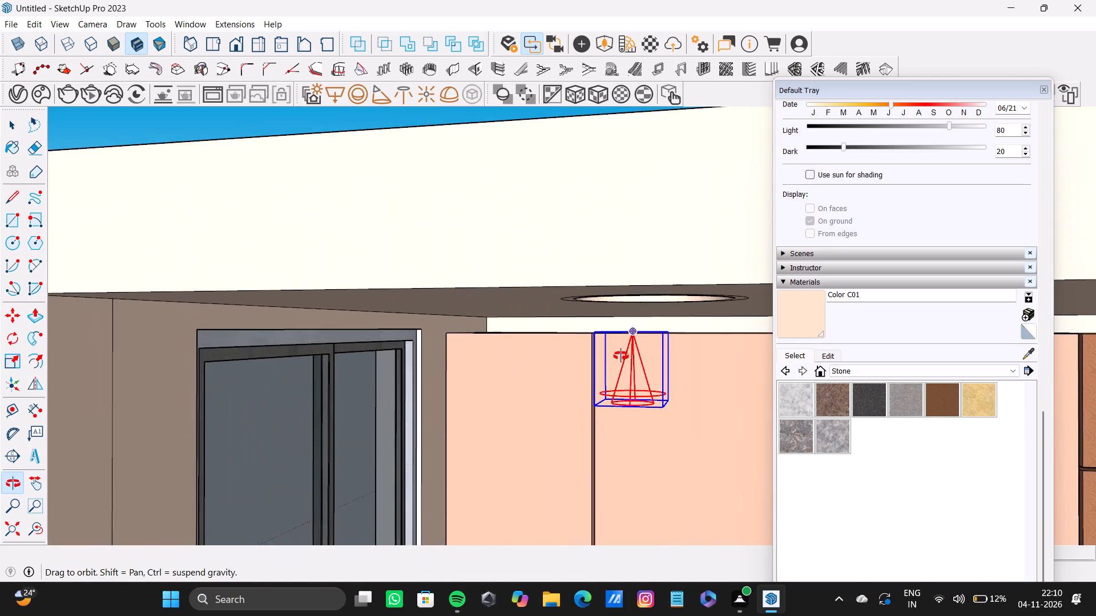
pyautogui.moveTo(621, 356); pyautogui.dragTo(506, 366, button='middle')
pyautogui.scroll(-1, 535, 380)
pyautogui.press('s')
pyautogui.scroll(2, 589, 404)
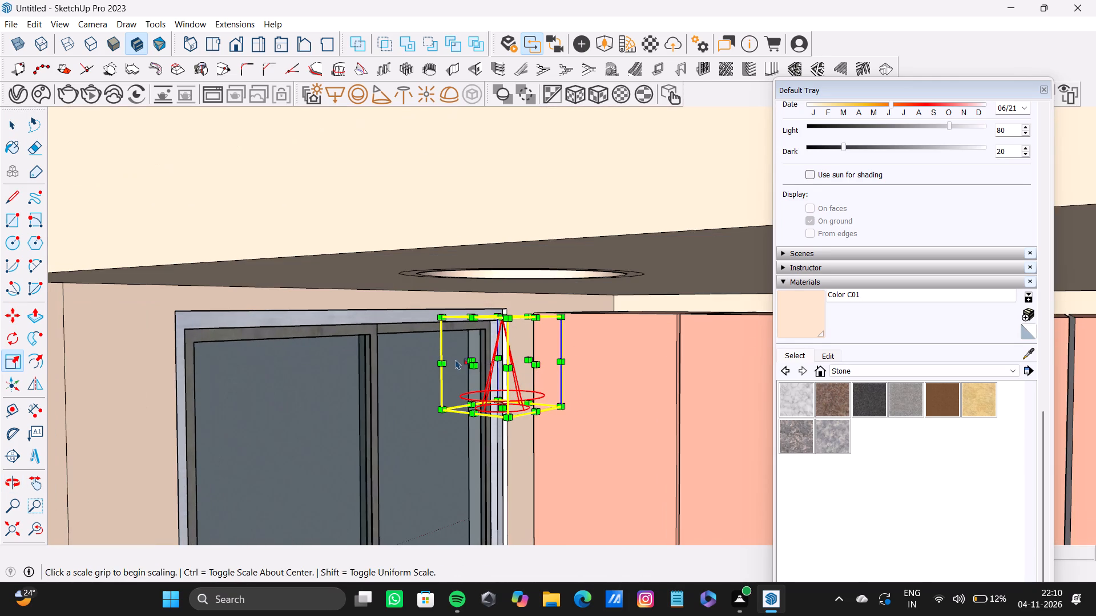
pyautogui.moveTo(479, 368); pyautogui.dragTo(454, 381)
pyautogui.hotkey('ctrl', 'z')
pyautogui.moveTo(565, 318); pyautogui.dragTo(566, 291)
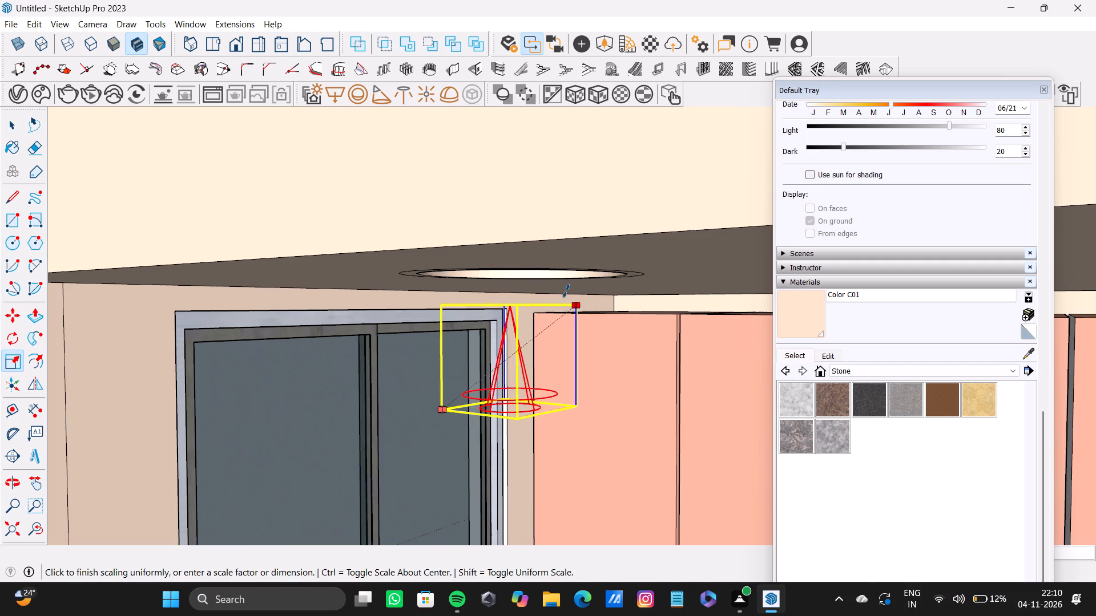
pyautogui.moveTo(566, 291); pyautogui.dragTo(583, 269)
# Move the middle spot light straight down a short distance so it sits just below its ceiling recess.
pyautogui.scroll(-6, 548, 315)
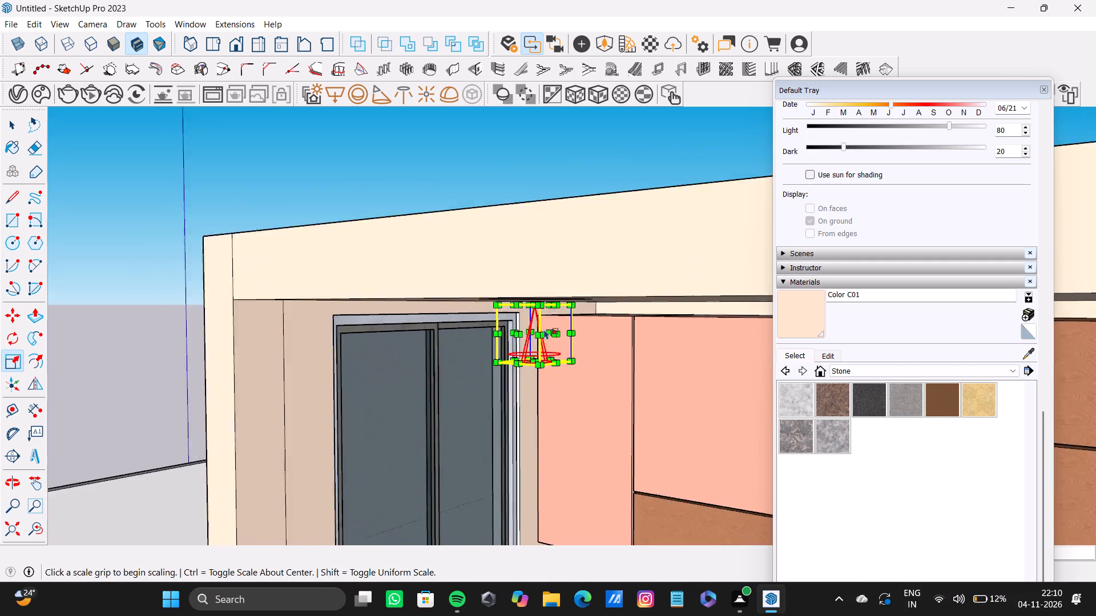
pyautogui.scroll(-6, 544, 329)
pyautogui.keyDown('shift'); pyautogui.moveTo(539, 352); pyautogui.dragTo(268, 297, button='middle'); pyautogui.keyUp('shift')
pyautogui.scroll(4, 297, 288)
pyautogui.moveTo(297, 288); pyautogui.dragTo(356, 303, button='middle')
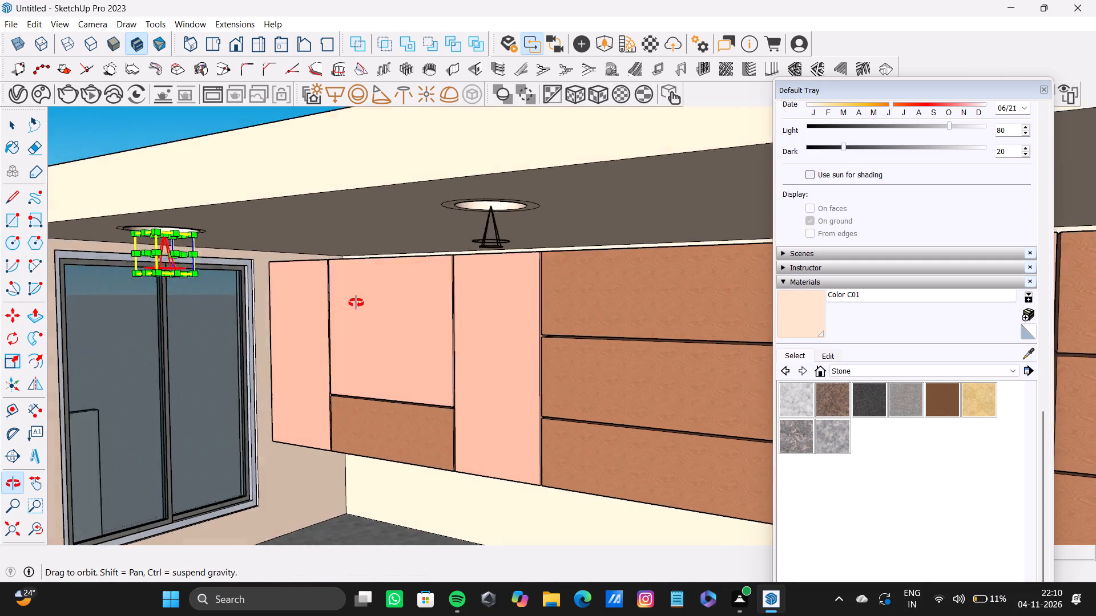
pyautogui.moveTo(356, 303); pyautogui.dragTo(358, 303, button='middle')
pyautogui.scroll(-8, 354, 279)
pyautogui.press('space')
pyautogui.scroll(10, 401, 261)
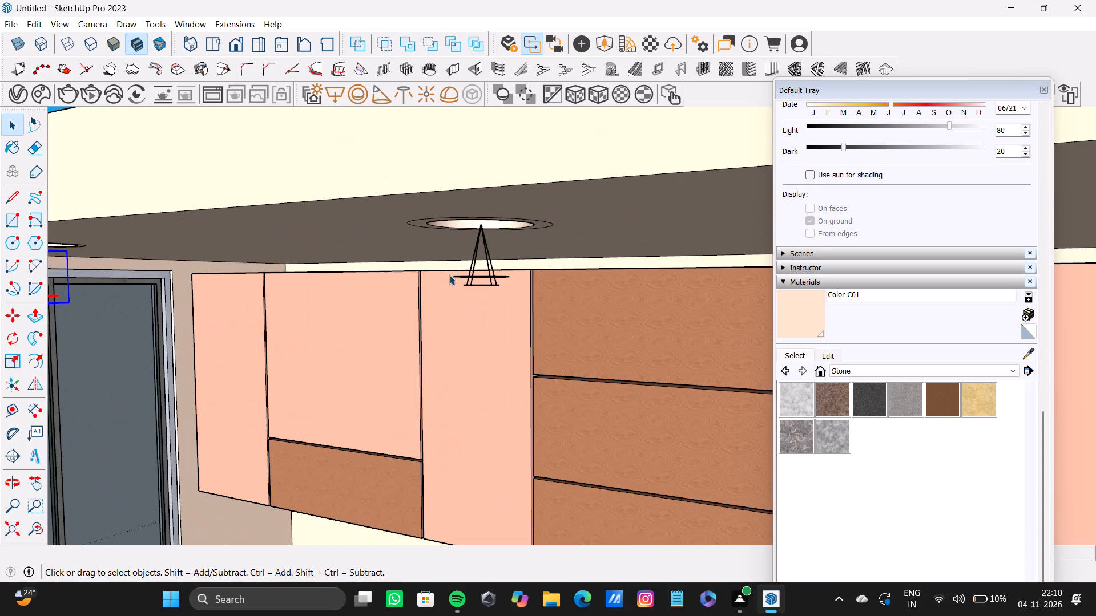
pyautogui.click(476, 275)
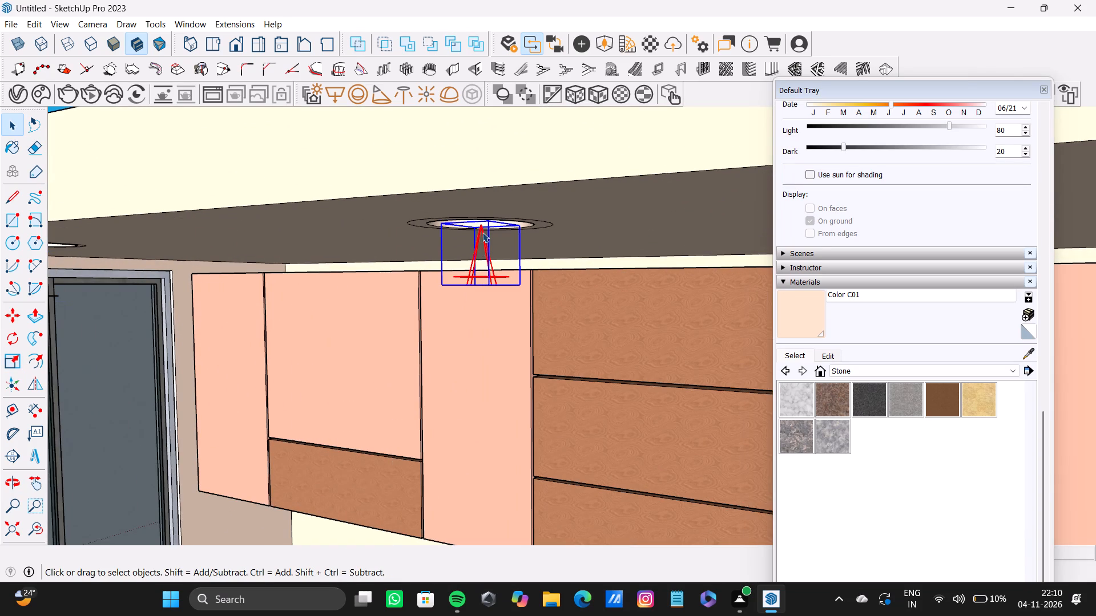
pyautogui.scroll(6, 482, 232)
pyautogui.press('m')
pyautogui.scroll(7, 486, 219)
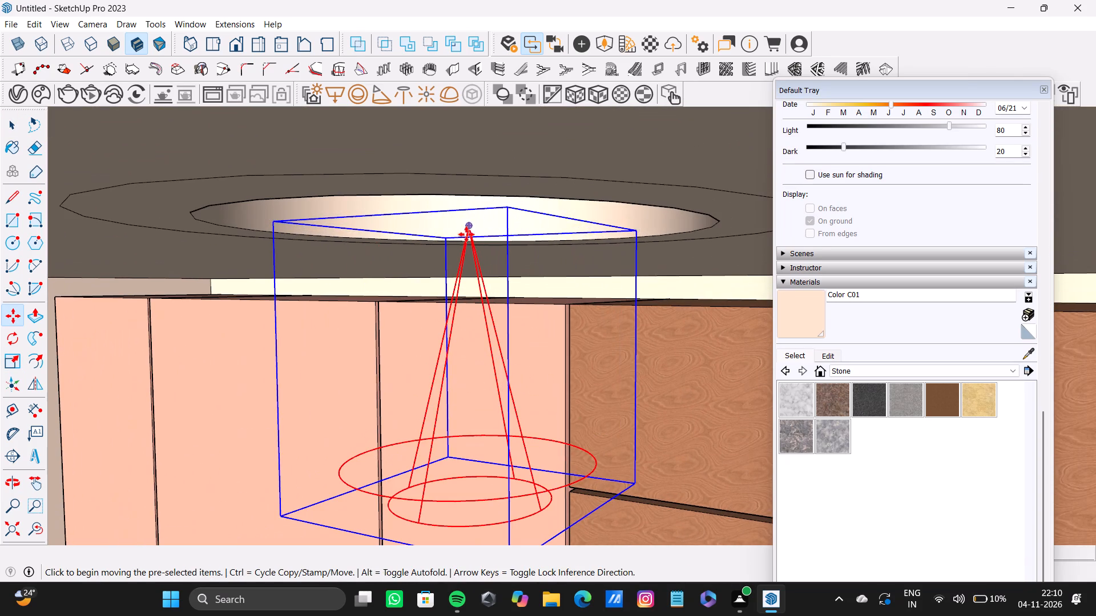
pyautogui.click(468, 227)
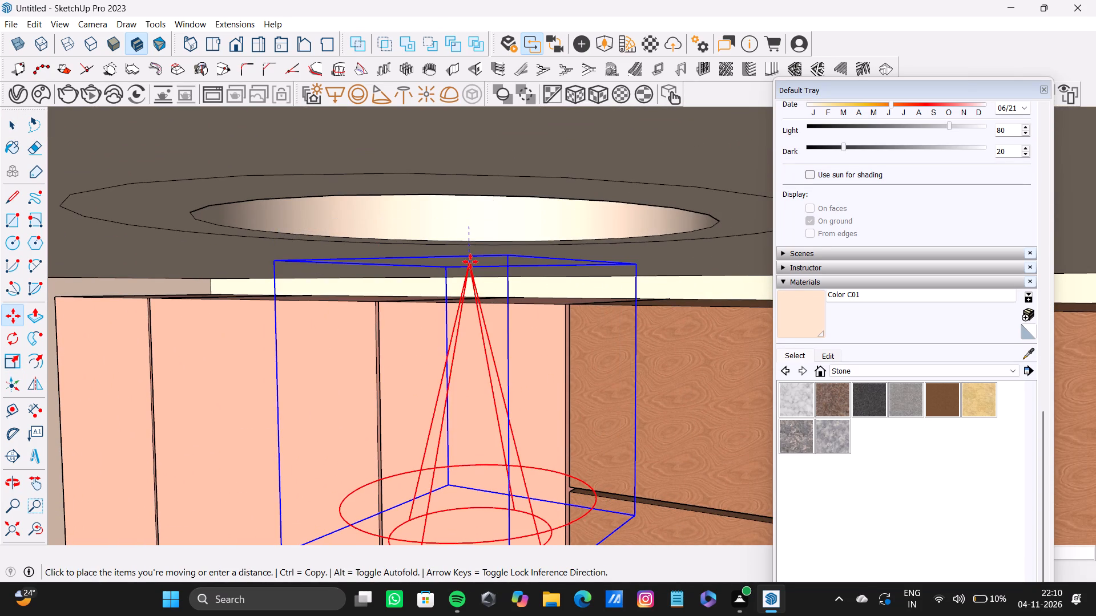
pyautogui.click(470, 260)
# Scale the middle spot light up slightly and uniformly so its top reaches toward the ceiling recess.
pyautogui.scroll(-12, 470, 260)
pyautogui.moveTo(465, 307); pyautogui.dragTo(454, 310, button='middle')
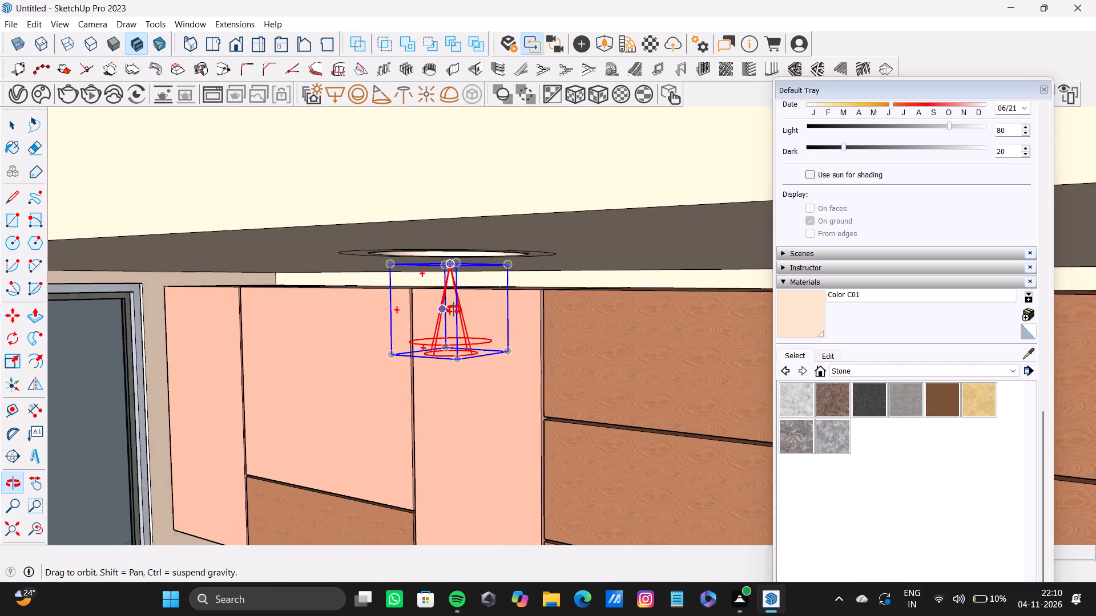
pyautogui.moveTo(454, 310); pyautogui.dragTo(444, 308, button='middle')
pyautogui.press('a')
pyautogui.press('s')
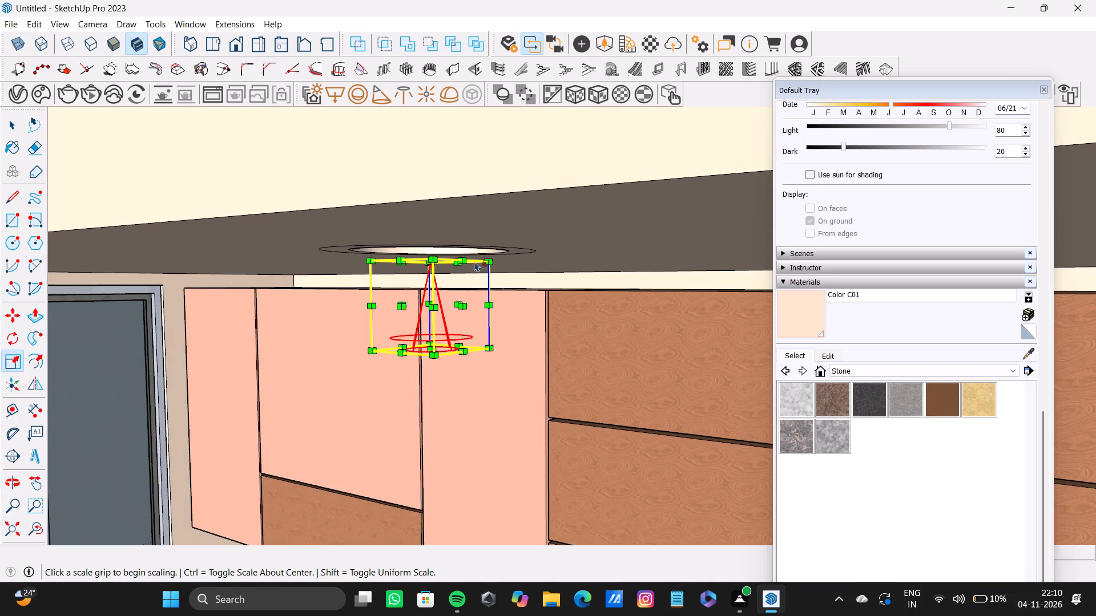
pyautogui.moveTo(487, 261); pyautogui.dragTo(494, 240)
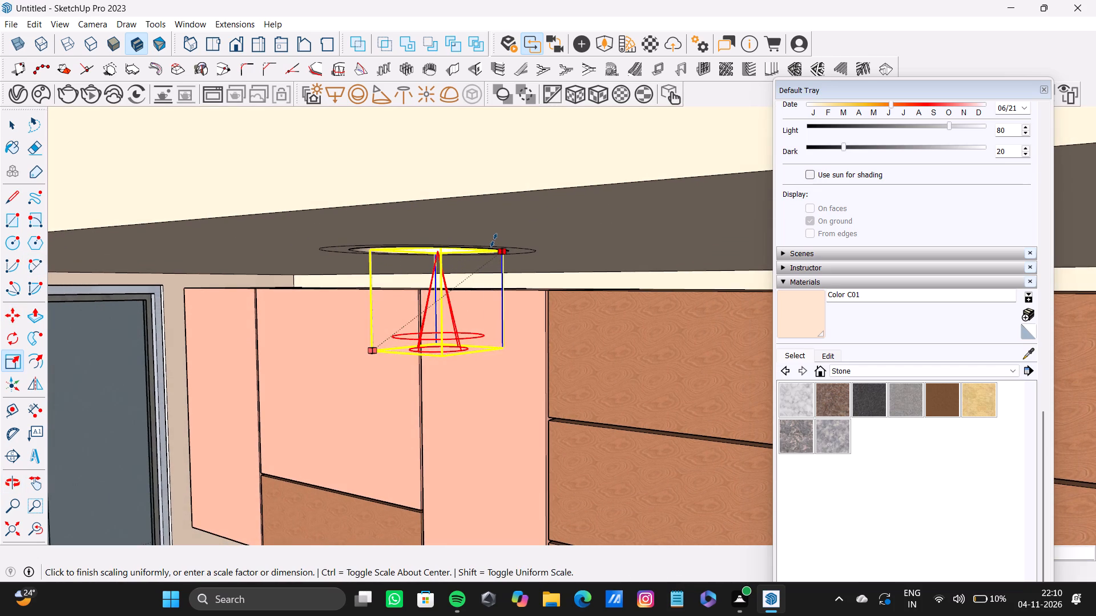
pyautogui.moveTo(494, 240); pyautogui.dragTo(495, 233)
pyautogui.press('space')
# Move the spot light at the end opposite the window down a short distance to the lower rim of its recess.
pyautogui.scroll(-14, 472, 260)
pyautogui.keyDown('shift'); pyautogui.moveTo(450, 364); pyautogui.dragTo(401, 322, button='middle'); pyautogui.keyUp('shift')
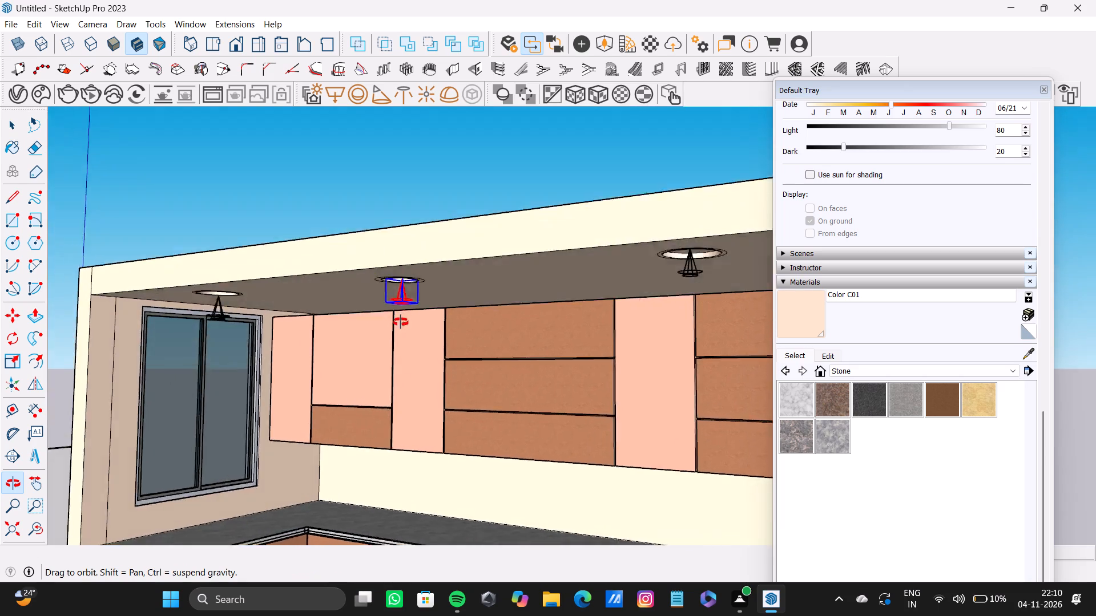
pyautogui.keyDown('shift'); pyautogui.moveTo(401, 322); pyautogui.dragTo(378, 317, button='middle'); pyautogui.keyUp('shift')
pyautogui.scroll(4, 537, 193)
pyautogui.scroll(-6, 614, 174)
pyautogui.keyDown('shift'); pyautogui.moveTo(595, 182); pyautogui.dragTo(482, 244, button='middle'); pyautogui.keyUp('shift')
pyautogui.scroll(15, 539, 213)
pyautogui.press('space')
pyautogui.click(489, 261)
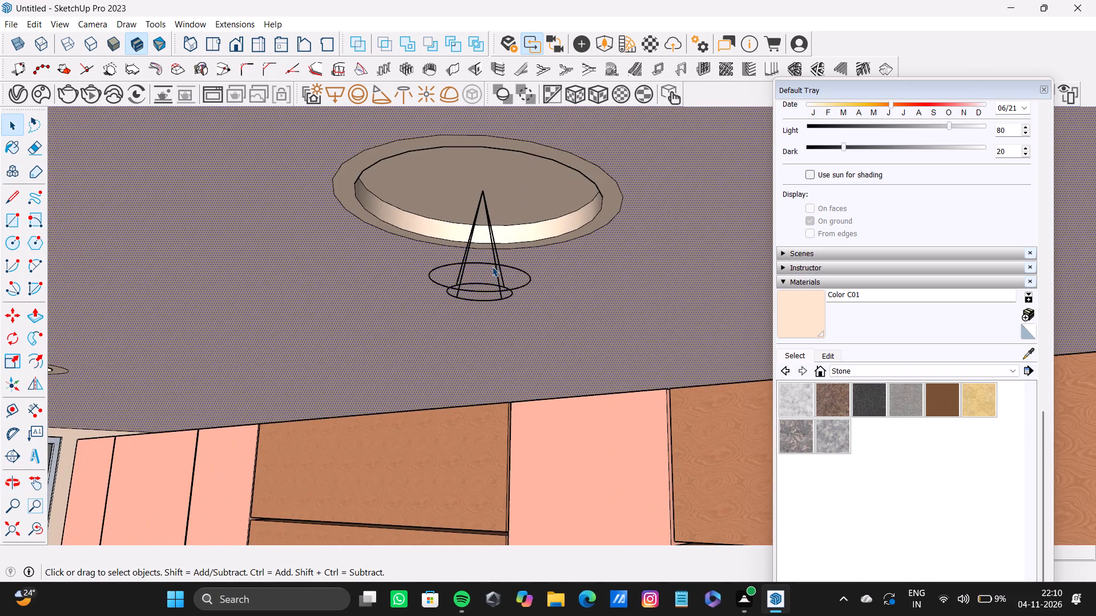
pyautogui.scroll(-13, 466, 319)
pyautogui.click(404, 160)
pyautogui.scroll(4, 506, 354)
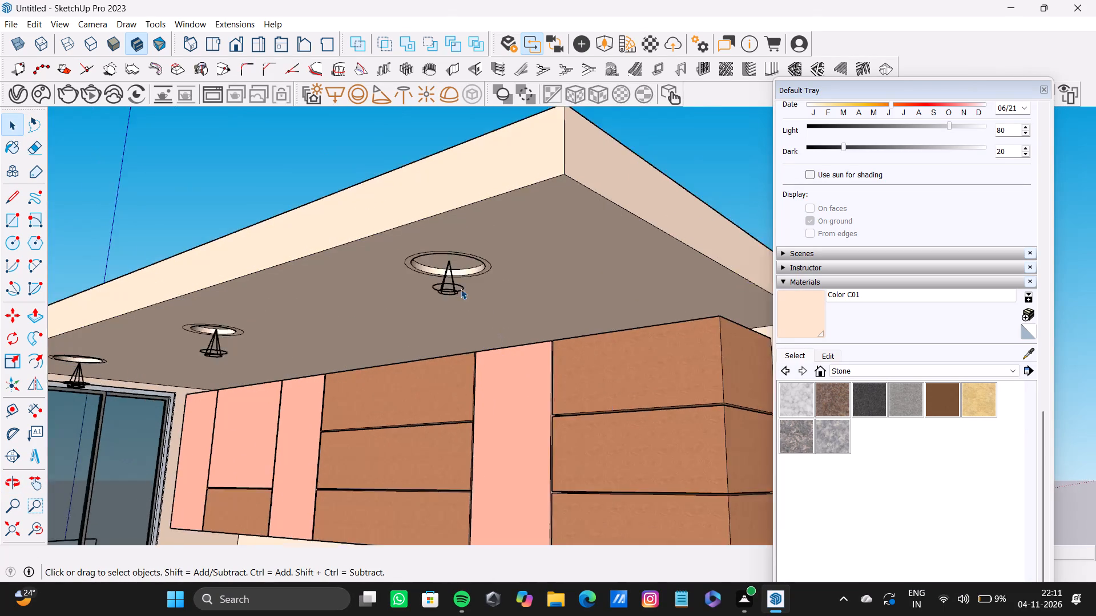
pyautogui.scroll(9, 461, 289)
pyautogui.click(442, 263)
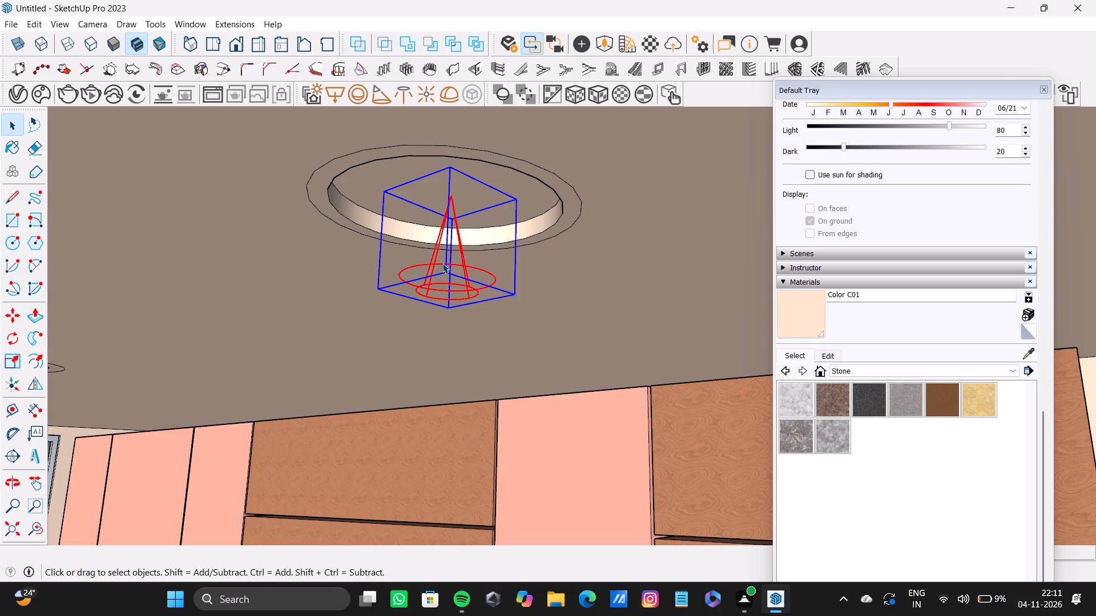
pyautogui.press('s')
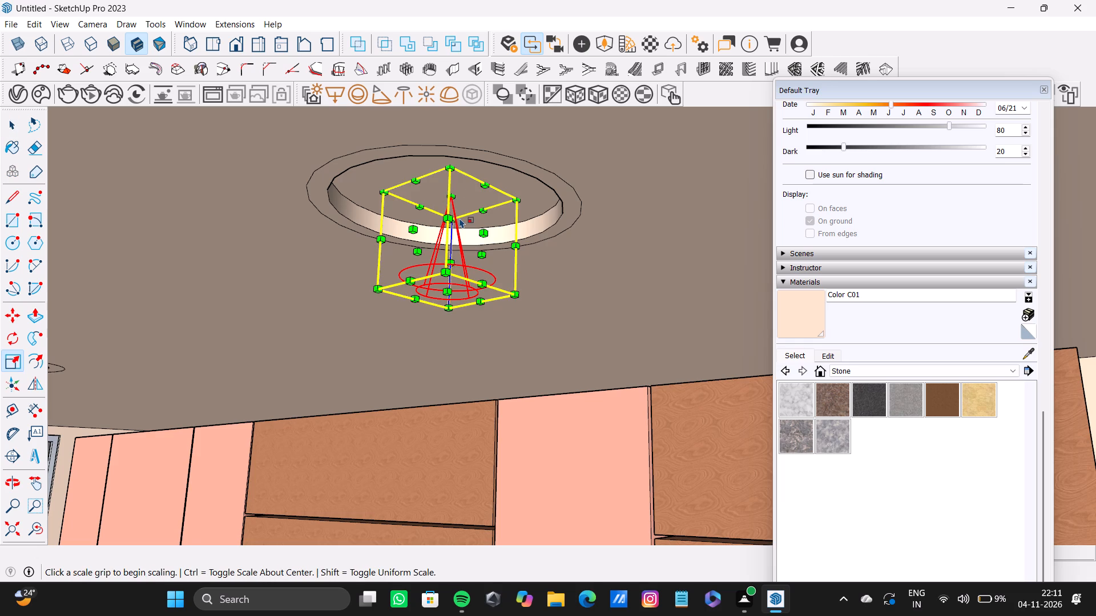
pyautogui.press('m')
pyautogui.click(454, 197)
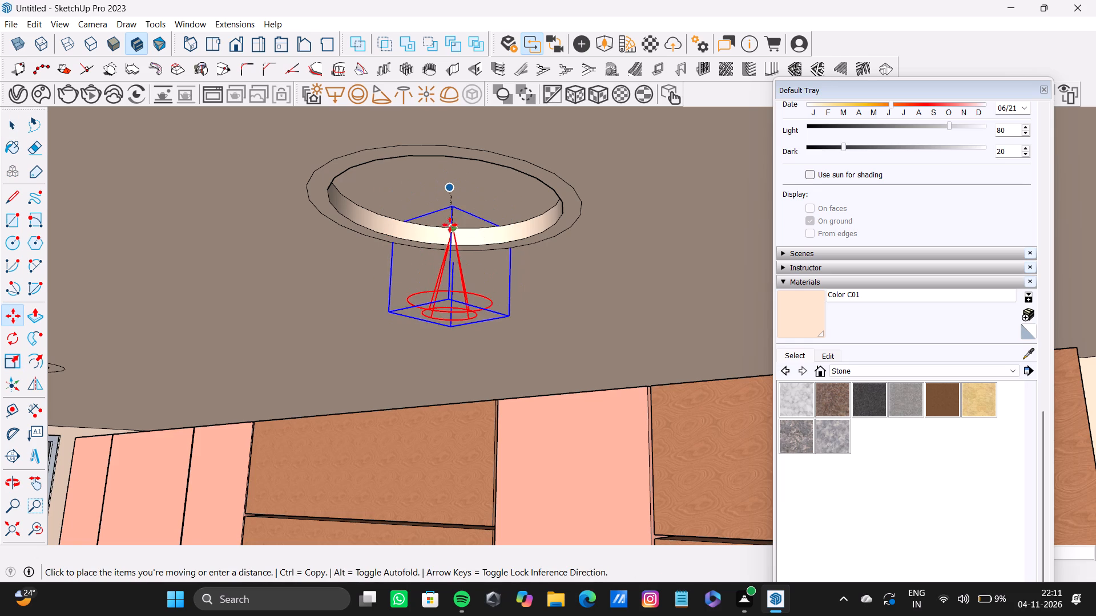
pyautogui.scroll(-3, 453, 217)
pyautogui.moveTo(447, 229); pyautogui.dragTo(400, 242, button='middle')
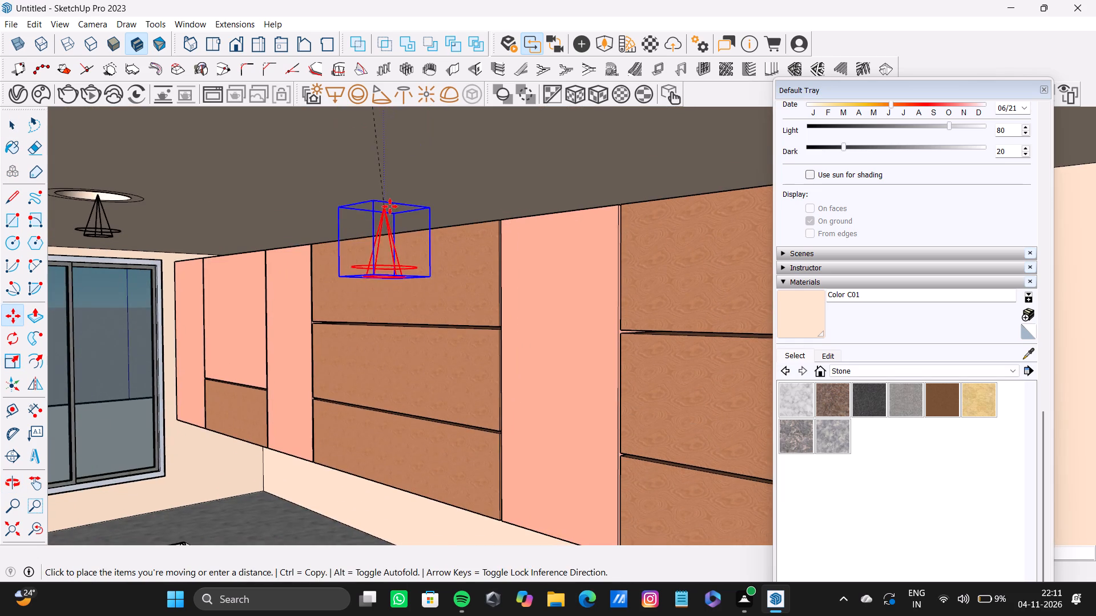
pyautogui.scroll(-4, 390, 206)
pyautogui.keyDown('shift'); pyautogui.moveTo(388, 210); pyautogui.dragTo(397, 307, button='middle'); pyautogui.keyUp('shift')
pyautogui.keyDown('shift'); pyautogui.scroll(-1, 397, 301); pyautogui.keyUp('shift')
pyautogui.scroll(12, 382, 238)
pyautogui.moveTo(390, 254); pyautogui.dragTo(396, 201, button='middle')
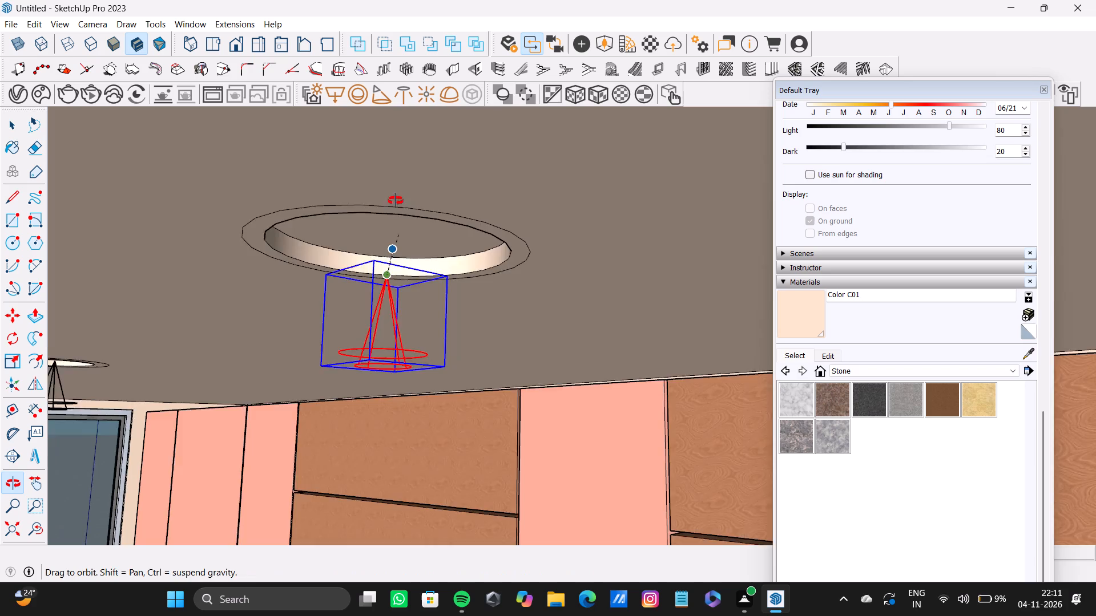
pyautogui.moveTo(396, 201); pyautogui.dragTo(392, 187, button='middle')
pyautogui.scroll(4, 397, 221)
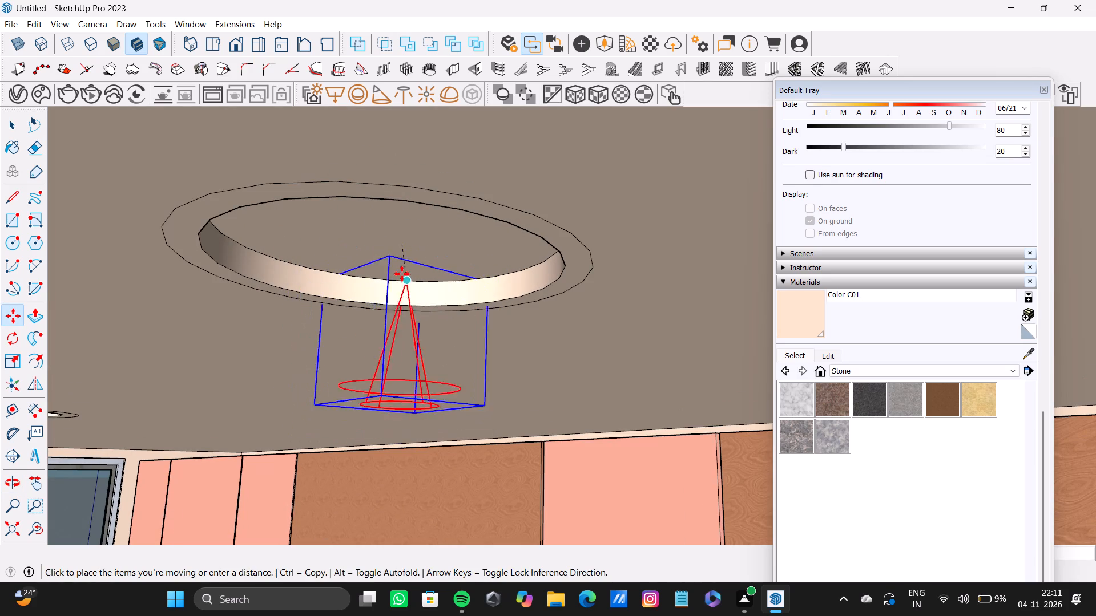
pyautogui.click(402, 287)
pyautogui.scroll(-8, 402, 287)
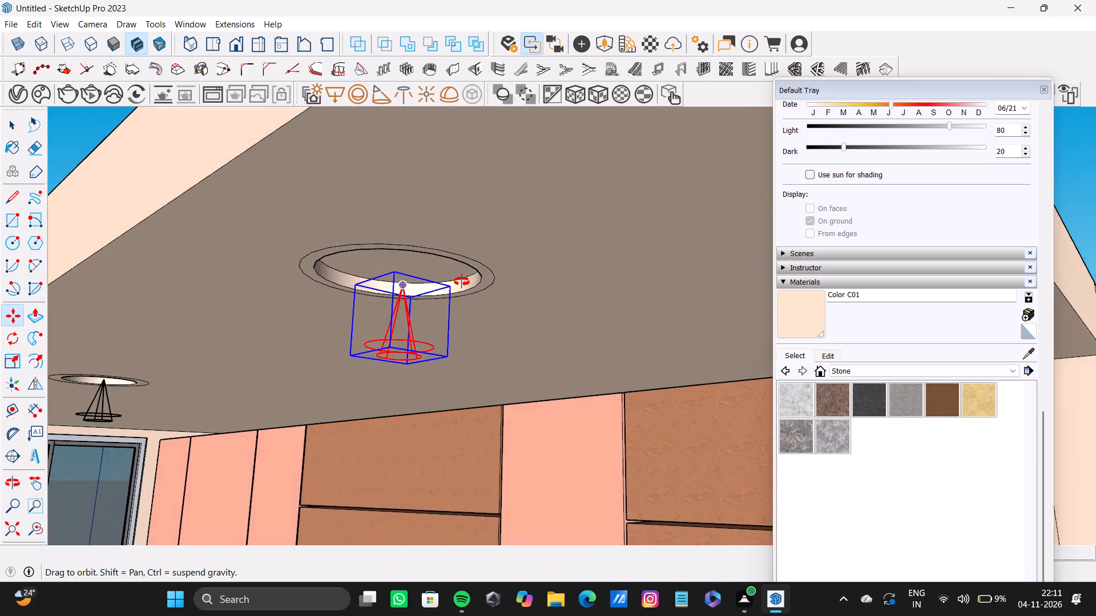
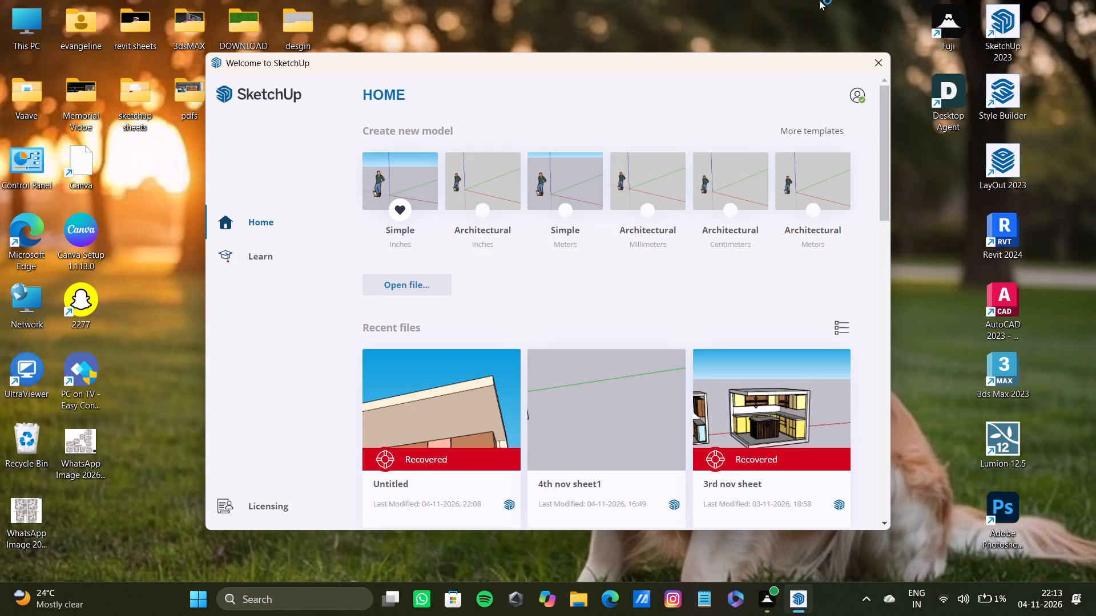
# Select the recovered "Untitled" model from the recent files for opening.
pyautogui.click(441, 400)
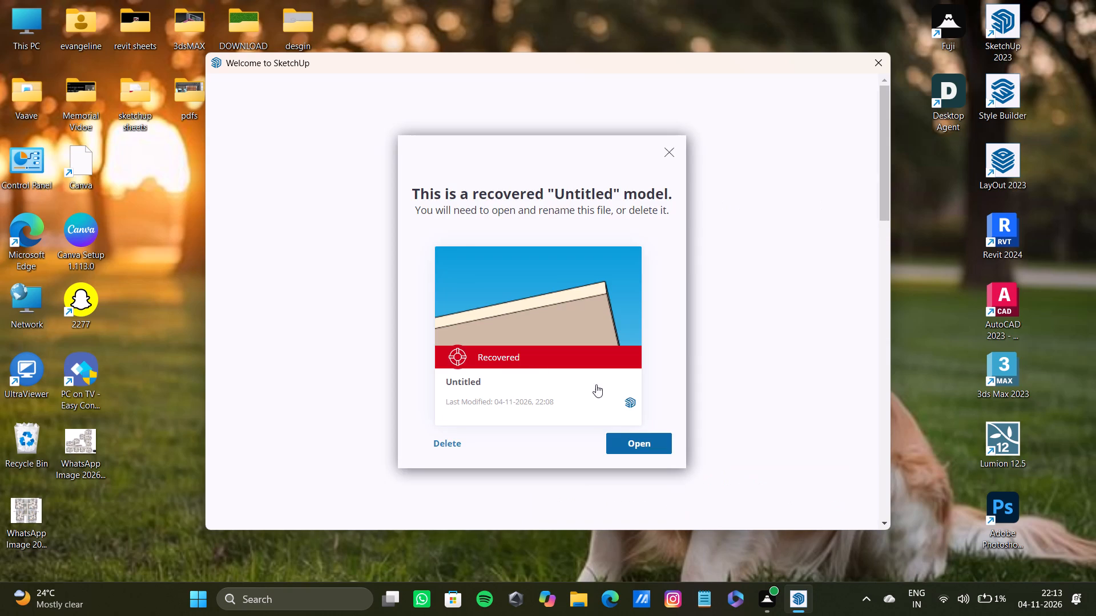
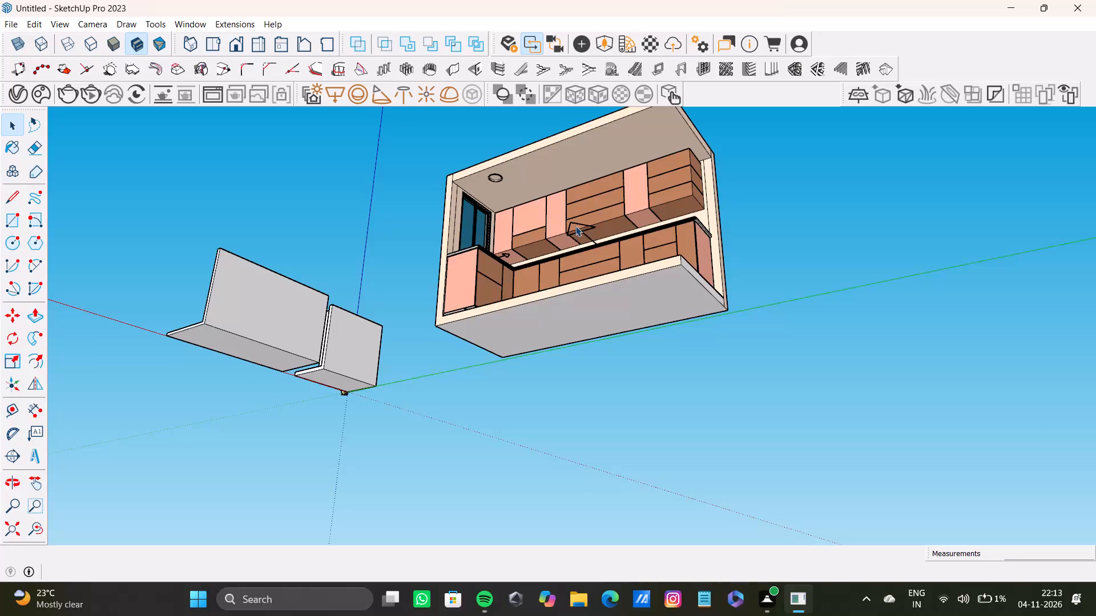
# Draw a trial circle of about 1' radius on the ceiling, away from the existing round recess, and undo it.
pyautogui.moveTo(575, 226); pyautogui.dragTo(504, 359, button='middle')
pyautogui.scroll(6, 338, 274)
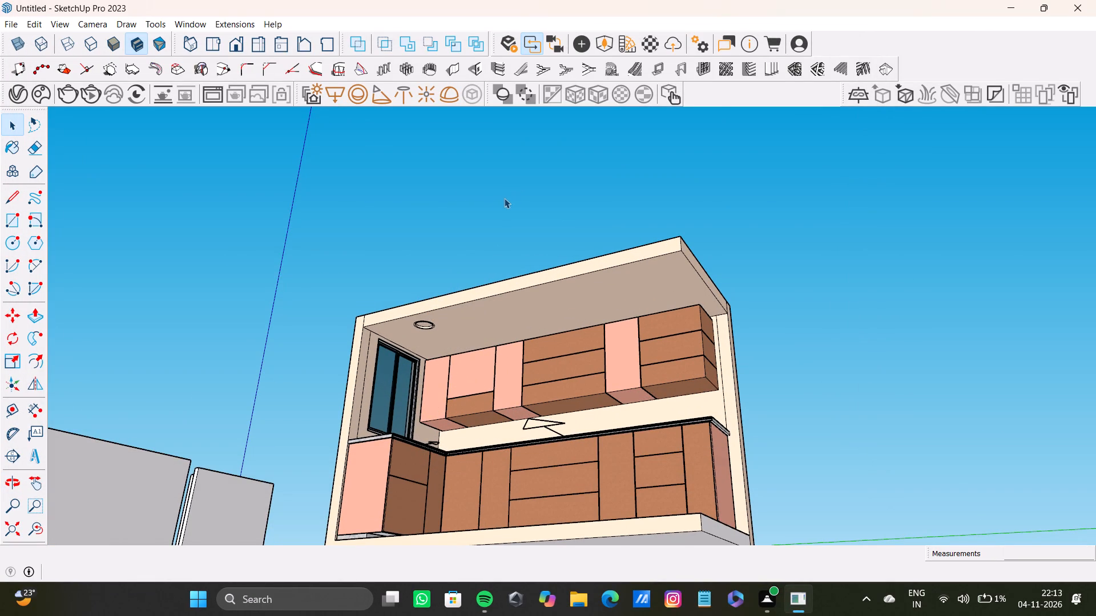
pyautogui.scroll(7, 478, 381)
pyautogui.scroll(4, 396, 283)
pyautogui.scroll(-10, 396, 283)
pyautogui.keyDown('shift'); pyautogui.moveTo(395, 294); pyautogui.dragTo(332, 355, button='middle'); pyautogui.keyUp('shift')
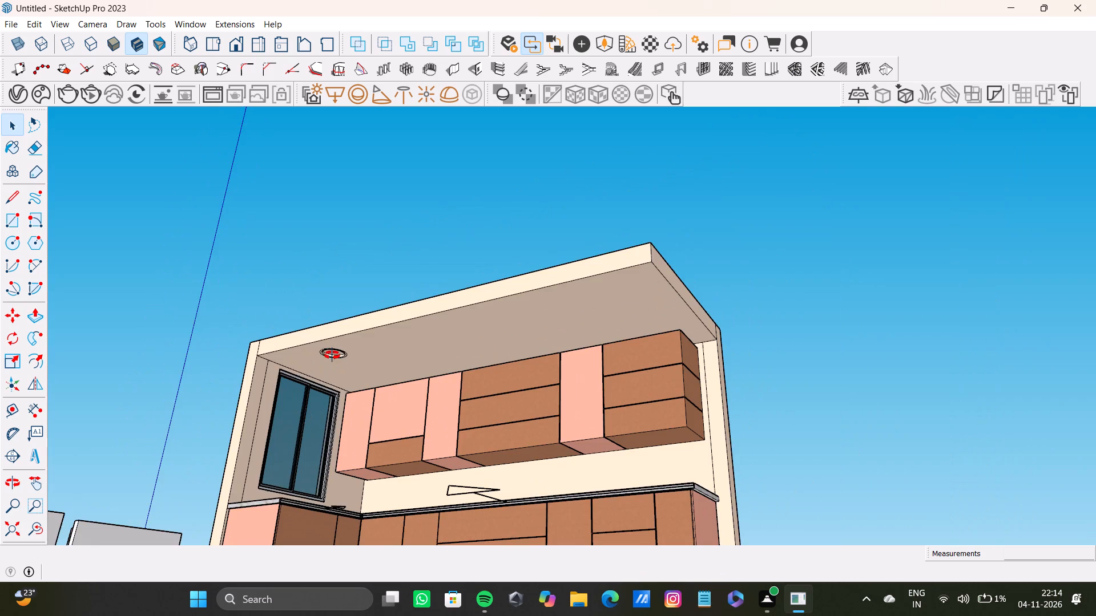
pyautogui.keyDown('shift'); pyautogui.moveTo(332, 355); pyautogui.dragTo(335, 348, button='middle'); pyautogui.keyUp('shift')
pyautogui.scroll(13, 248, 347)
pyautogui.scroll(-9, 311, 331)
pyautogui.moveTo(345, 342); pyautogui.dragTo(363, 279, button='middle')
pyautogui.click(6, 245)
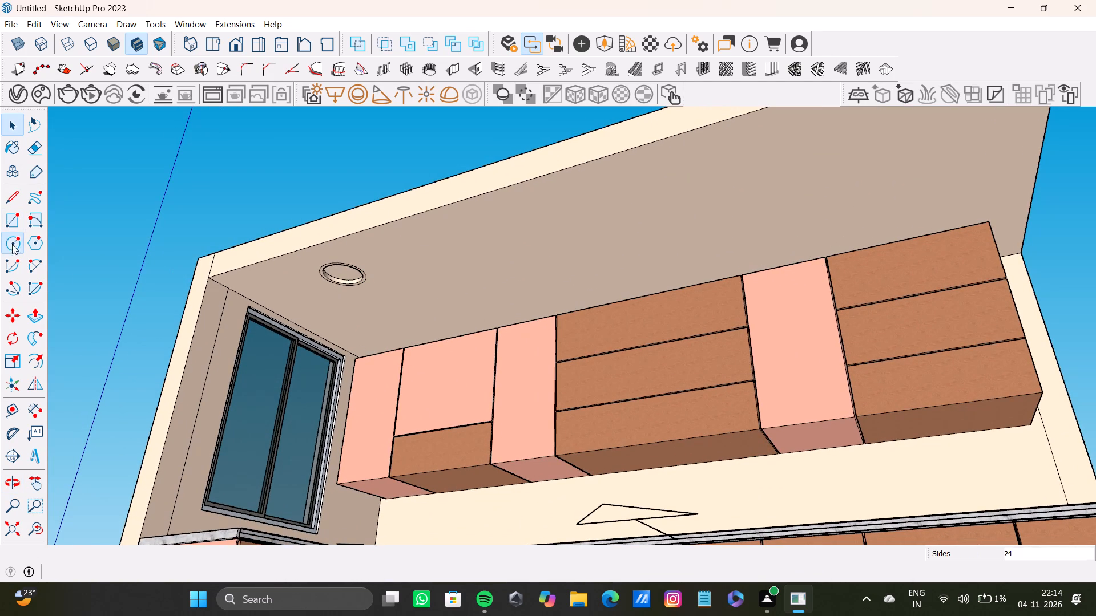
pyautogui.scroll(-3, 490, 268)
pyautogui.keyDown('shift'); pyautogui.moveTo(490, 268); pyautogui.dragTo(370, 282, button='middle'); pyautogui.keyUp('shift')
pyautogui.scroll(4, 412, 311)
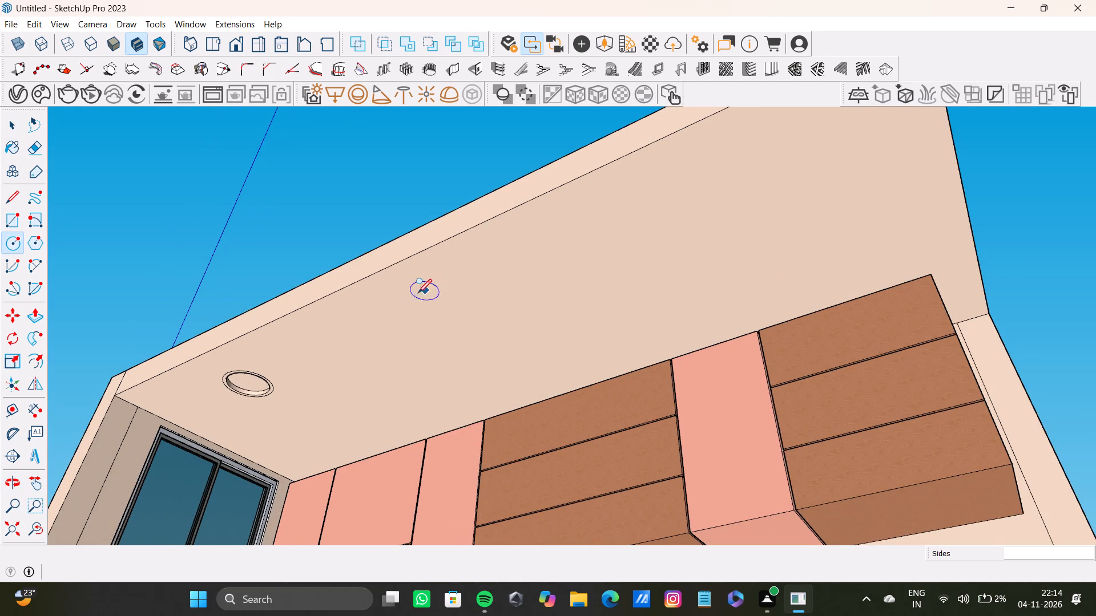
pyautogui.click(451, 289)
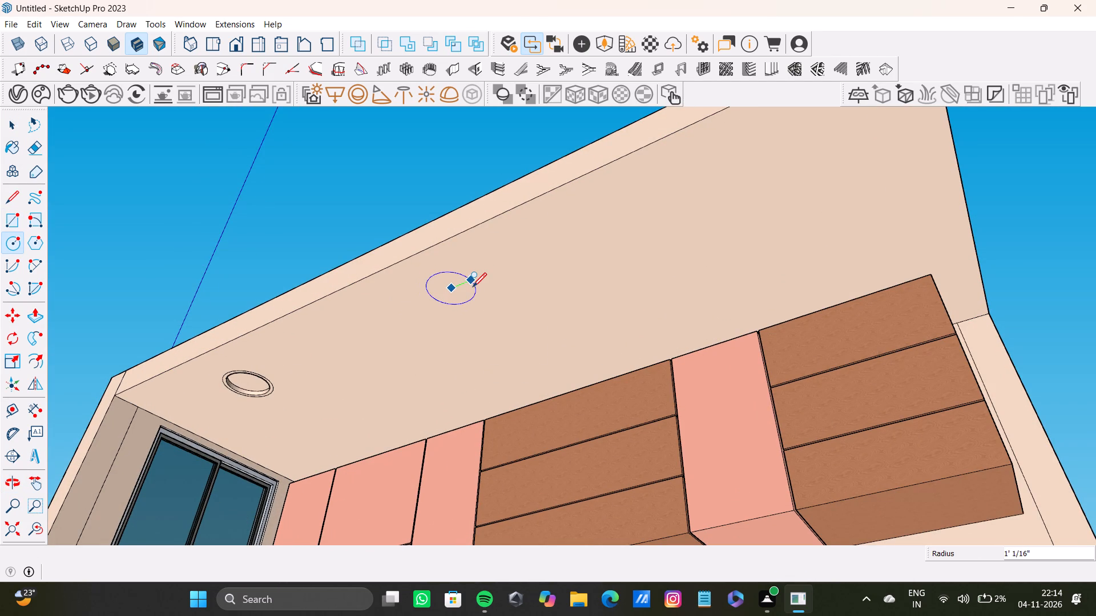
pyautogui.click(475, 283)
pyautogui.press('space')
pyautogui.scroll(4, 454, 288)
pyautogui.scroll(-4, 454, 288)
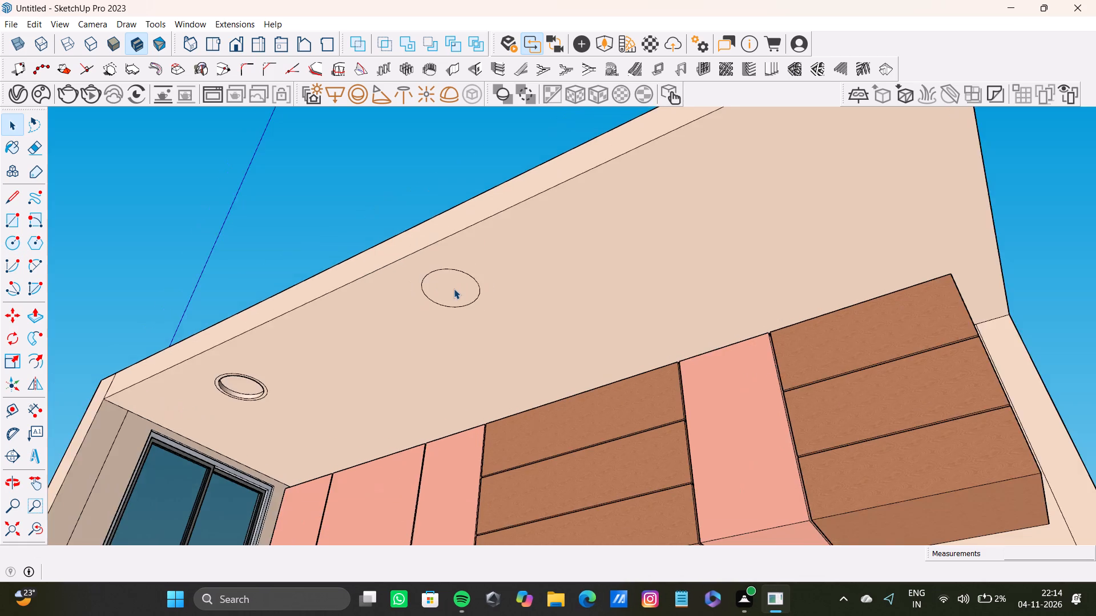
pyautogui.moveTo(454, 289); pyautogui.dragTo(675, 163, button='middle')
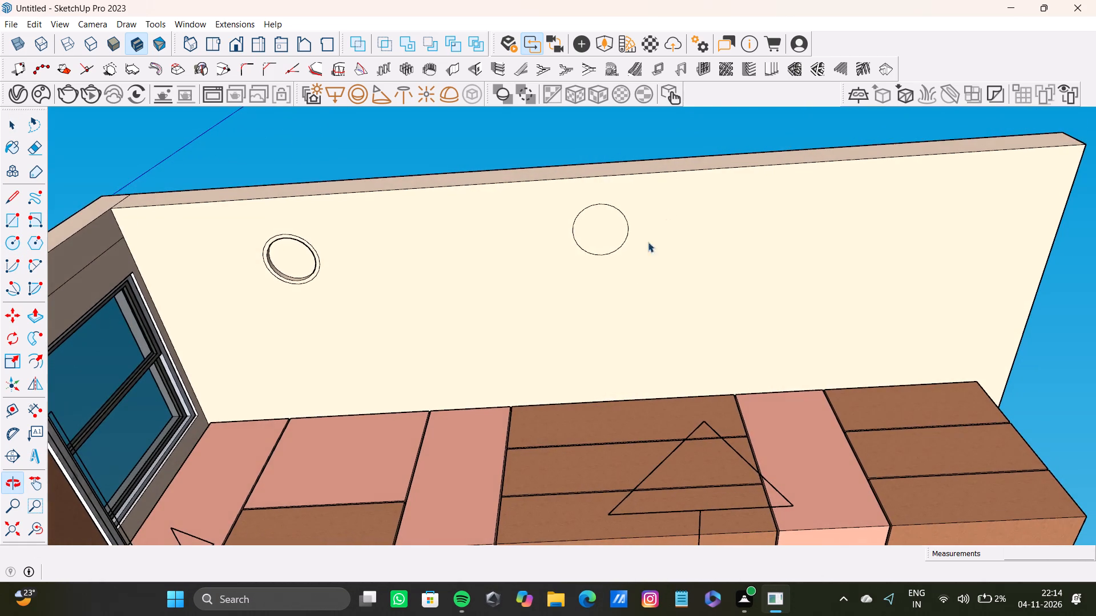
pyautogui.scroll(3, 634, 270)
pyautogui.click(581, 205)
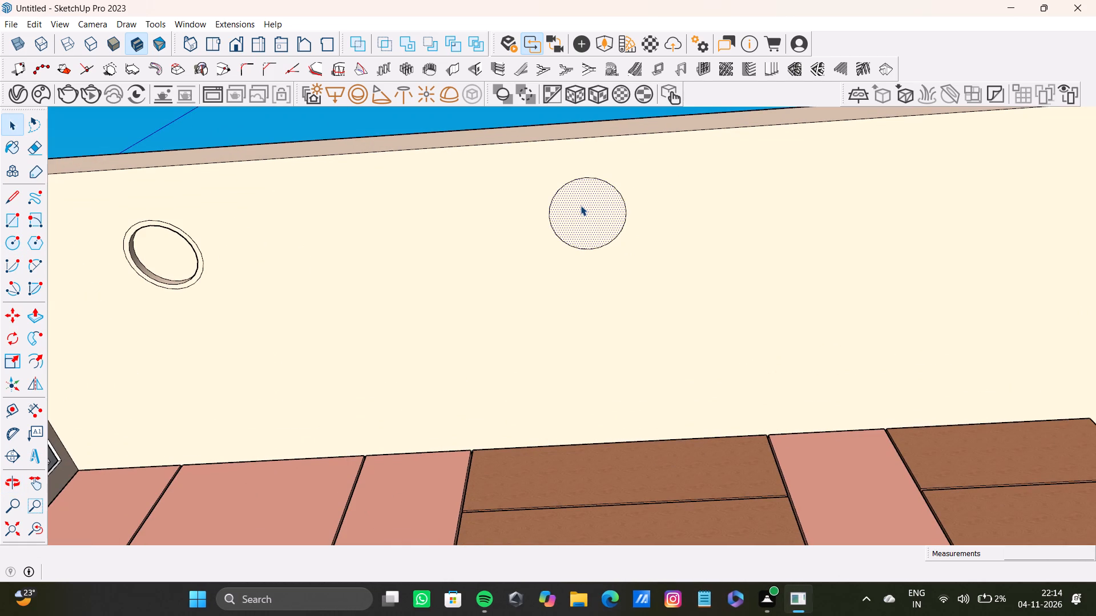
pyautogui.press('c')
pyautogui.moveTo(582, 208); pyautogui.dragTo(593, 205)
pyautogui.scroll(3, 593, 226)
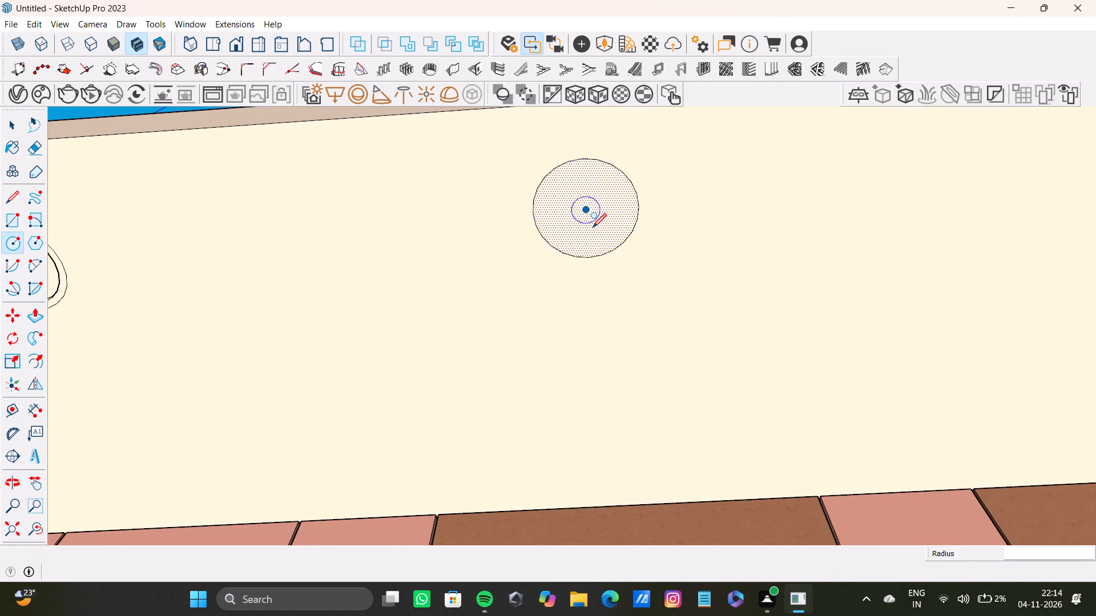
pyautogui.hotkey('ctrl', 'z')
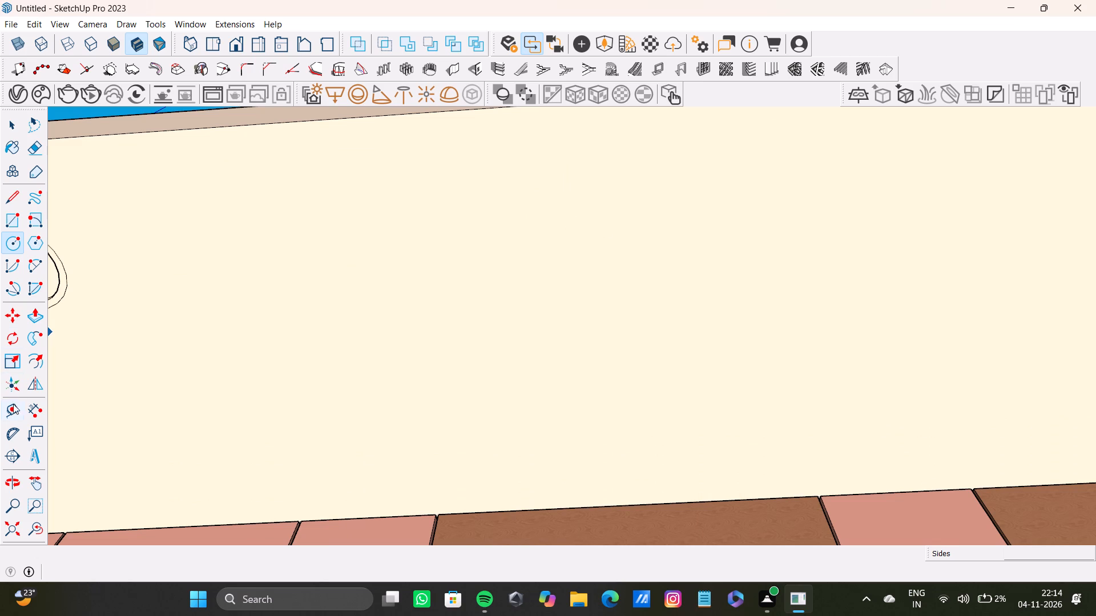
# Draw a circle of about 1' 1 5/8" radius at mid-ceiling, with a slightly smaller concentric circle inside it.
pyautogui.click(15, 244)
pyautogui.click(634, 208)
pyautogui.click(621, 159)
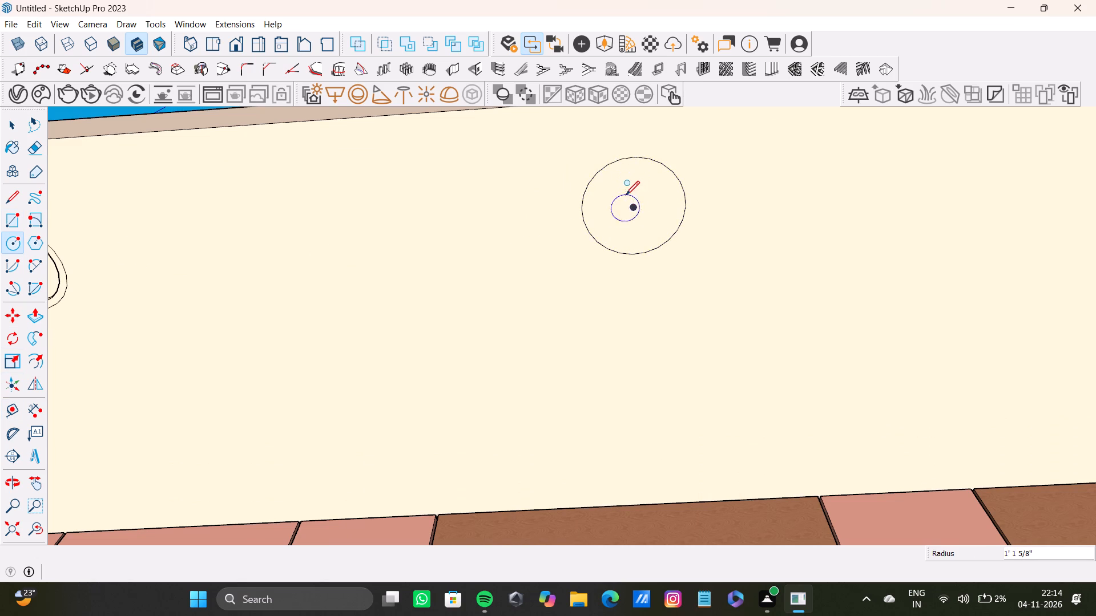
pyautogui.click(632, 205)
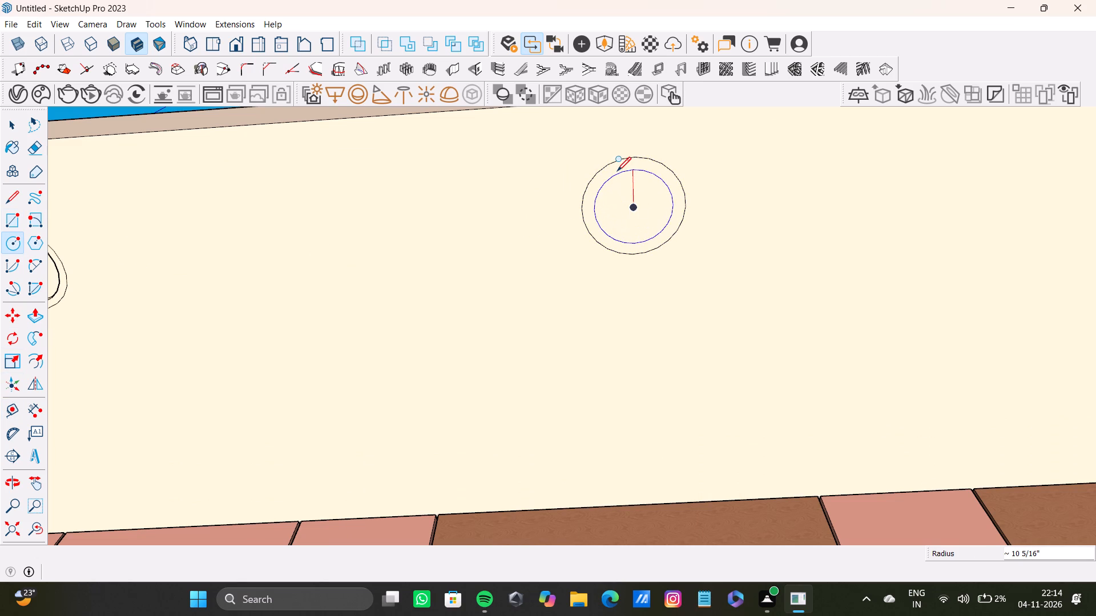
pyautogui.click(615, 169)
# Push/Pull the inner mid-ceiling circle up into the ceiling to form a shallow round light recess.
pyautogui.press('space')
pyautogui.click(629, 192)
pyautogui.moveTo(630, 193); pyautogui.dragTo(562, 237, button='middle')
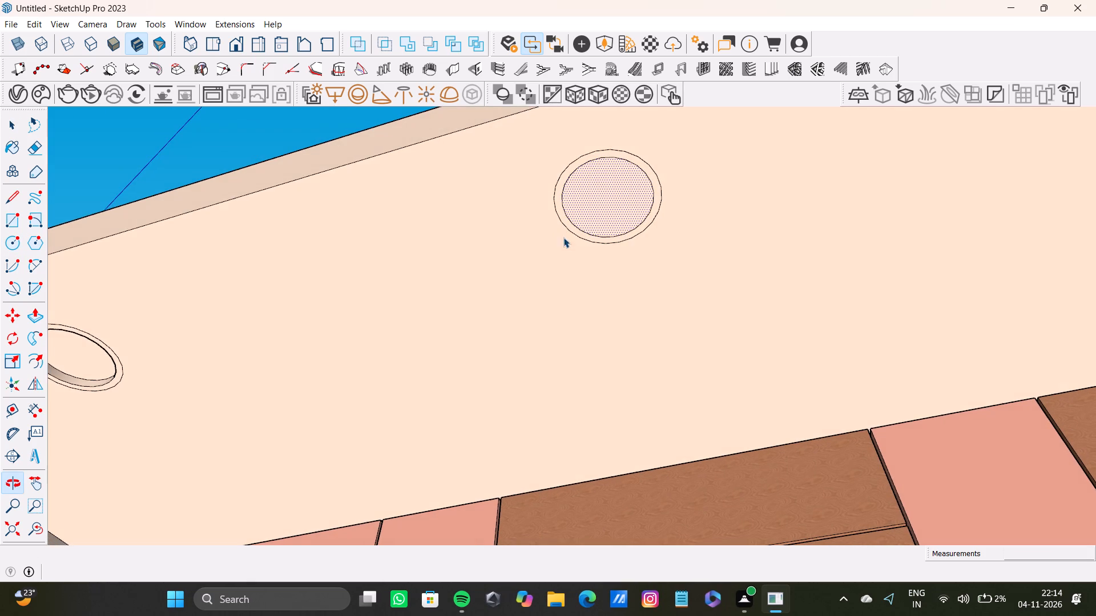
pyautogui.press('p')
pyautogui.scroll(2, 598, 196)
pyautogui.middleClick(599, 196)
pyautogui.click(599, 196)
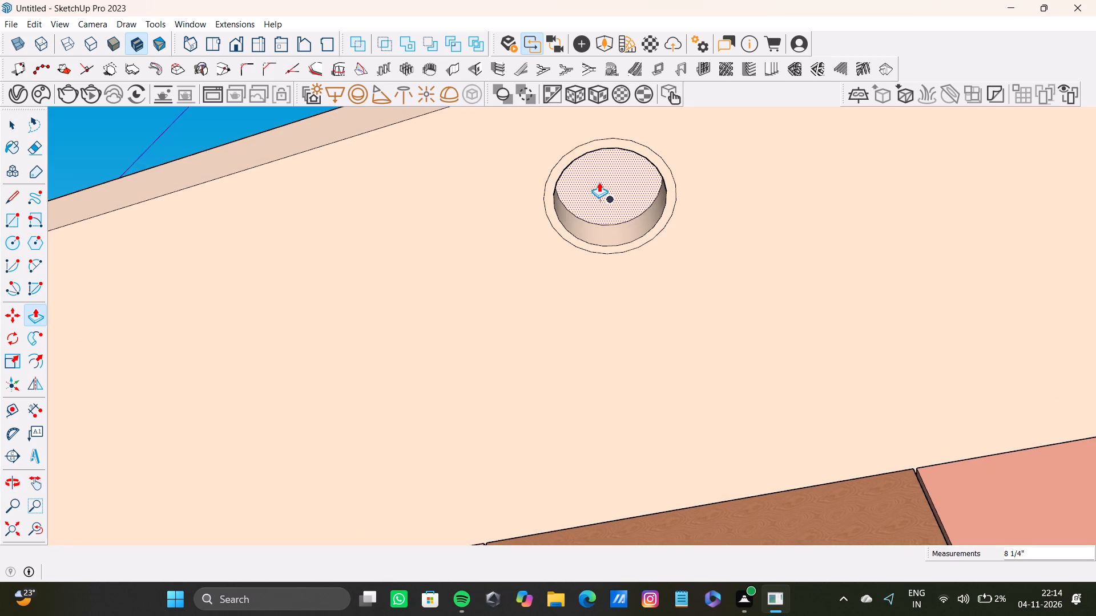
pyautogui.scroll(-14, 598, 192)
pyautogui.keyDown('shift'); pyautogui.moveTo(498, 285); pyautogui.dragTo(349, 368, button='middle'); pyautogui.keyUp('shift')
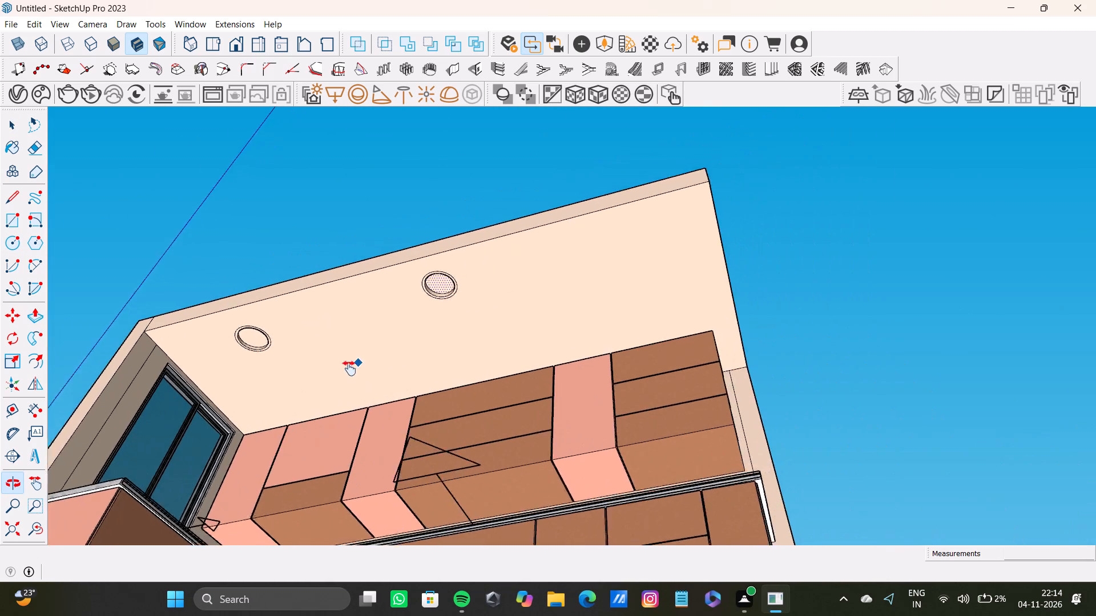
pyautogui.keyDown('shift'); pyautogui.moveTo(349, 368); pyautogui.dragTo(377, 364, button='middle'); pyautogui.keyUp('shift')
pyautogui.scroll(13, 467, 239)
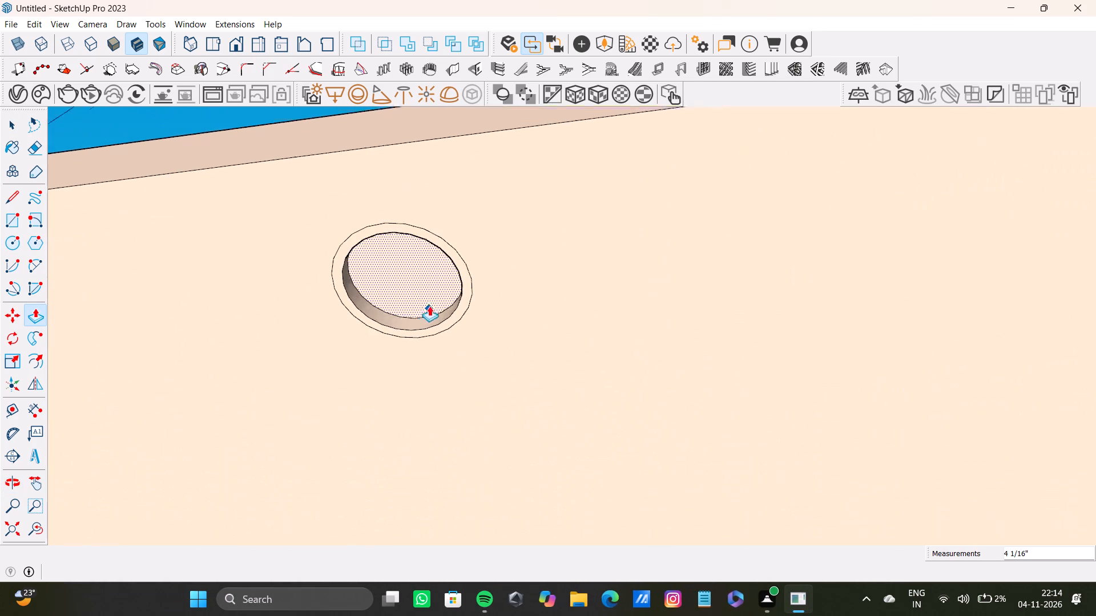
pyautogui.scroll(1, 429, 306)
pyautogui.moveTo(400, 260); pyautogui.dragTo(401, 266)
pyautogui.scroll(-9, 401, 266)
pyautogui.keyDown('shift'); pyautogui.moveTo(414, 263); pyautogui.dragTo(431, 319, button='middle'); pyautogui.keyUp('shift')
pyautogui.scroll(-1, 431, 319)
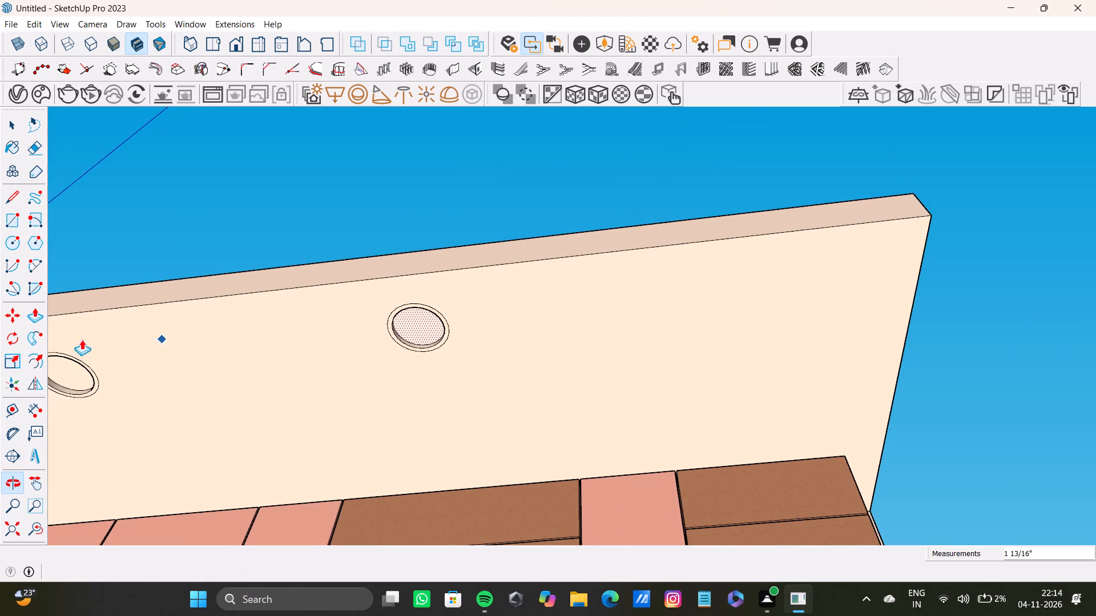
# Draw concentric circles of about 1' 2 1/2" and 1' 1/16" radius on the ceiling near the end farthest from the window.
pyautogui.click(10, 245)
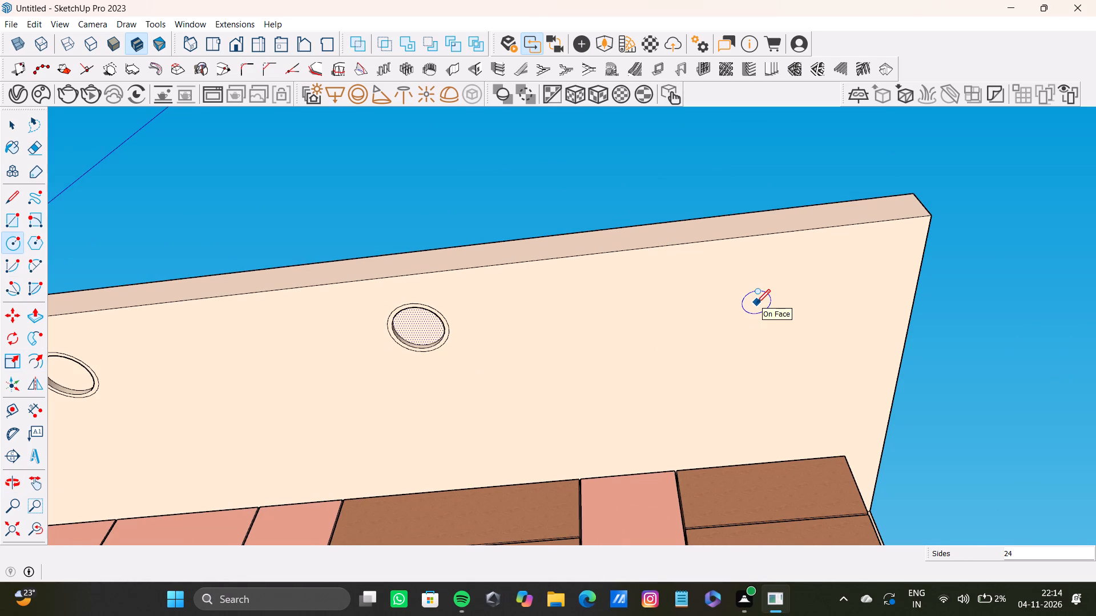
pyautogui.scroll(3, 749, 298)
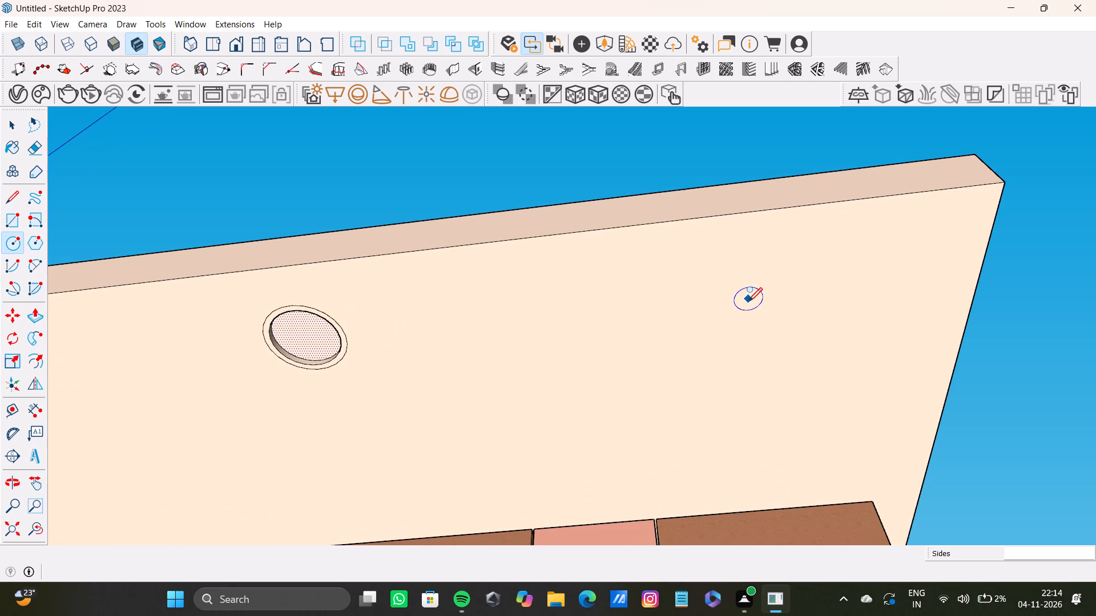
pyautogui.click(737, 296)
pyautogui.click(727, 260)
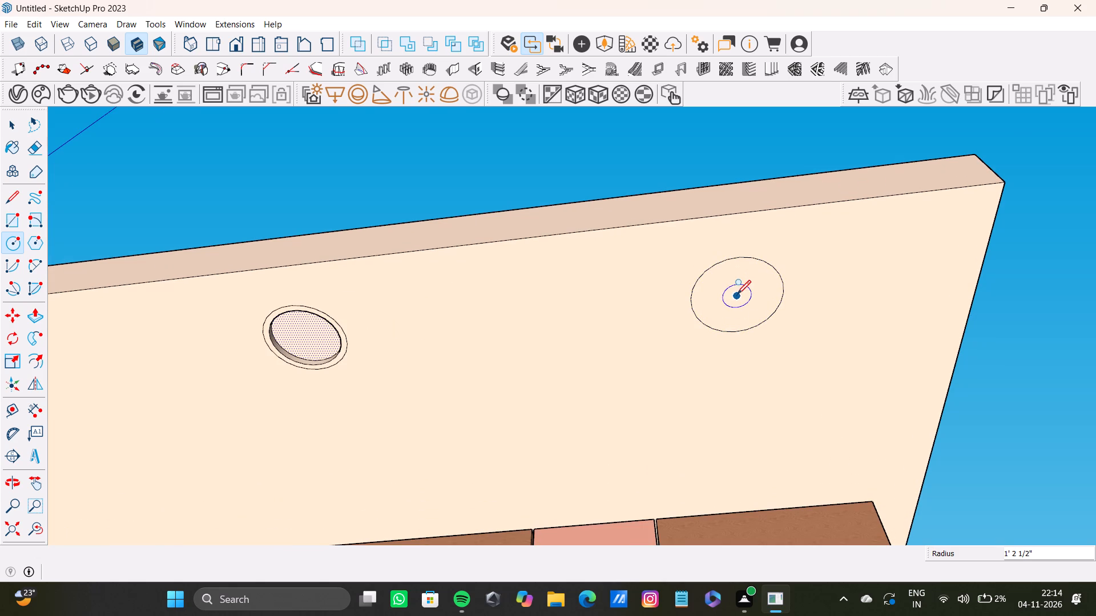
pyautogui.click(739, 295)
pyautogui.scroll(1, 723, 265)
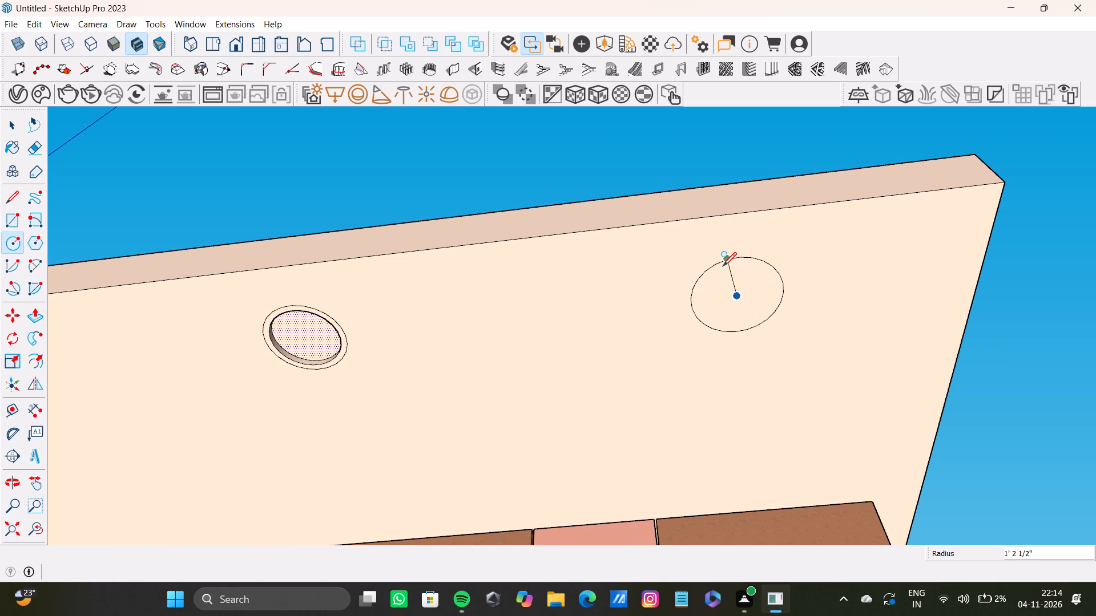
pyautogui.click(730, 264)
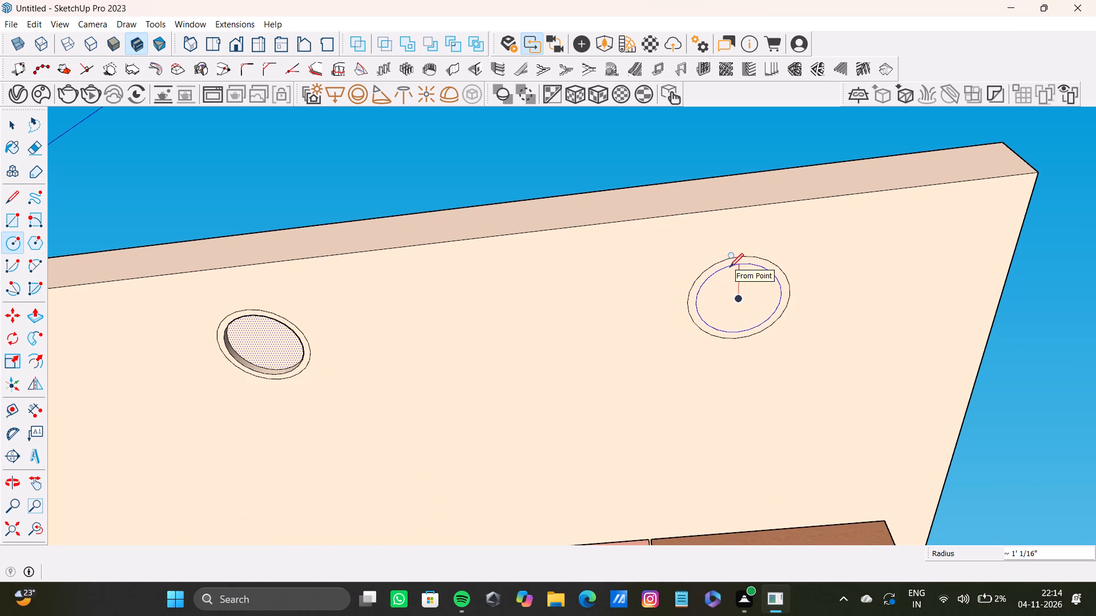
# Push/Pull the inner circle at the ceiling's far end about 2 15/16" to form the third light recess.
pyautogui.press('space')
pyautogui.click(730, 287)
pyautogui.press('p')
pyautogui.click(730, 292)
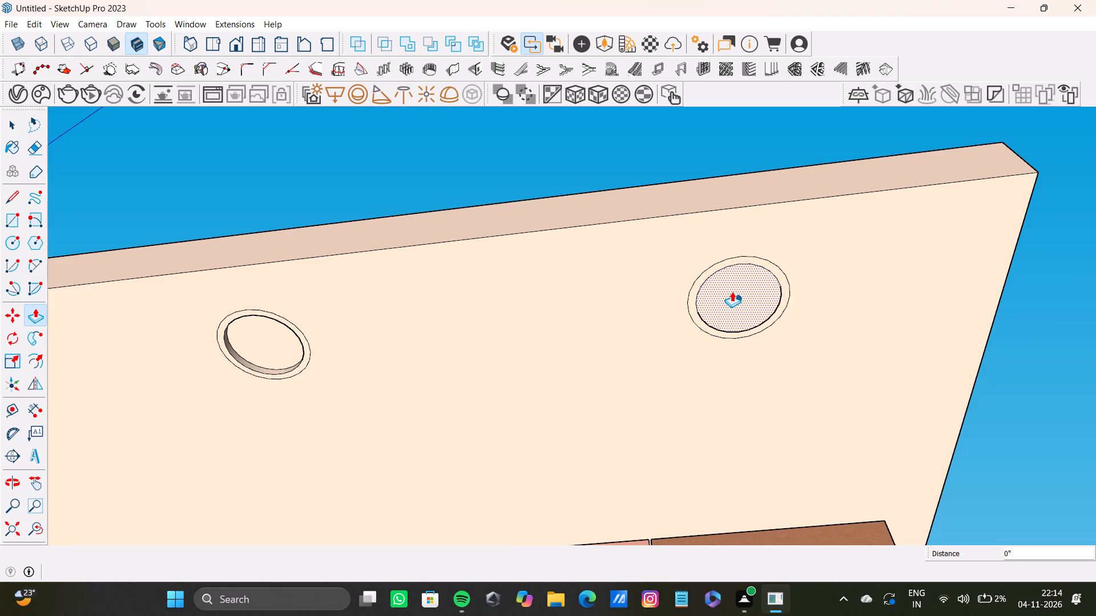
pyautogui.moveTo(732, 291); pyautogui.dragTo(730, 286)
pyautogui.scroll(-13, 730, 286)
pyautogui.moveTo(735, 315); pyautogui.dragTo(731, 325, button='middle')
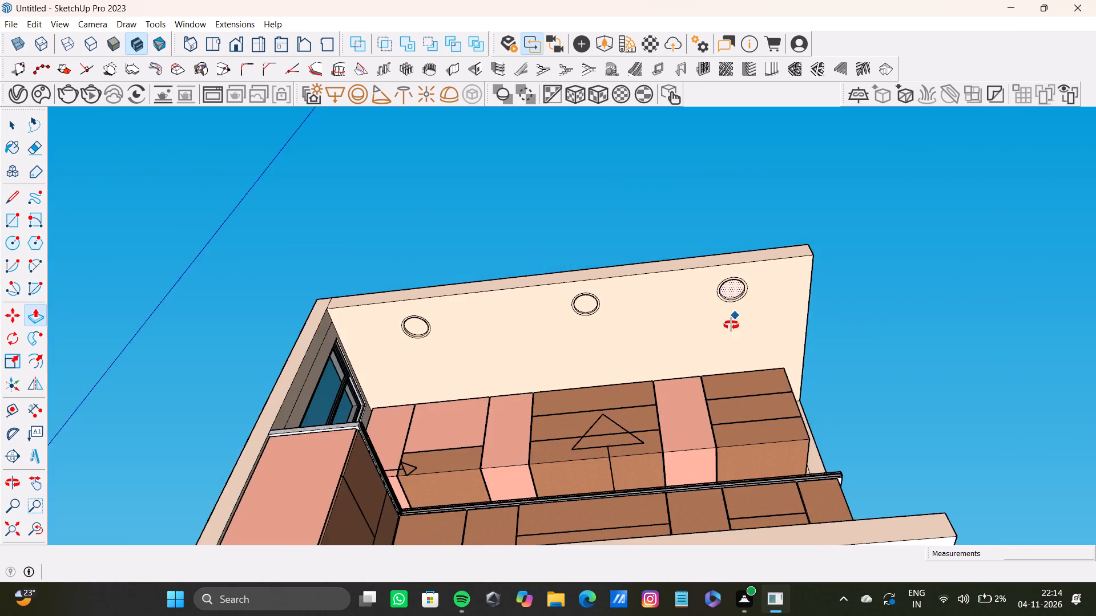
pyautogui.moveTo(731, 325); pyautogui.dragTo(671, 368, button='middle')
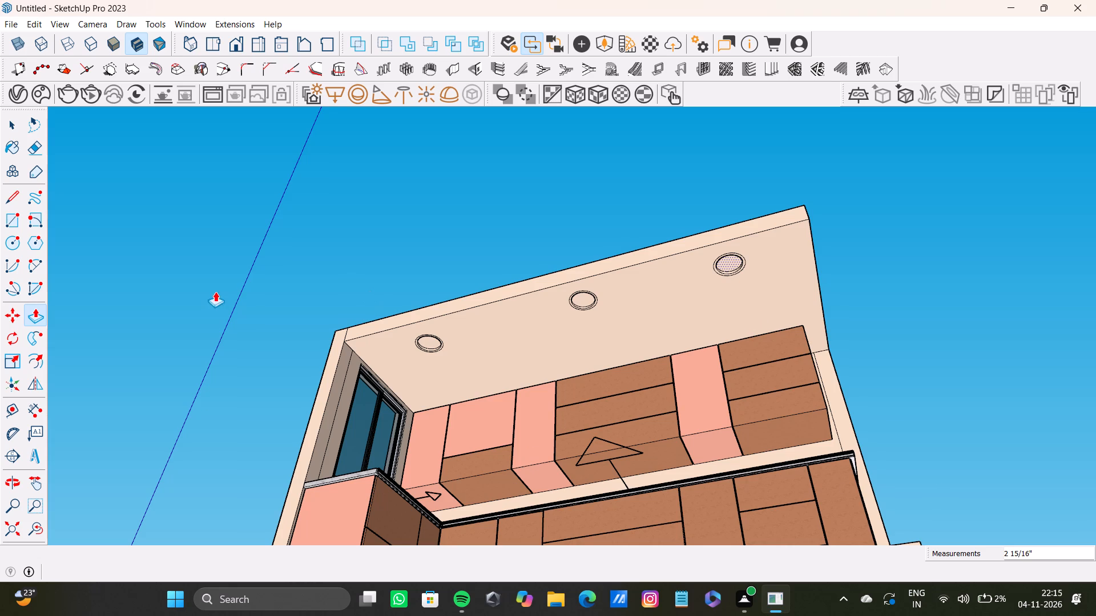
# Place a V-Ray spot light in the round ceiling recess nearest the window.
pyautogui.click(380, 100)
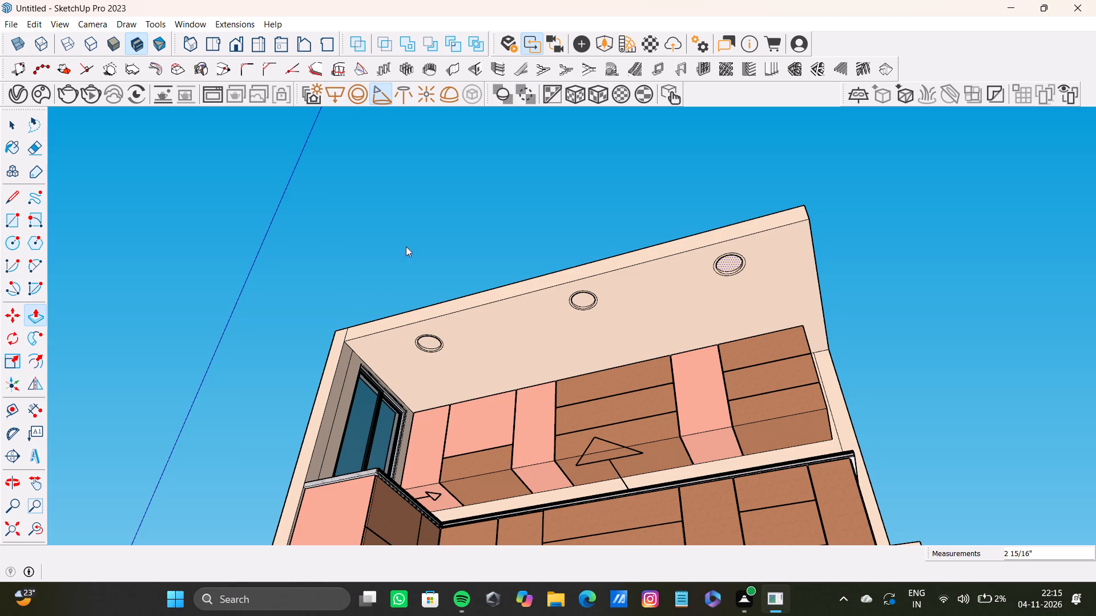
pyautogui.scroll(16, 434, 349)
pyautogui.moveTo(525, 329); pyautogui.dragTo(402, 331, button='middle')
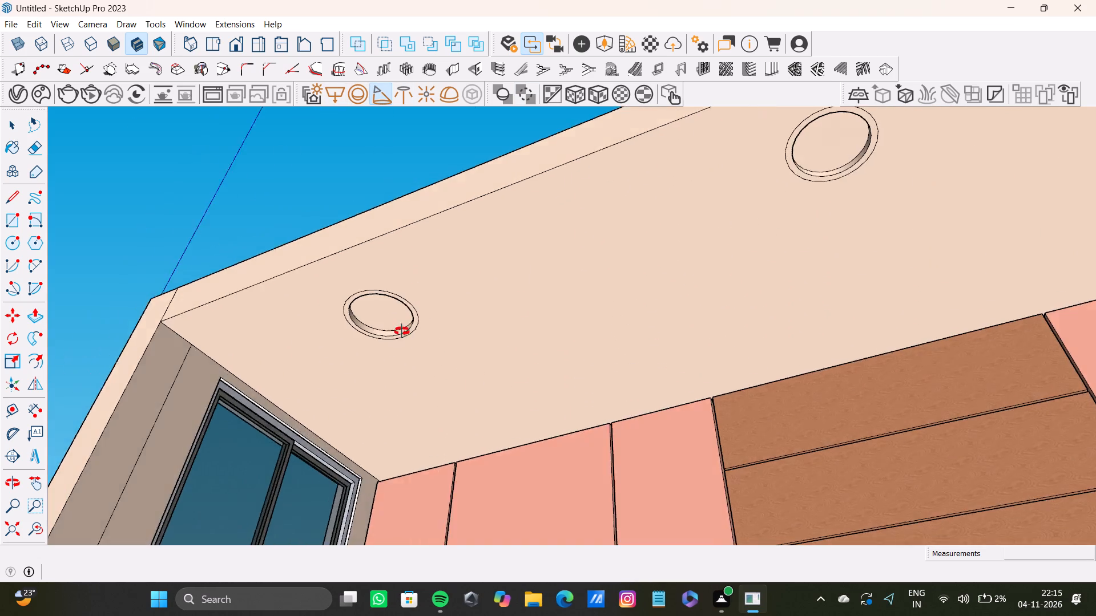
pyautogui.moveTo(402, 331); pyautogui.dragTo(349, 332, button='middle')
pyautogui.scroll(6, 442, 411)
pyautogui.click(429, 352)
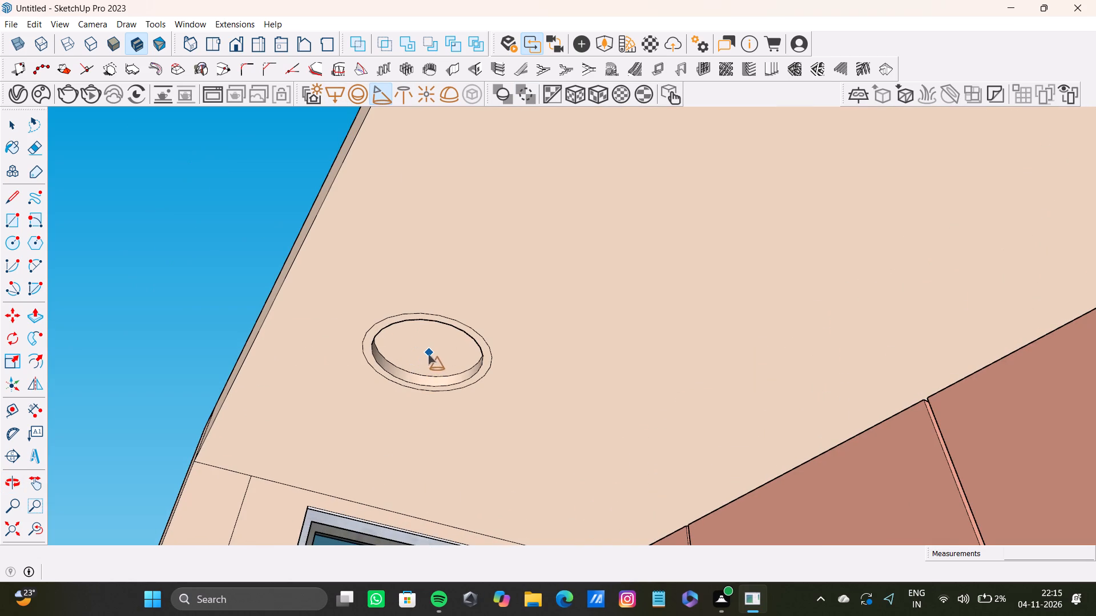
pyautogui.click(368, 89)
pyautogui.scroll(3, 416, 391)
pyautogui.click(376, 86)
pyautogui.scroll(-9, 392, 330)
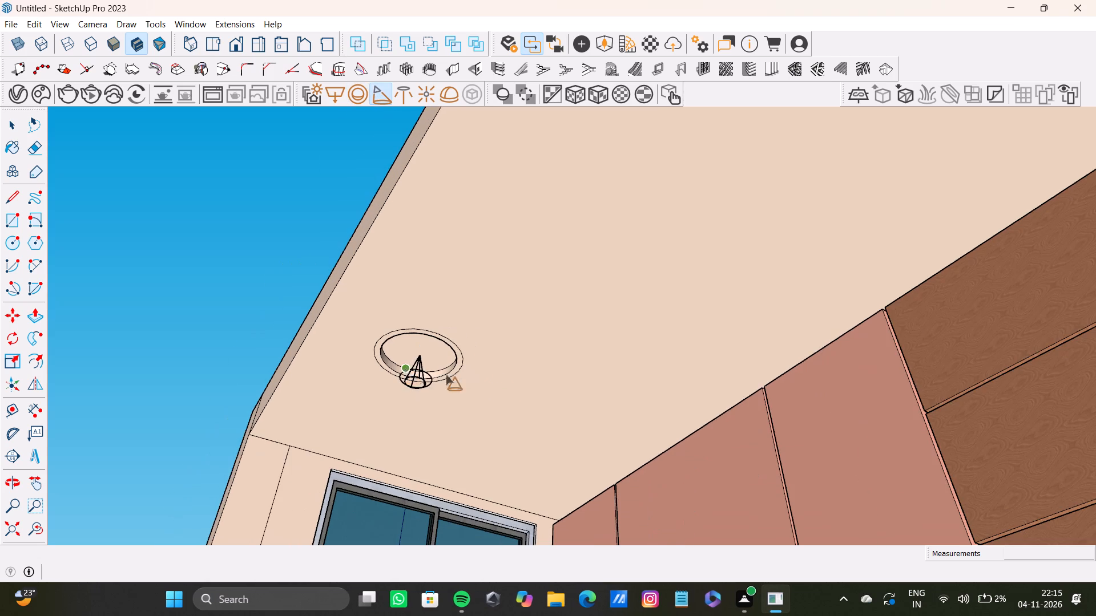
pyautogui.moveTo(425, 390); pyautogui.dragTo(615, 442, button='middle')
pyautogui.press('space')
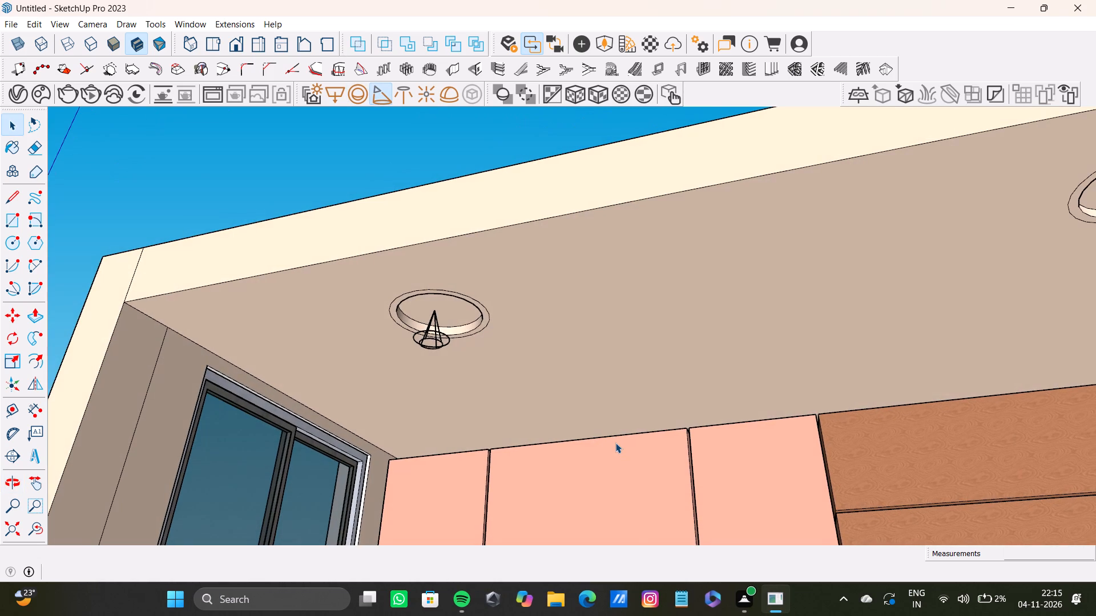
# Move the spot light at the window-side recess straight down about 4 3/16".
pyautogui.scroll(12, 483, 342)
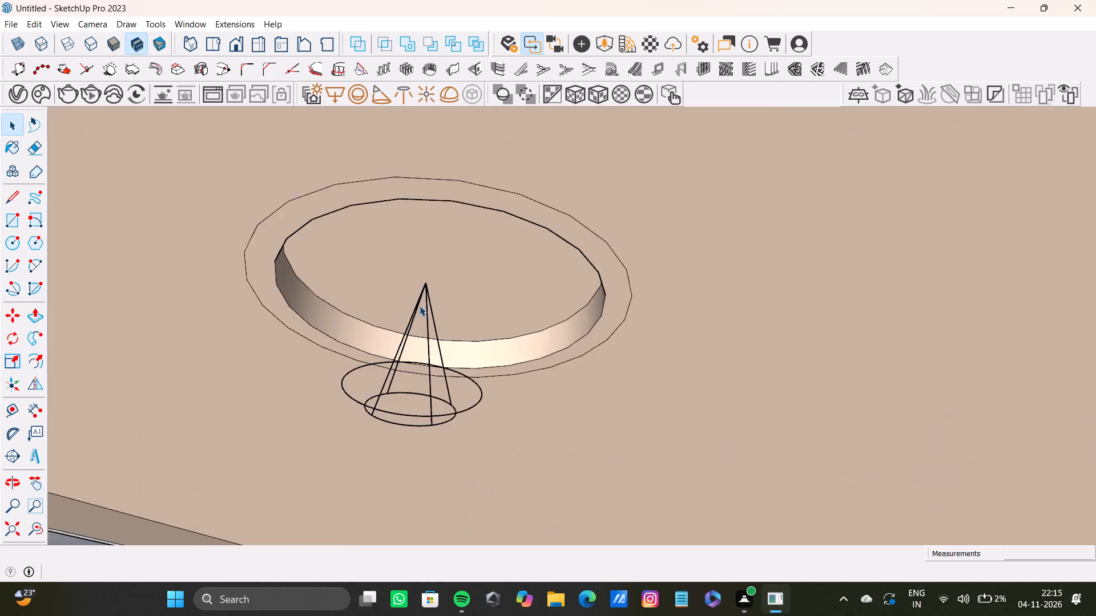
pyautogui.scroll(7, 420, 306)
pyautogui.click(414, 312)
pyautogui.scroll(-14, 437, 312)
pyautogui.moveTo(438, 311); pyautogui.dragTo(377, 334, button='middle')
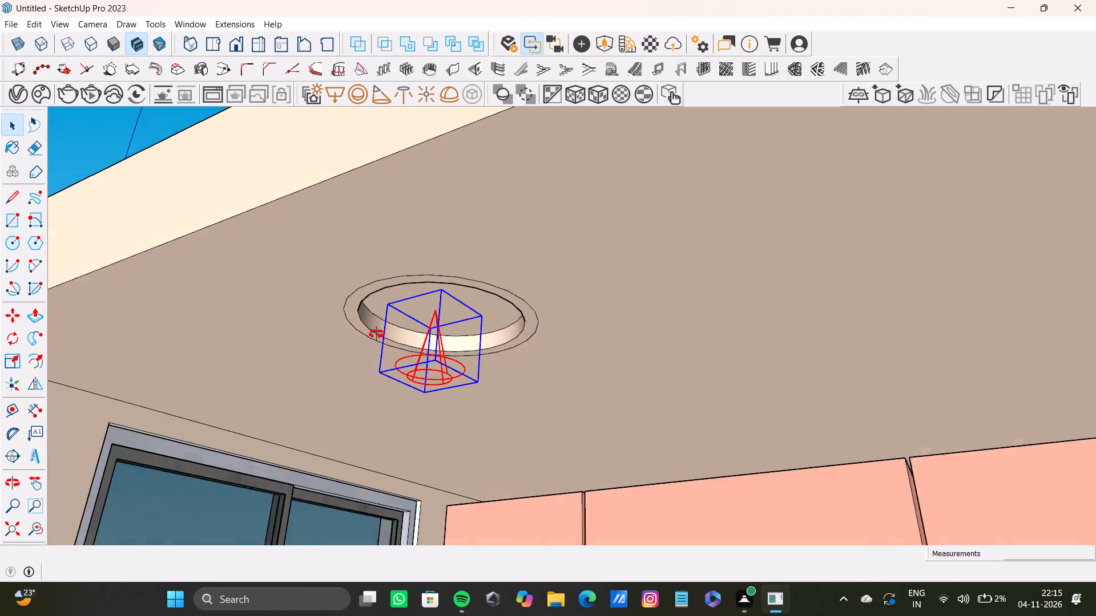
pyautogui.moveTo(377, 334); pyautogui.dragTo(363, 341, button='middle')
pyautogui.press('m')
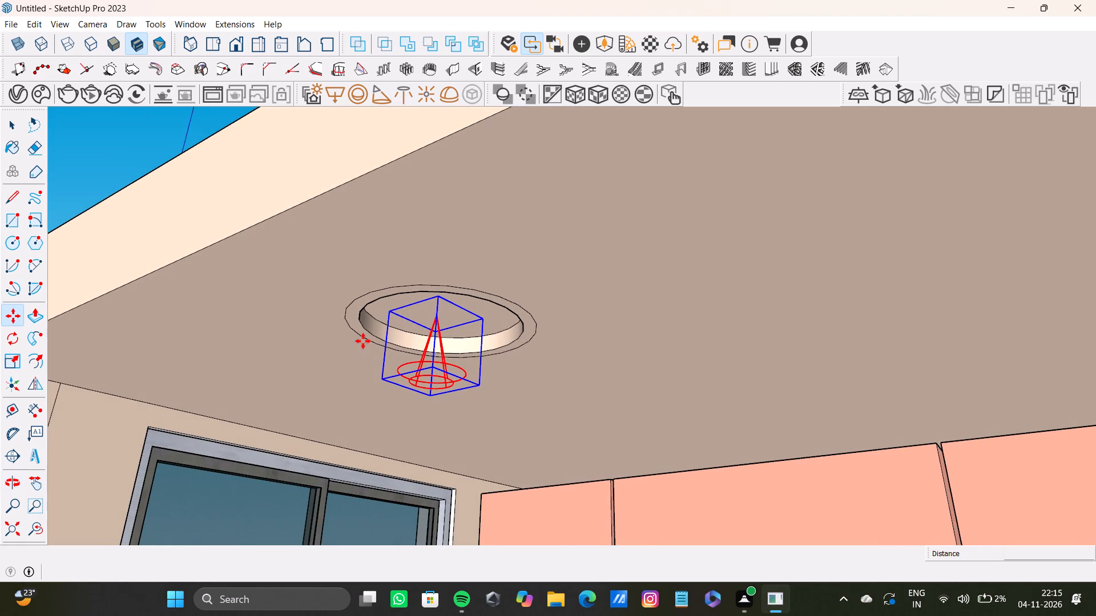
pyautogui.scroll(11, 453, 322)
pyautogui.click(428, 313)
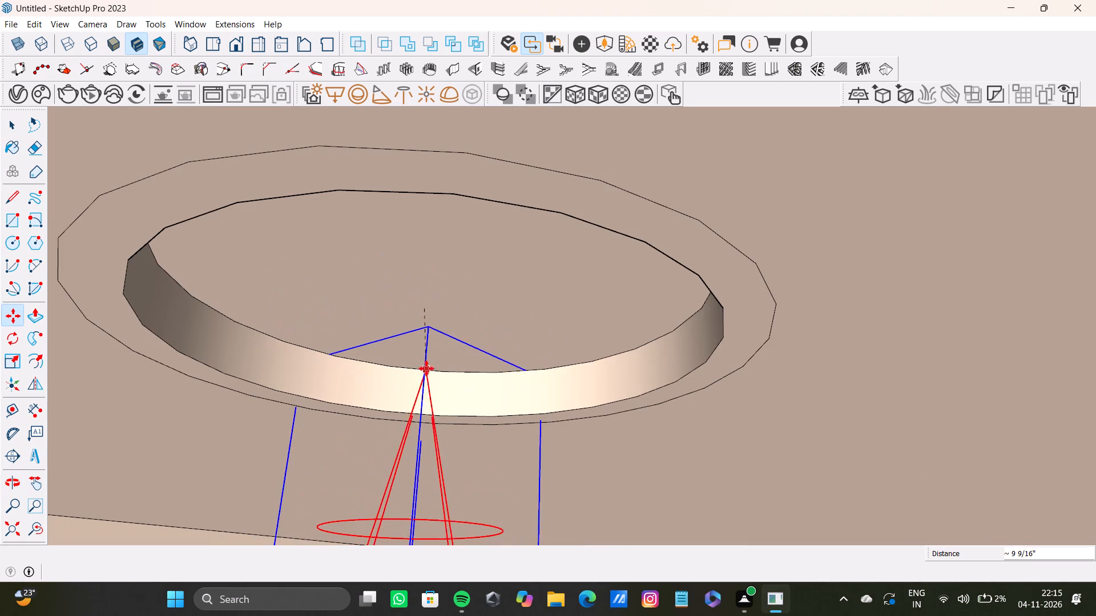
pyautogui.click(419, 391)
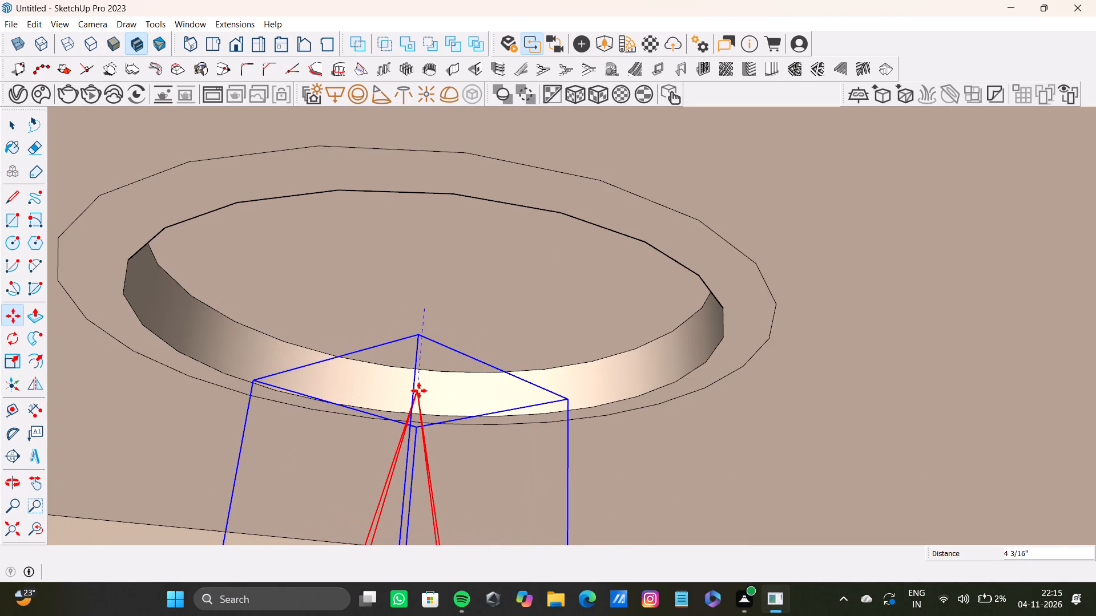
# Scale the window-side spot light up uniformly by a factor of about 1.29.
pyautogui.scroll(-20, 419, 391)
pyautogui.scroll(-10, 419, 391)
pyautogui.moveTo(419, 391); pyautogui.dragTo(466, 394, button='middle')
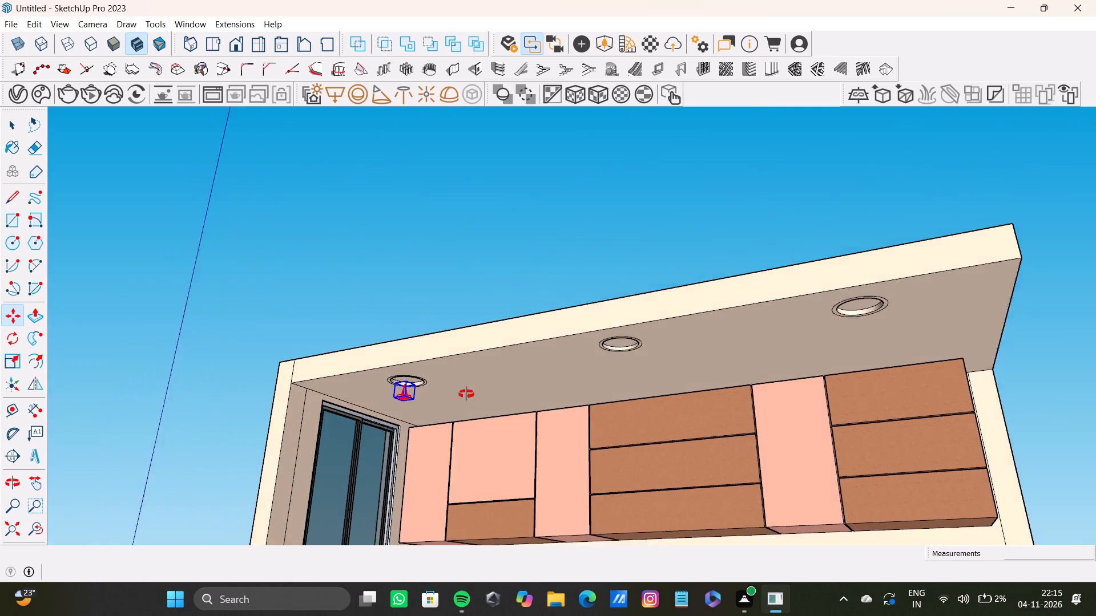
pyautogui.moveTo(466, 394); pyautogui.dragTo(501, 403, button='middle')
pyautogui.scroll(3, 445, 404)
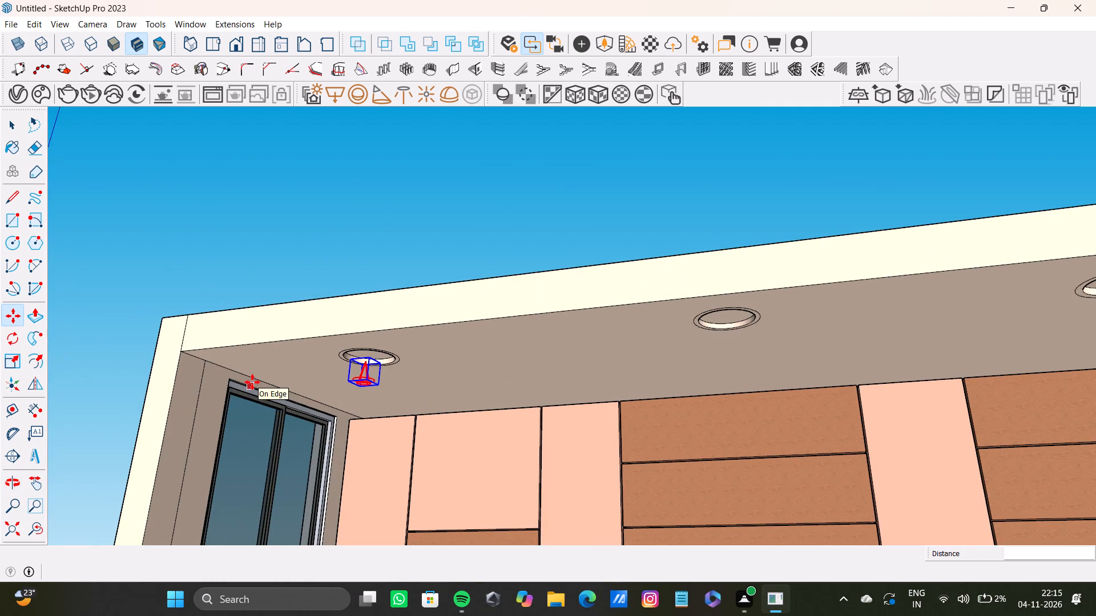
pyautogui.press('s')
pyautogui.scroll(8, 285, 394)
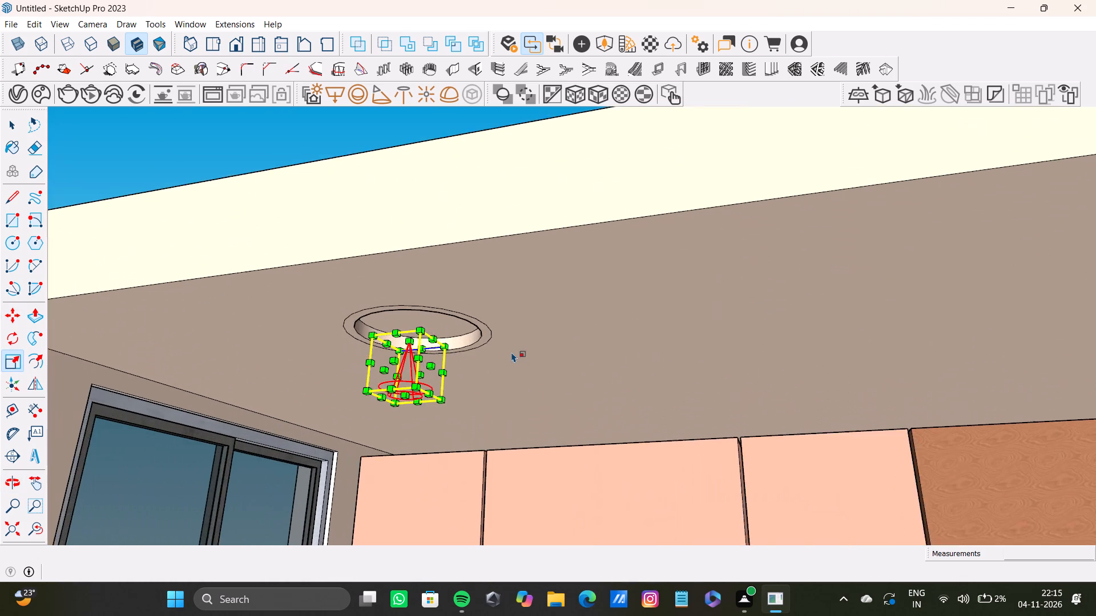
pyautogui.scroll(1, 511, 352)
pyautogui.moveTo(437, 345); pyautogui.dragTo(444, 329)
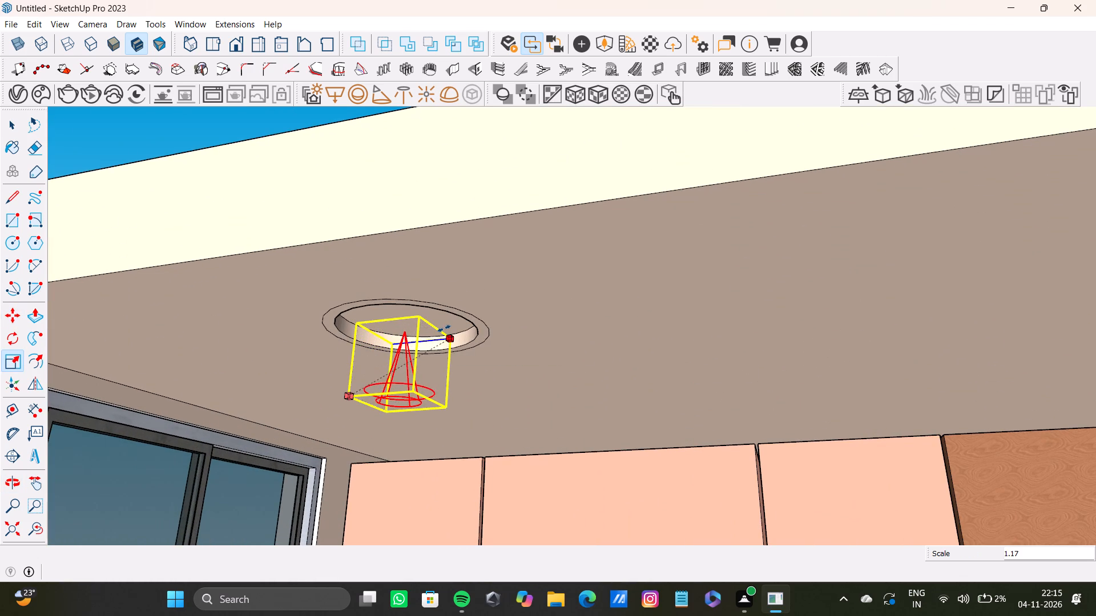
pyautogui.moveTo(444, 329); pyautogui.dragTo(457, 330)
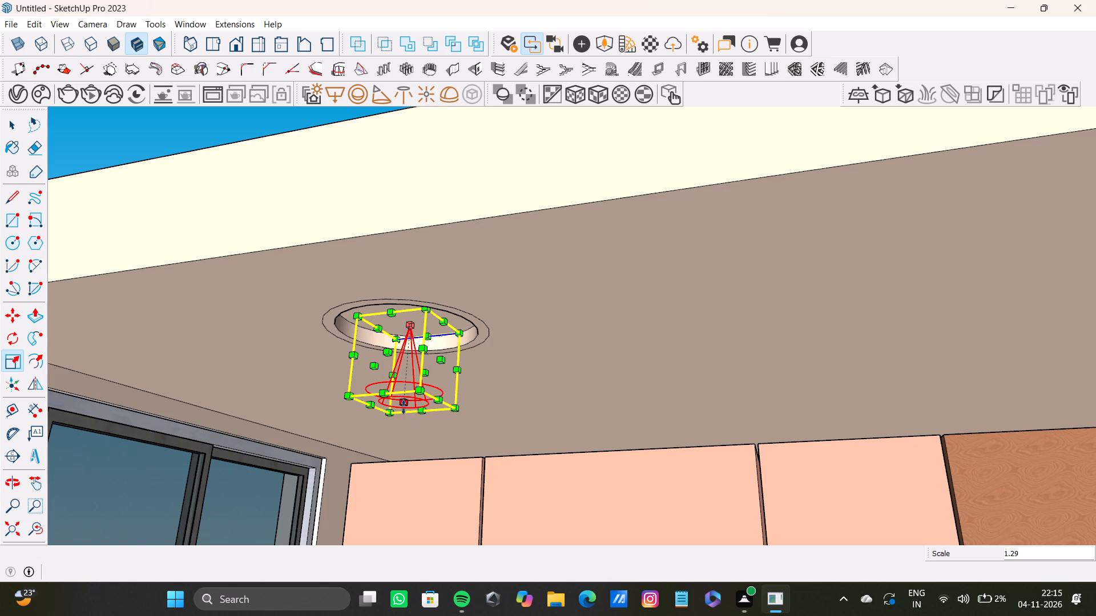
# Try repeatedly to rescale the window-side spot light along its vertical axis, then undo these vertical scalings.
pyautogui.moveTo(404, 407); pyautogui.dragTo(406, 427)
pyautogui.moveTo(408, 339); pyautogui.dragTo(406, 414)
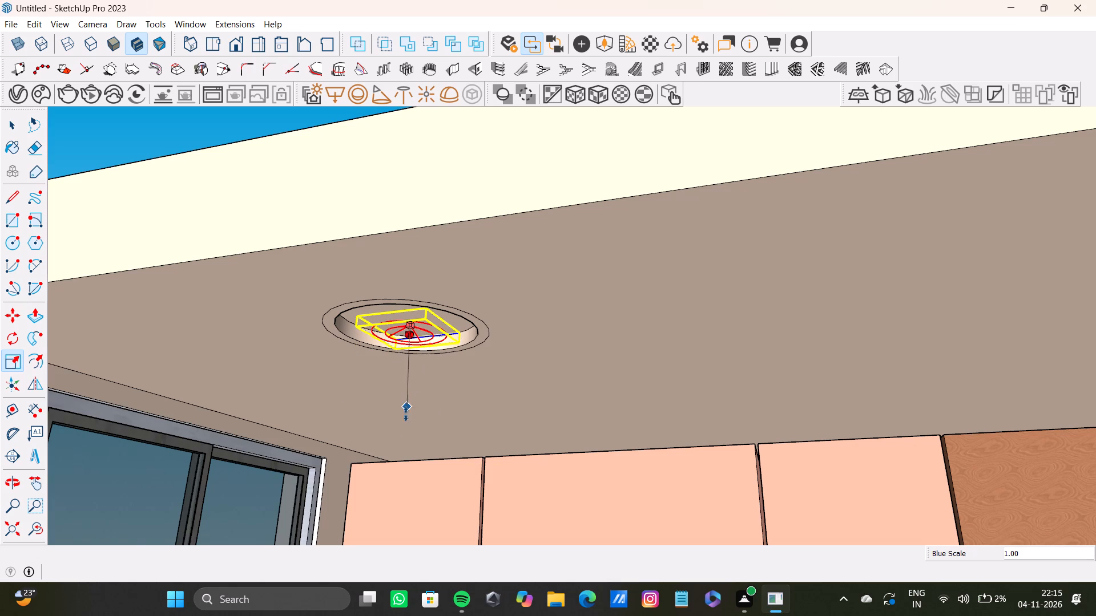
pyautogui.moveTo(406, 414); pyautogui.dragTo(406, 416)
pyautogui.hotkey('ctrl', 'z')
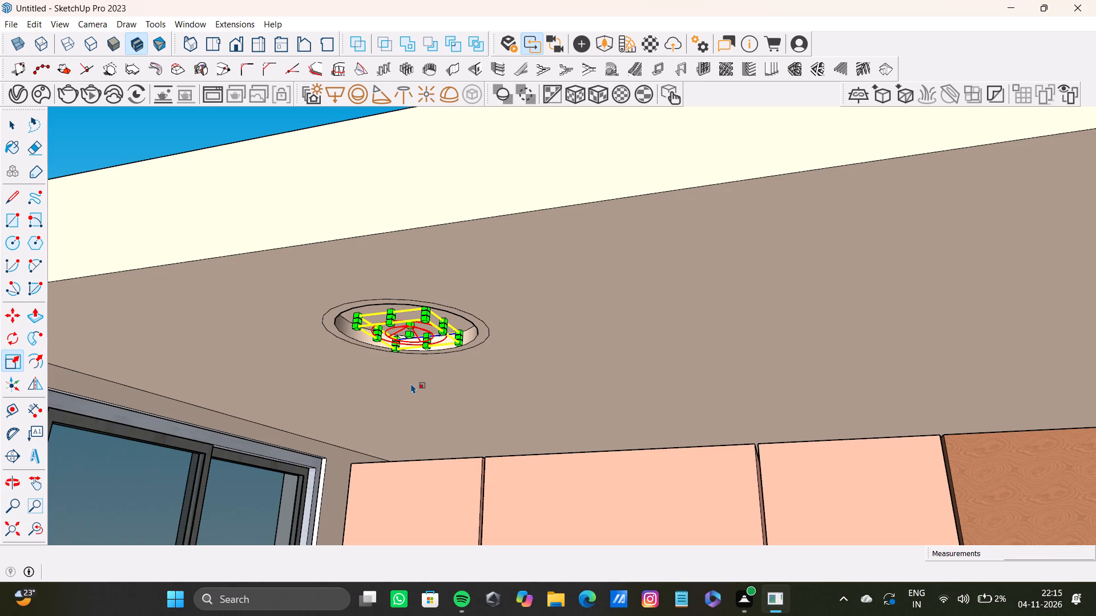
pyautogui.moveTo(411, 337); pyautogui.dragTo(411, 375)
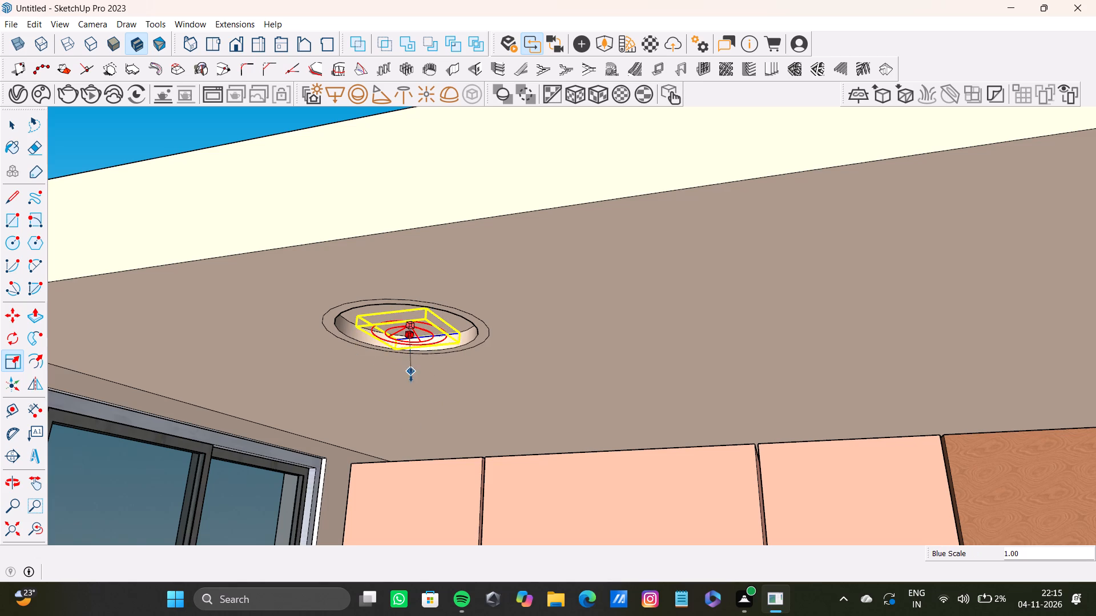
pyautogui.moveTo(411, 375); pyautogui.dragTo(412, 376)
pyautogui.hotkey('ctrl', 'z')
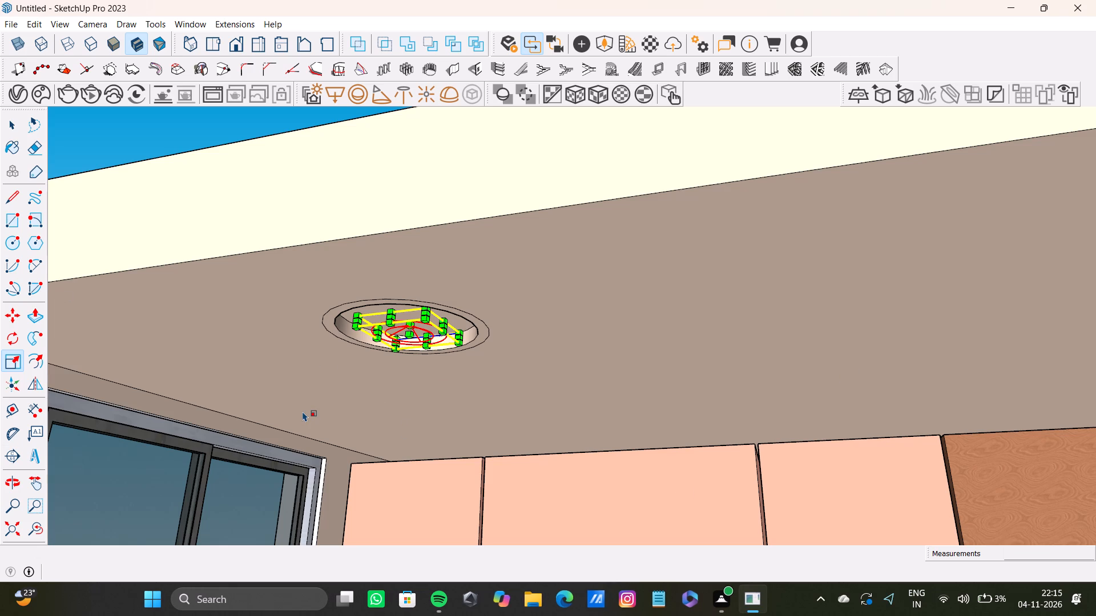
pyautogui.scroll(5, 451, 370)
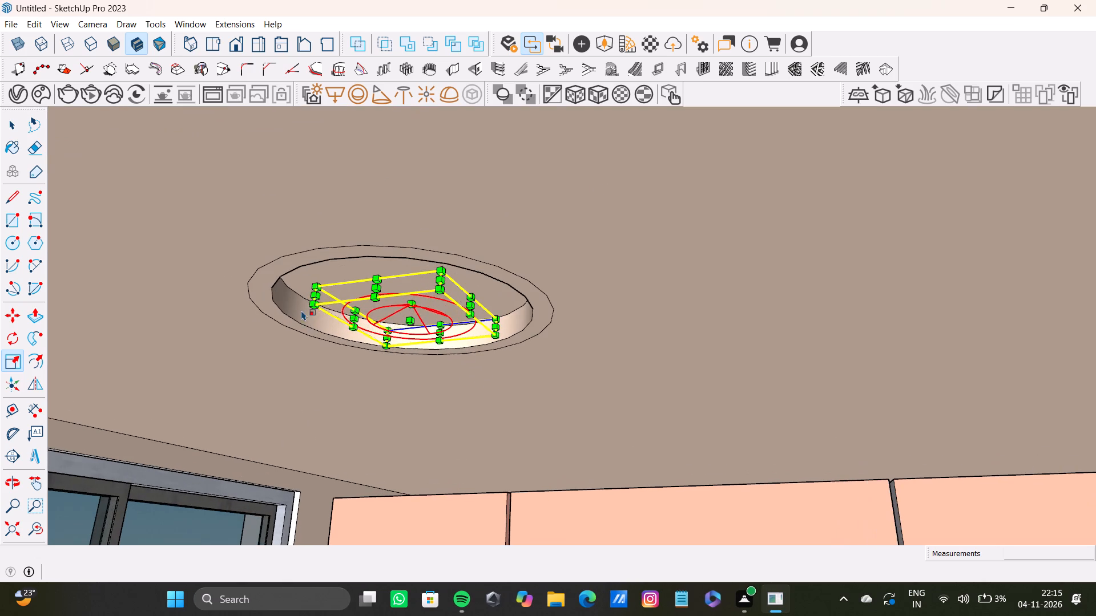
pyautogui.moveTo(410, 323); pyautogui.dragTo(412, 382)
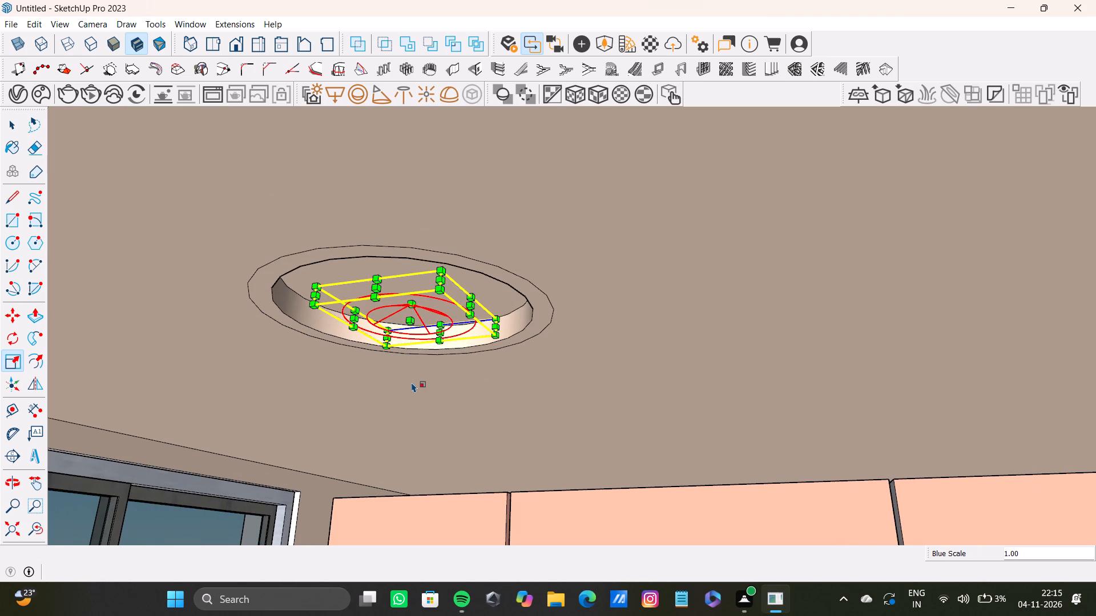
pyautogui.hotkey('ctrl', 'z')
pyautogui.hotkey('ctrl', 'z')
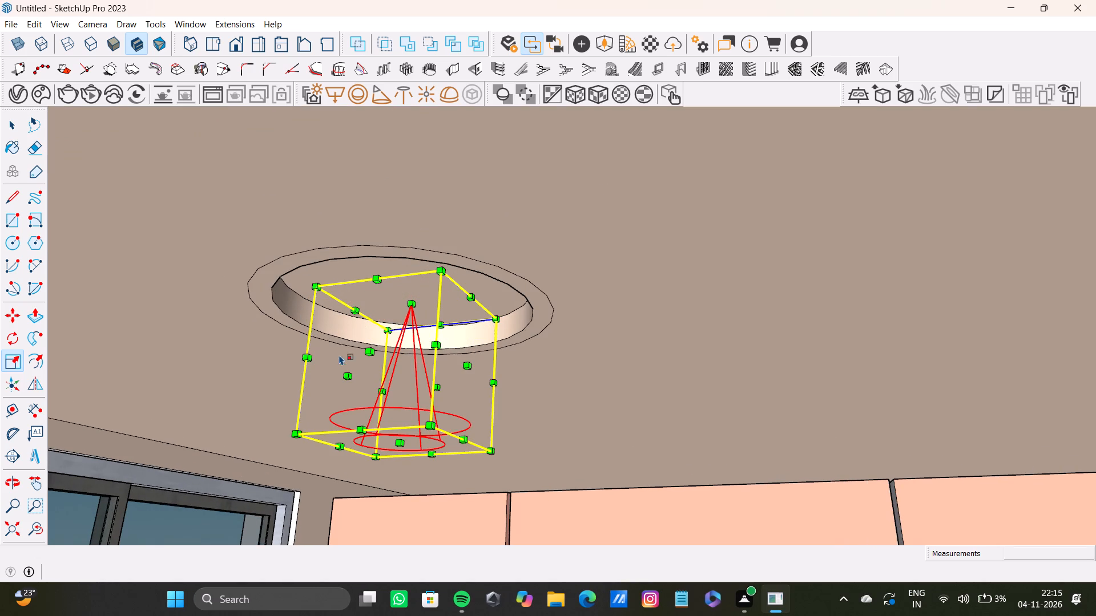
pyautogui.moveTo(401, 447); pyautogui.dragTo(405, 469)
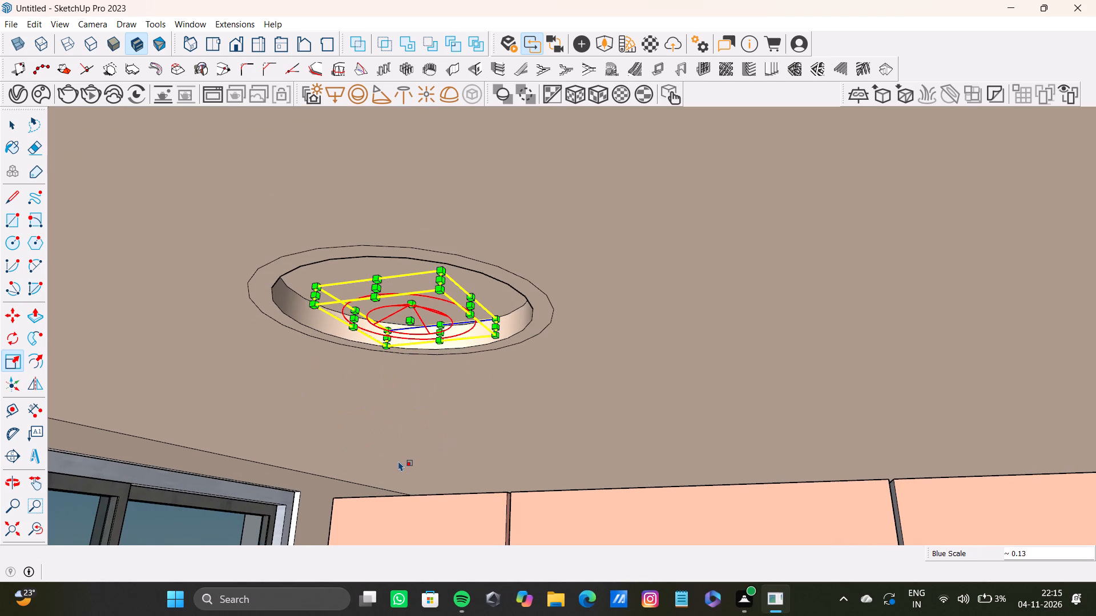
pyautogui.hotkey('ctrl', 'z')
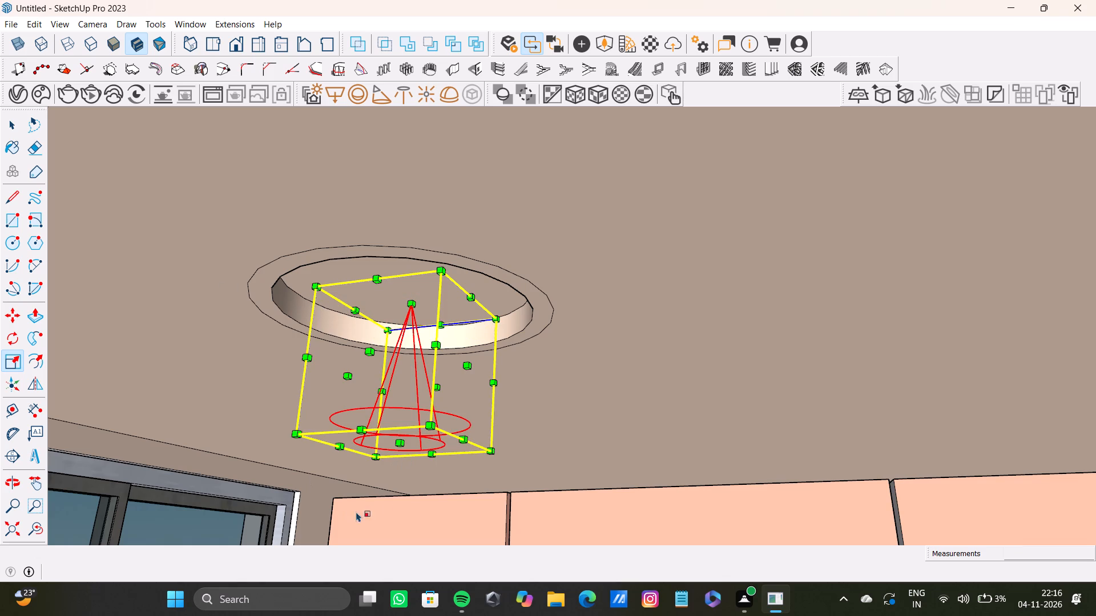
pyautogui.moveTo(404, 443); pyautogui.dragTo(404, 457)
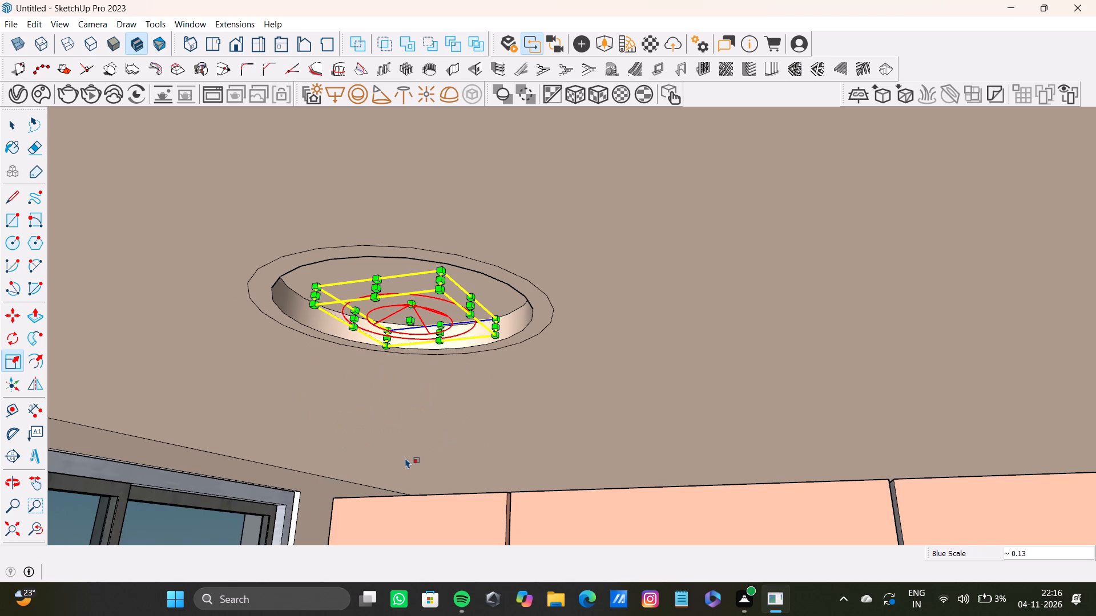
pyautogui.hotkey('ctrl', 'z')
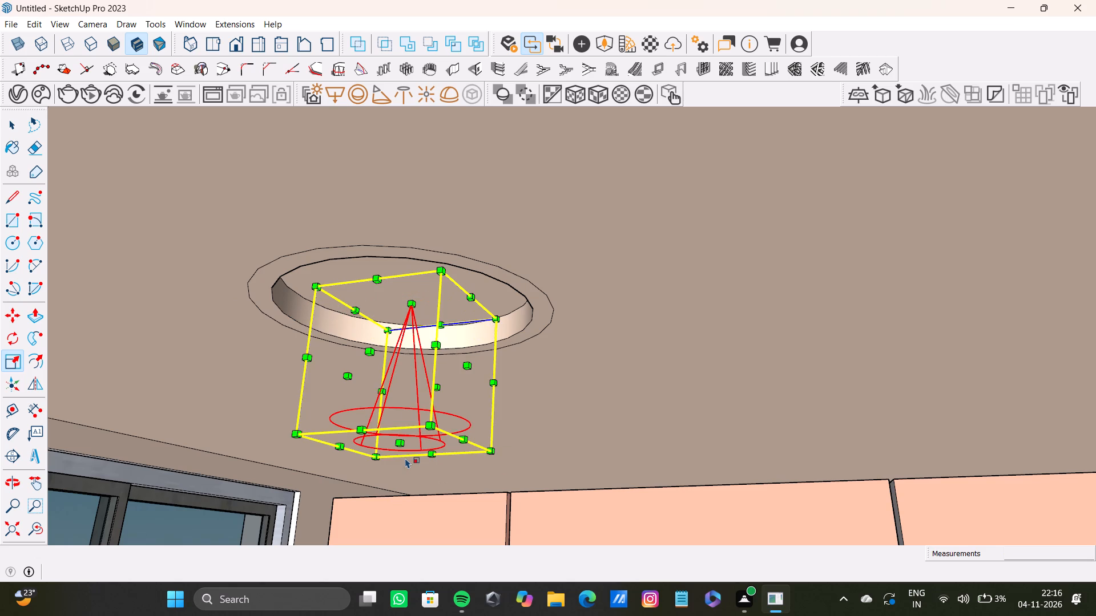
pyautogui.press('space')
# Move the enlarged spot light straight down another 3 1/8" or so, towards the lower edge of its recess.
pyautogui.scroll(-2, 521, 293)
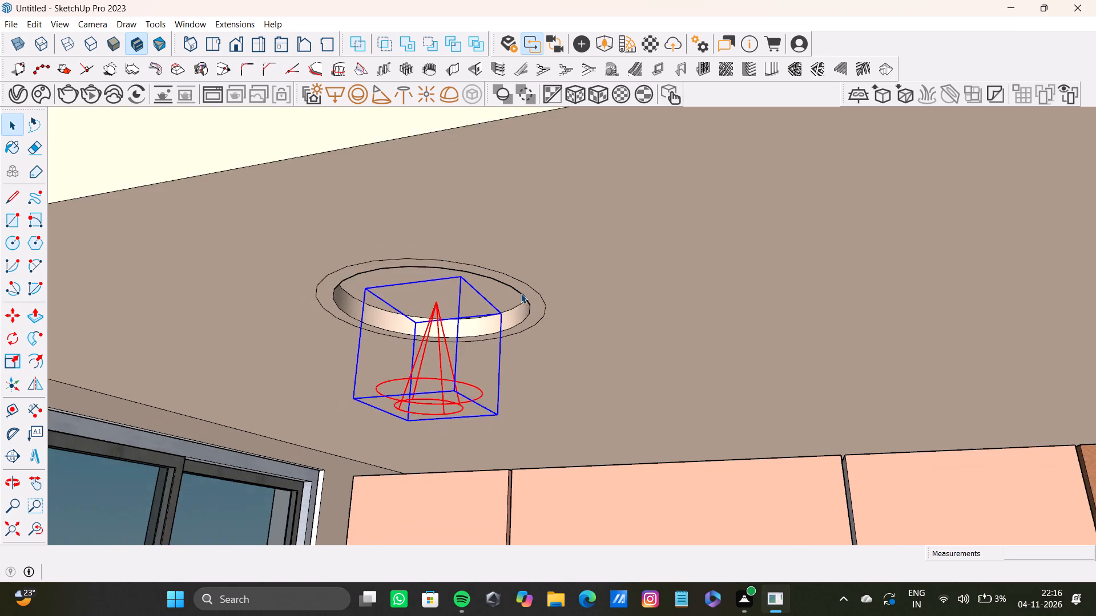
pyautogui.scroll(-5, 521, 293)
pyautogui.moveTo(523, 288); pyautogui.dragTo(442, 312, button='middle')
pyautogui.scroll(10, 442, 320)
pyautogui.scroll(-5, 495, 311)
pyautogui.moveTo(495, 311); pyautogui.dragTo(618, 310, button='middle')
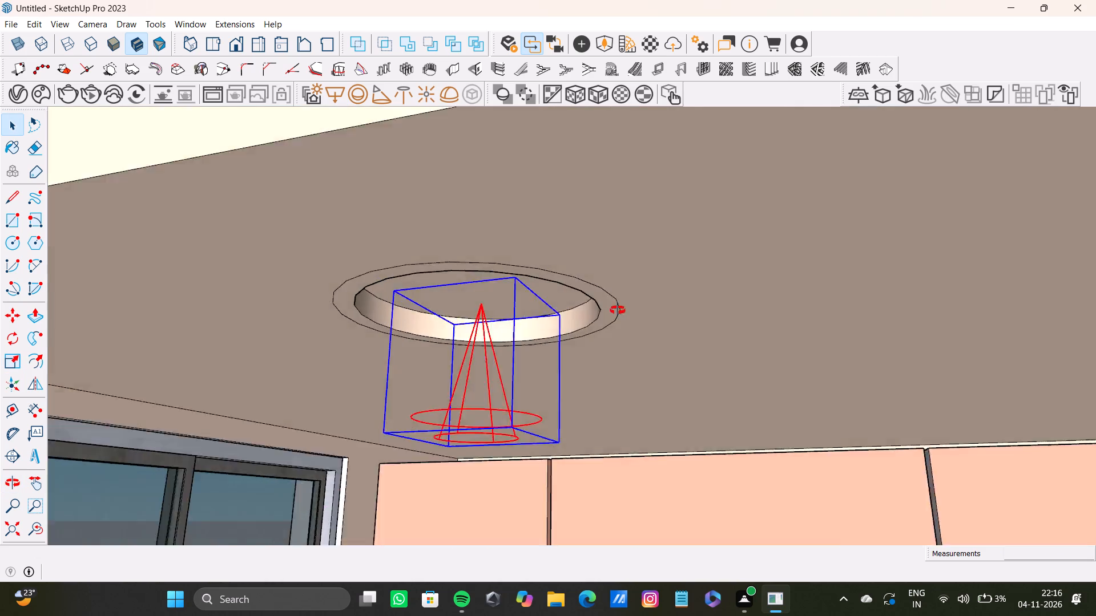
pyautogui.moveTo(618, 310); pyautogui.dragTo(562, 331, button='middle')
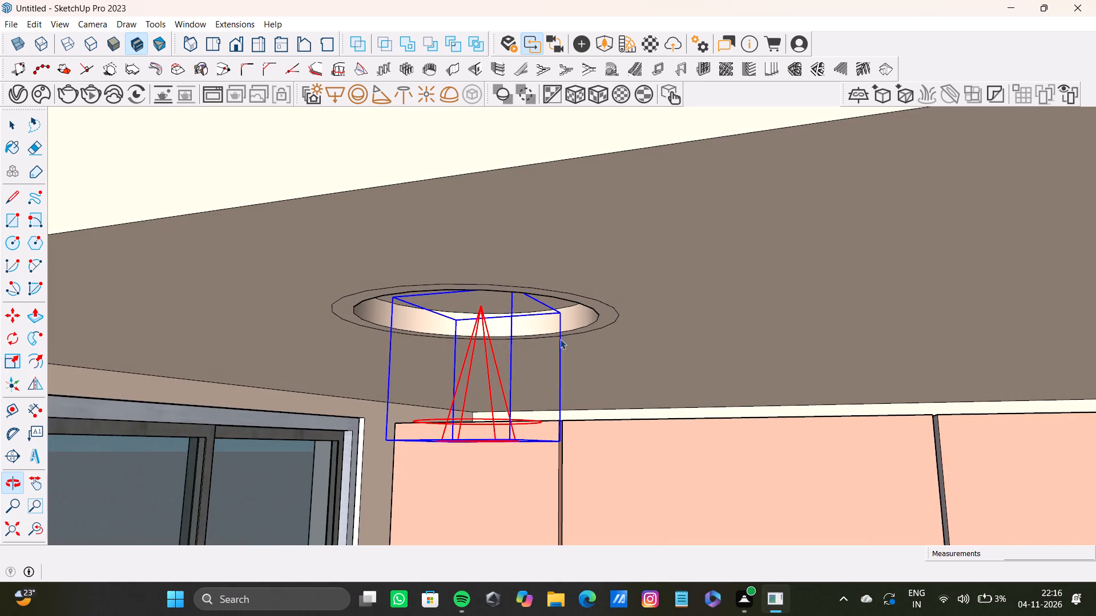
pyautogui.press('space')
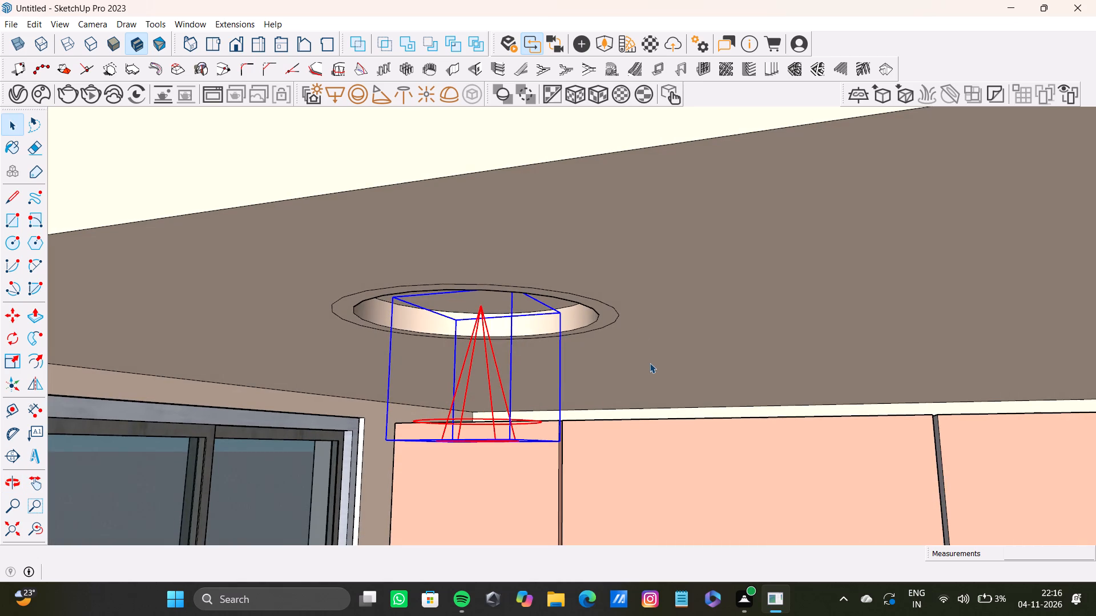
pyautogui.scroll(14, 515, 346)
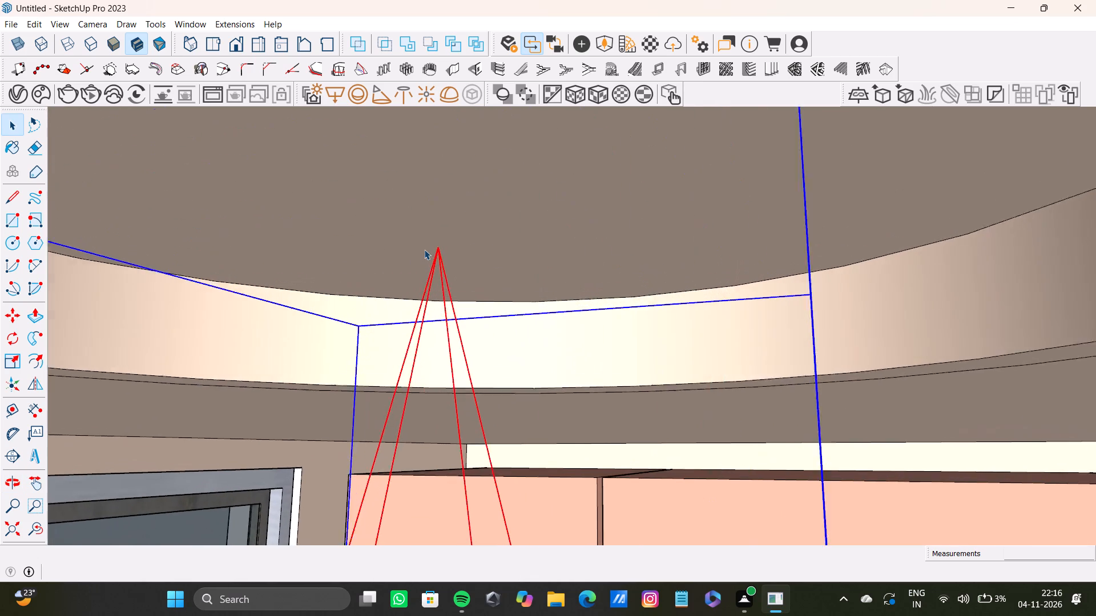
pyautogui.scroll(5, 424, 249)
pyautogui.click(453, 260)
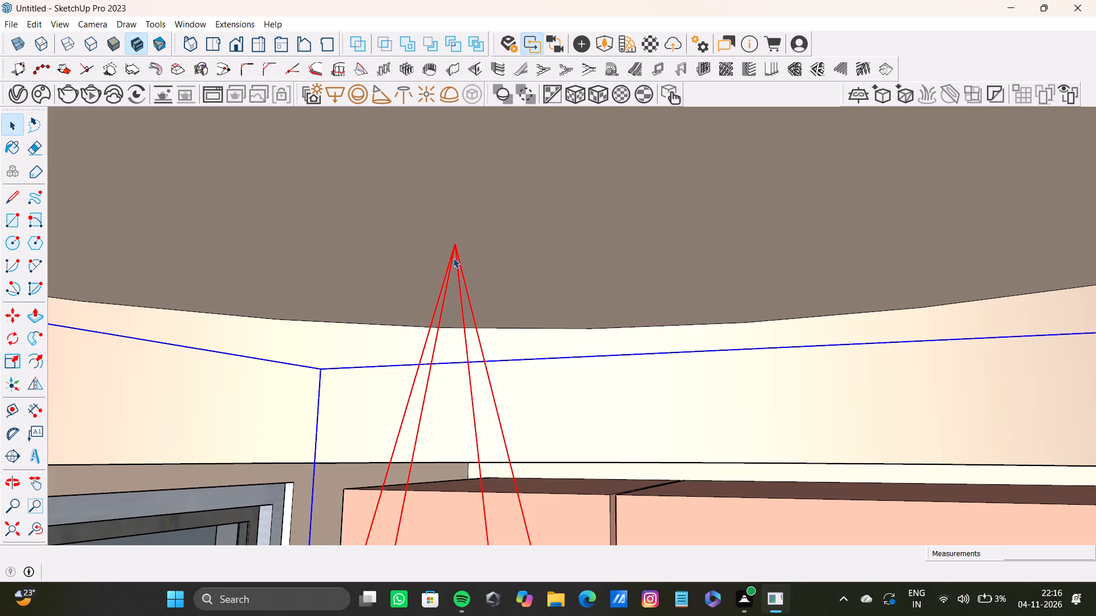
pyautogui.scroll(-18, 473, 277)
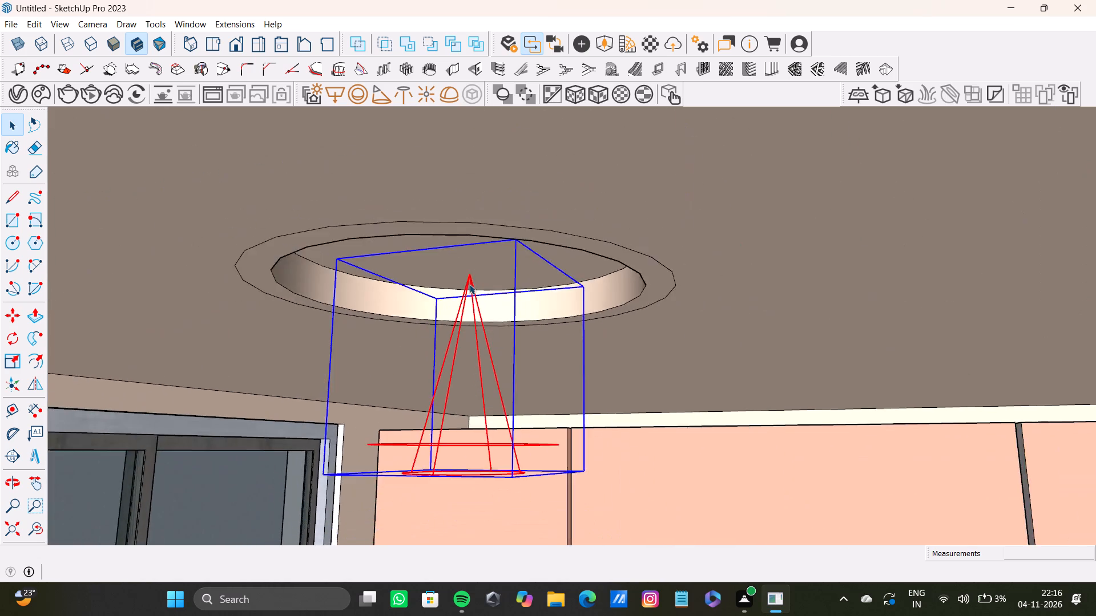
pyautogui.scroll(-18, 469, 284)
pyautogui.moveTo(469, 309); pyautogui.dragTo(504, 307, button='middle')
pyautogui.scroll(7, 503, 305)
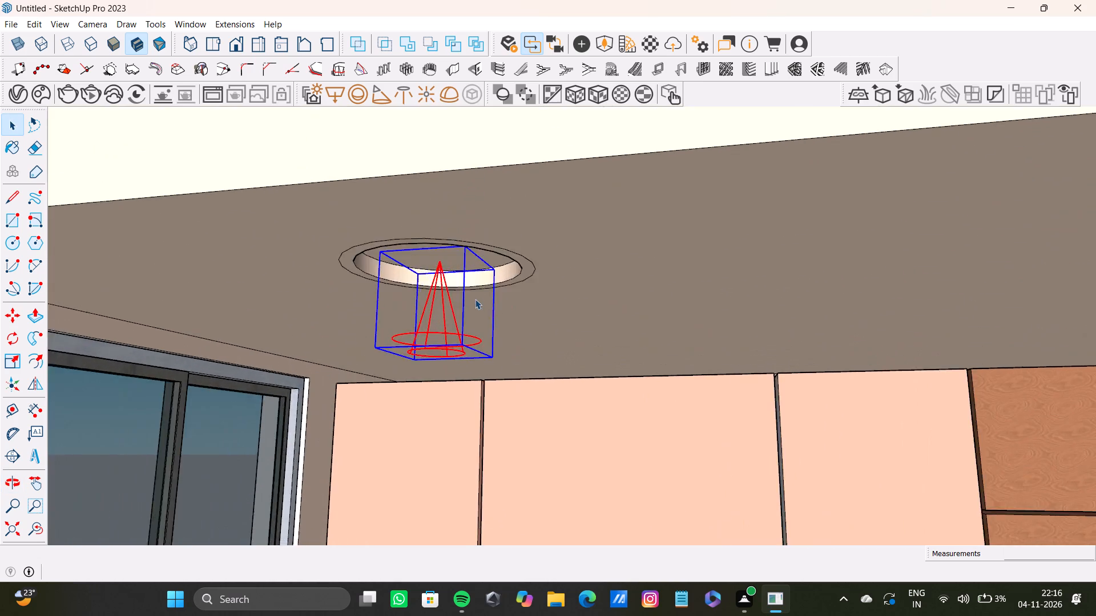
pyautogui.scroll(8, 475, 299)
pyautogui.press('m')
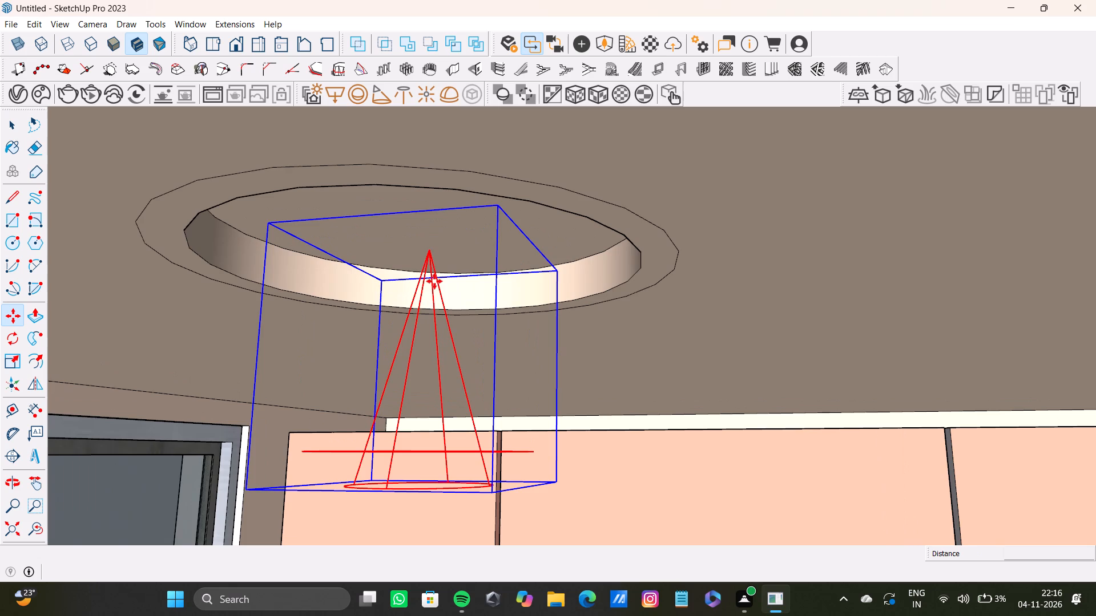
pyautogui.click(430, 252)
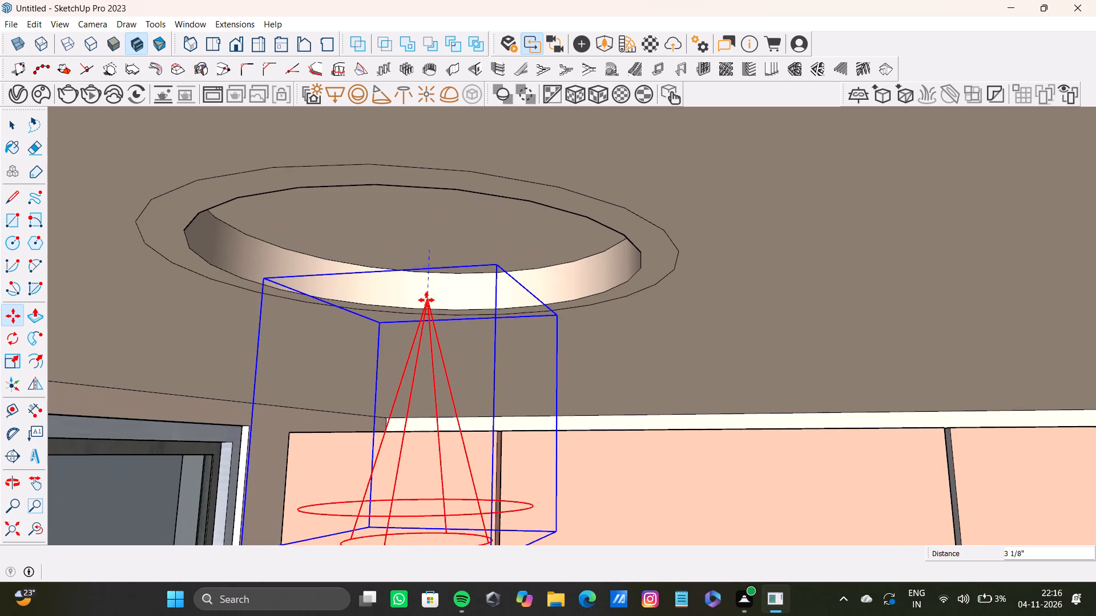
pyautogui.click(426, 299)
# Examine the window-side spot light's position relative to its recess, the window and the other two ceiling recesses.
pyautogui.scroll(-19, 426, 299)
pyautogui.moveTo(419, 303); pyautogui.dragTo(521, 347, button='middle')
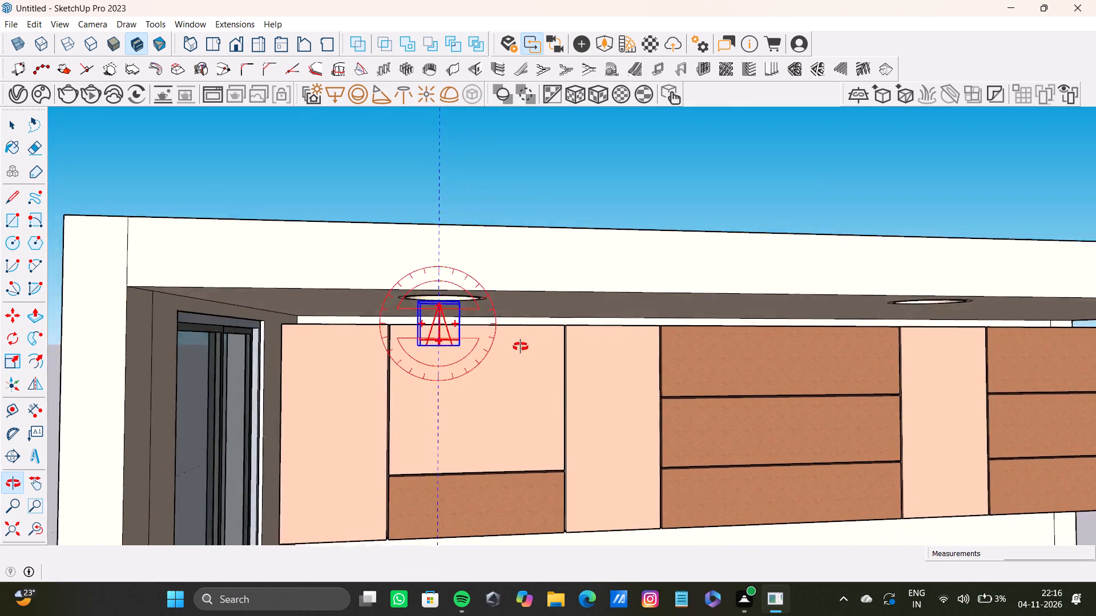
pyautogui.moveTo(521, 347); pyautogui.dragTo(489, 316, button='middle')
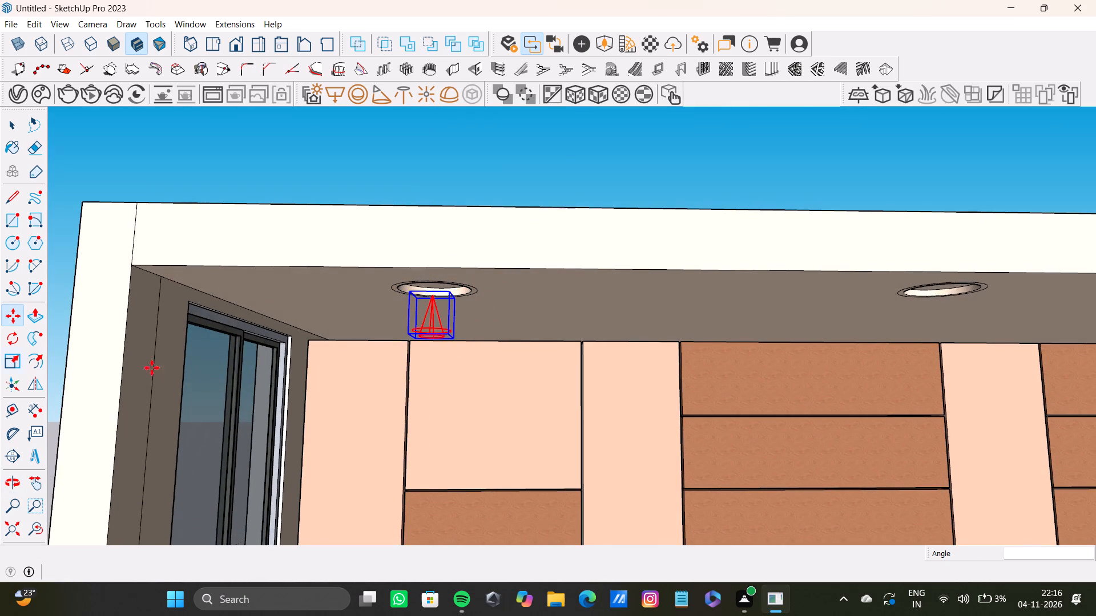
pyautogui.scroll(-9, 509, 219)
pyautogui.moveTo(627, 354); pyautogui.dragTo(428, 310, button='middle')
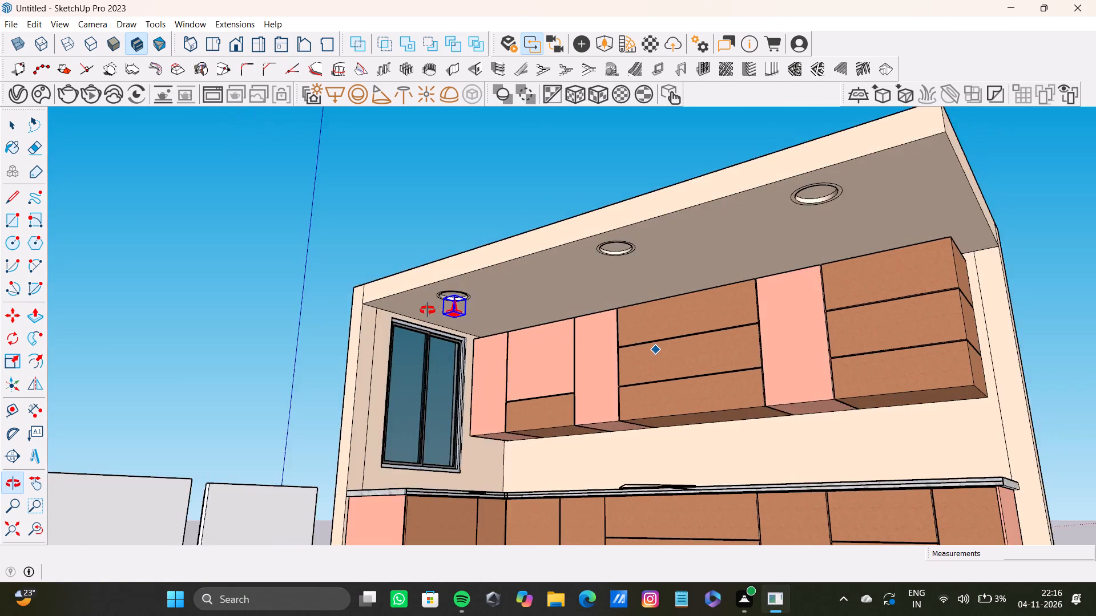
pyautogui.moveTo(428, 310); pyautogui.dragTo(424, 313, button='middle')
pyautogui.scroll(10, 482, 318)
pyautogui.press('space')
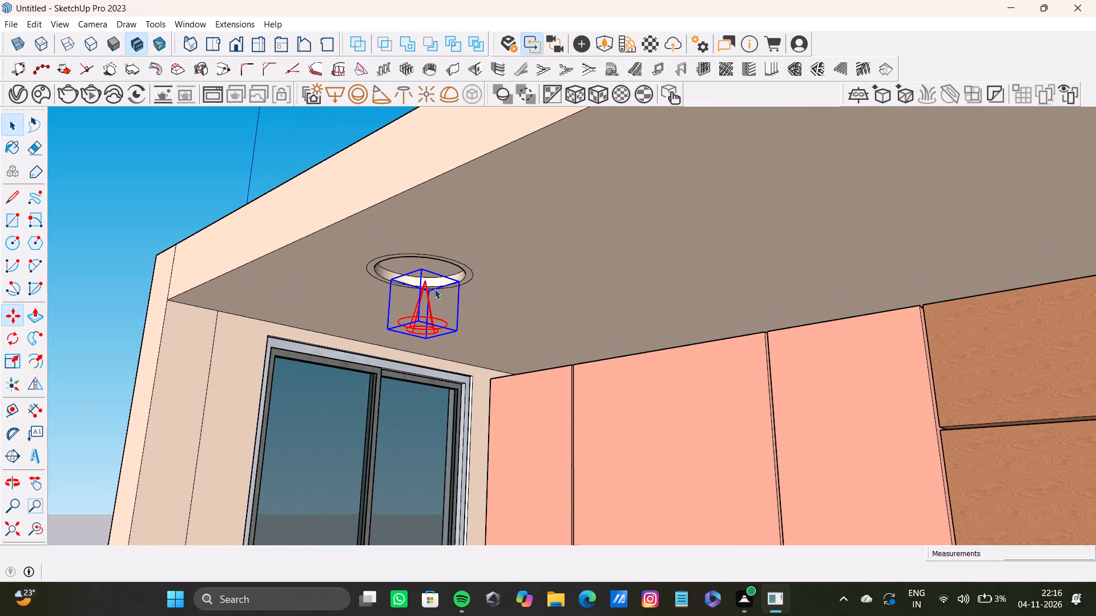
# Scale the window-side spot light up uniformly by a factor of slightly over 1.4.
pyautogui.press('s')
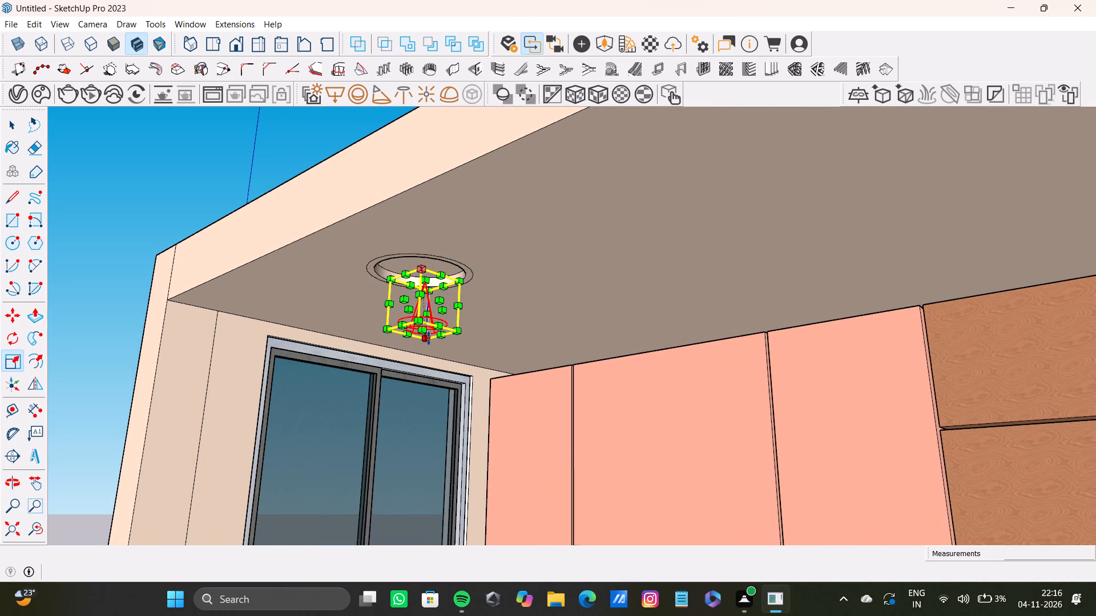
pyautogui.moveTo(430, 341); pyautogui.dragTo(438, 363)
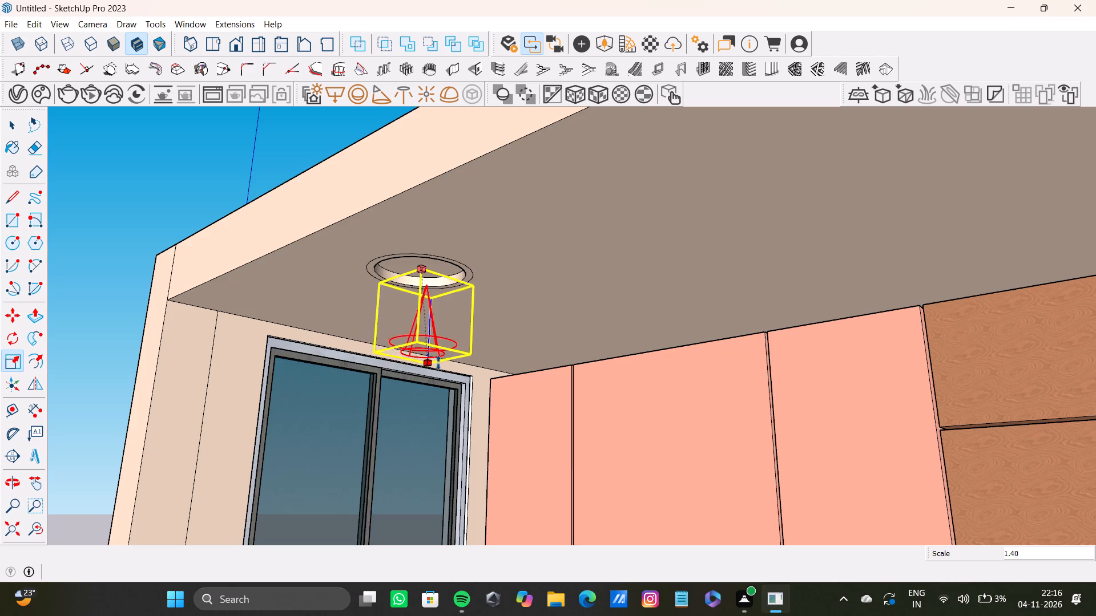
pyautogui.moveTo(438, 363); pyautogui.dragTo(441, 371)
pyautogui.scroll(-10, 441, 371)
pyautogui.moveTo(441, 371); pyautogui.dragTo(680, 364, button='middle')
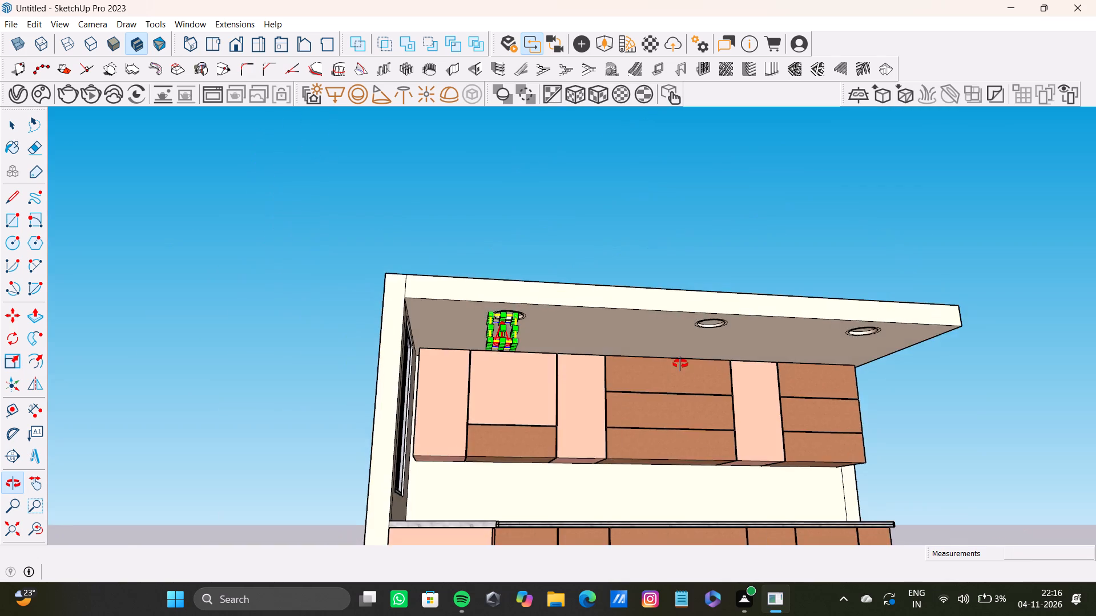
pyautogui.moveTo(680, 364); pyautogui.dragTo(438, 352, button='middle')
# Enlarge the window-side spot light again uniformly, by a factor of about 1.27.
pyautogui.scroll(7, 426, 366)
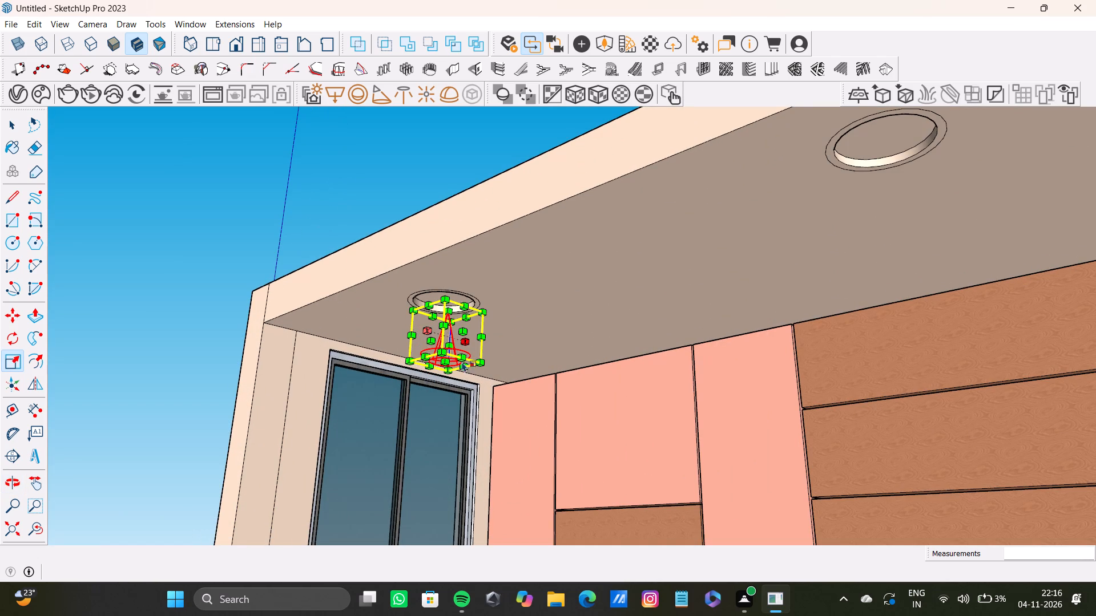
pyautogui.moveTo(449, 373); pyautogui.dragTo(457, 387)
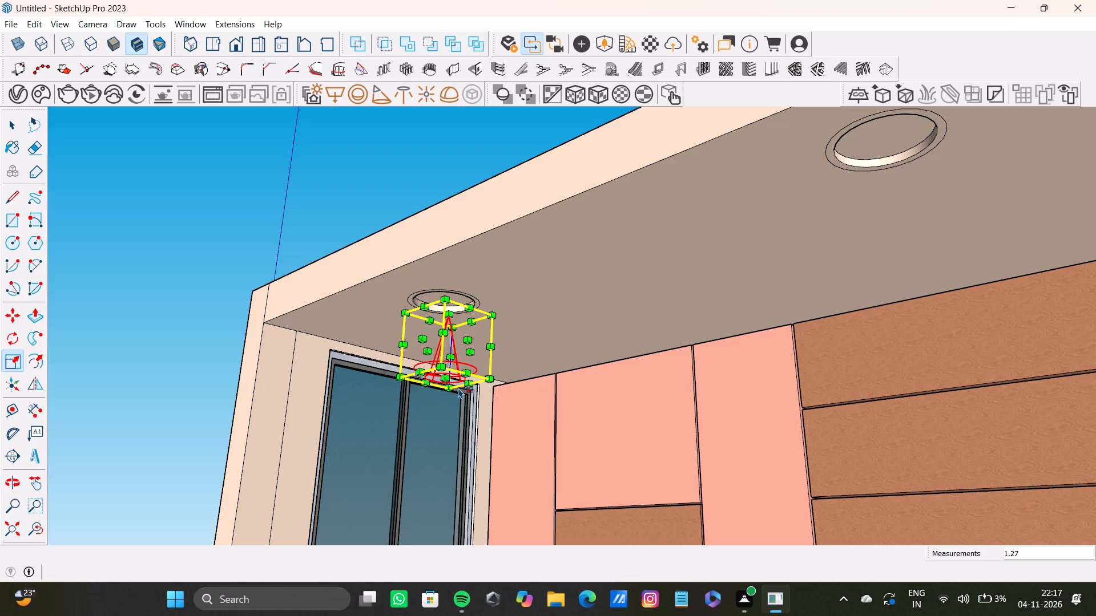
pyautogui.scroll(-2, 521, 240)
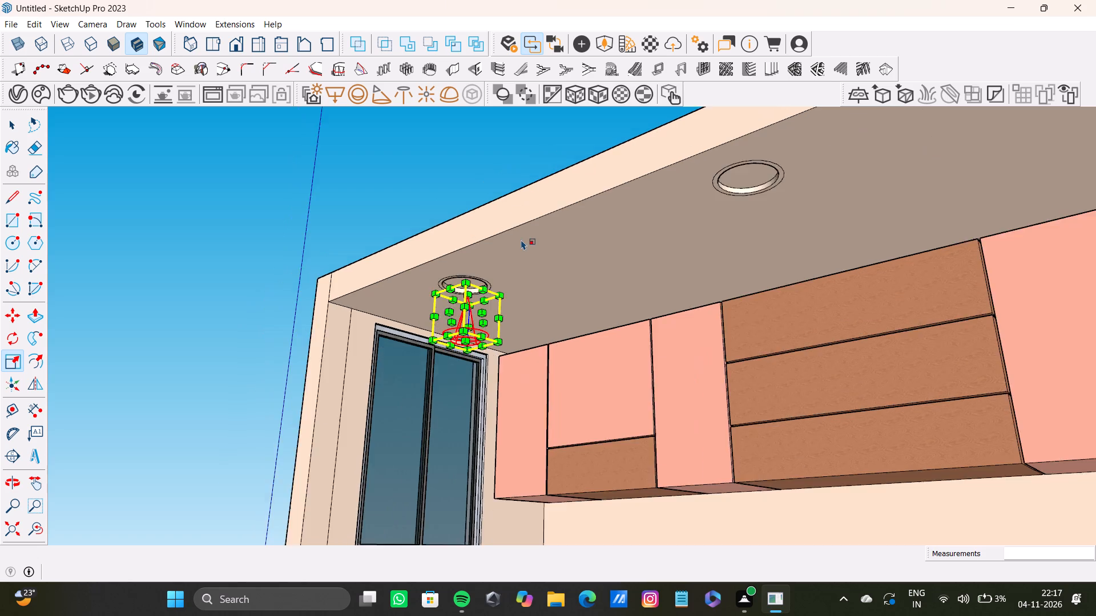
pyautogui.scroll(-12, 521, 240)
pyautogui.moveTo(549, 291); pyautogui.dragTo(630, 305, button='middle')
pyautogui.scroll(9, 634, 289)
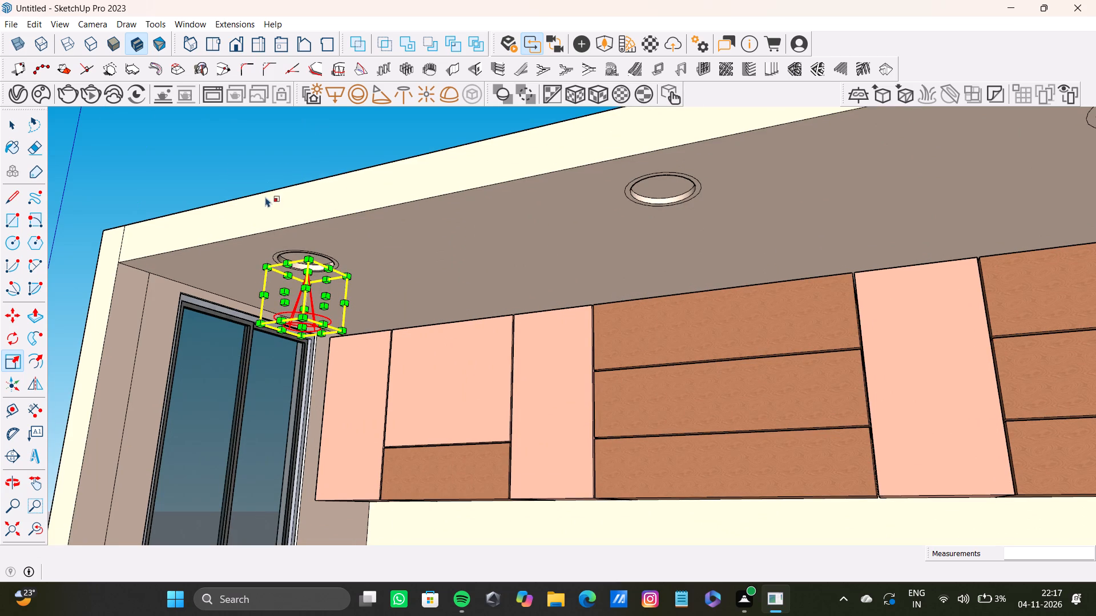
pyautogui.click(270, 166)
pyautogui.press('space')
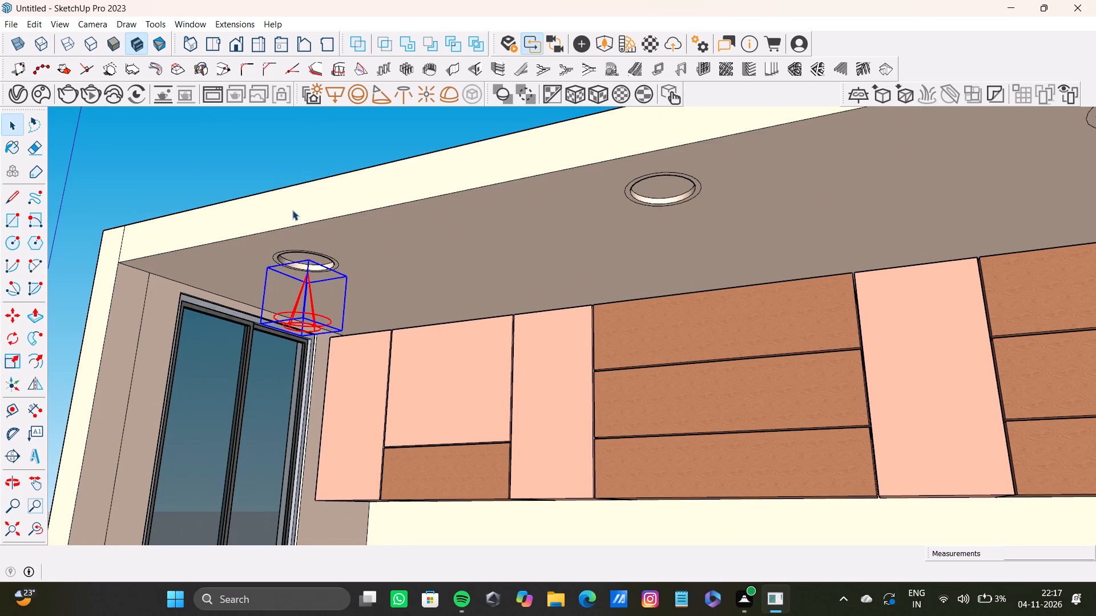
# Move the enlarged spot light by its tip onto the centre of the window-side ceiling recess.
pyautogui.scroll(5, 307, 269)
pyautogui.scroll(-5, 307, 270)
pyautogui.moveTo(304, 273); pyautogui.dragTo(687, 335, button='middle')
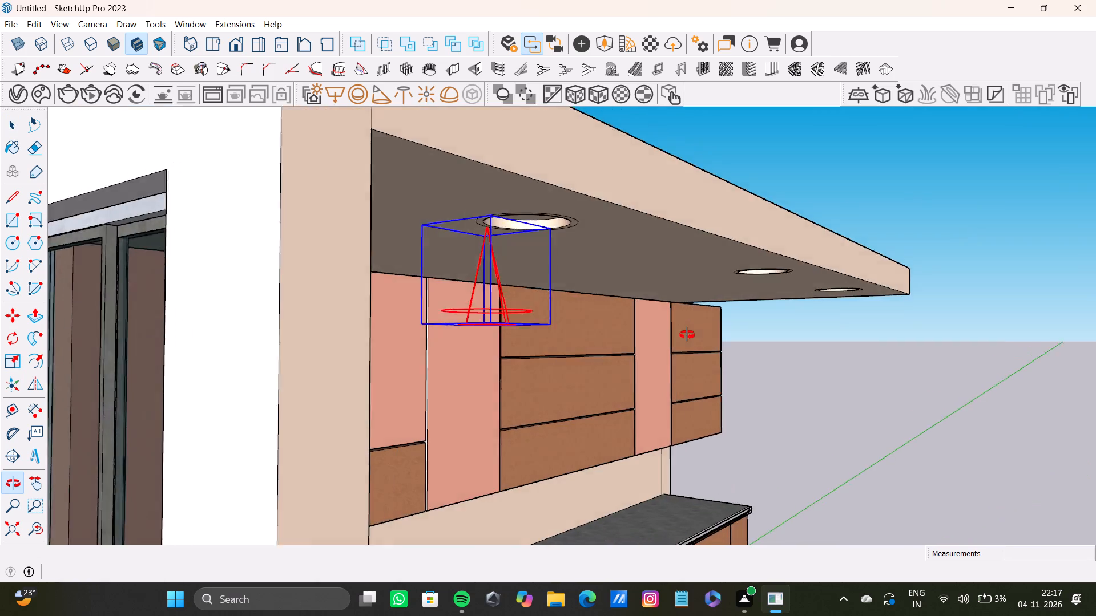
pyautogui.moveTo(687, 335); pyautogui.dragTo(631, 358, button='middle')
pyautogui.scroll(12, 336, 280)
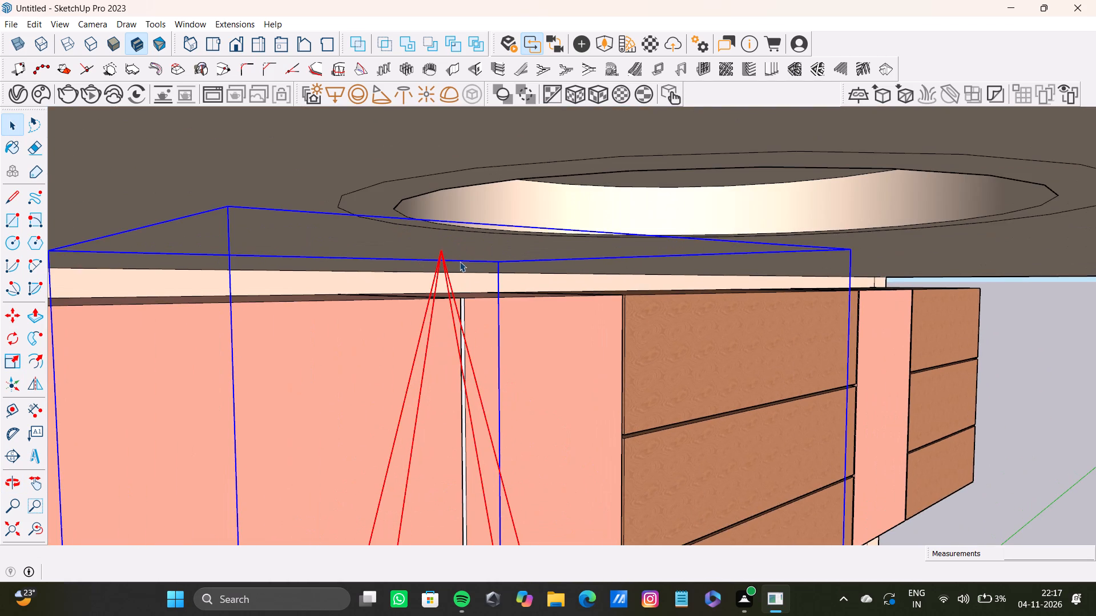
pyautogui.press('m')
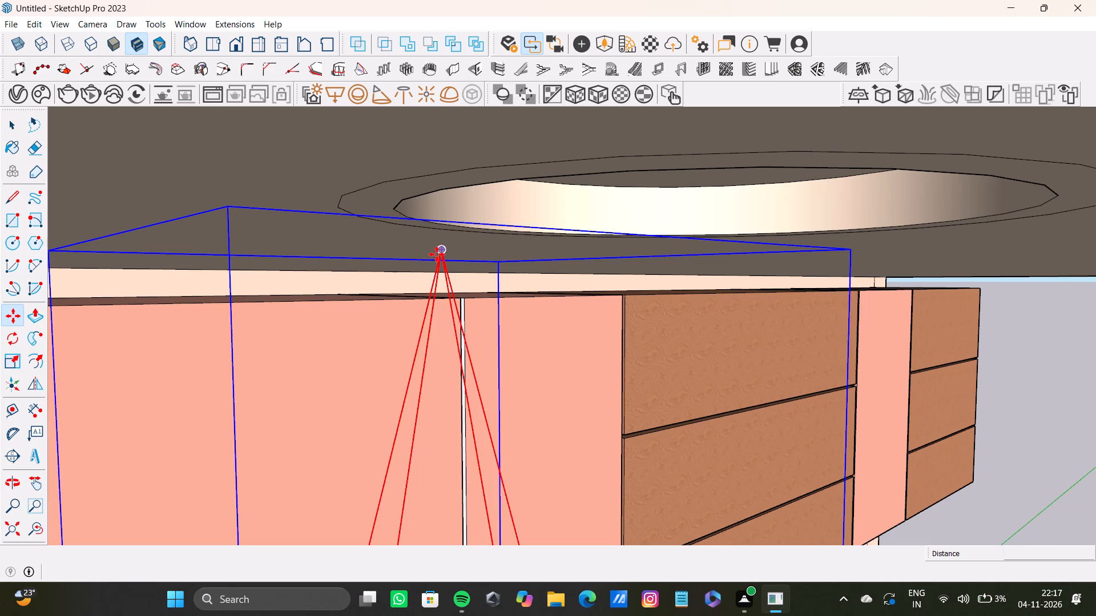
pyautogui.click(436, 254)
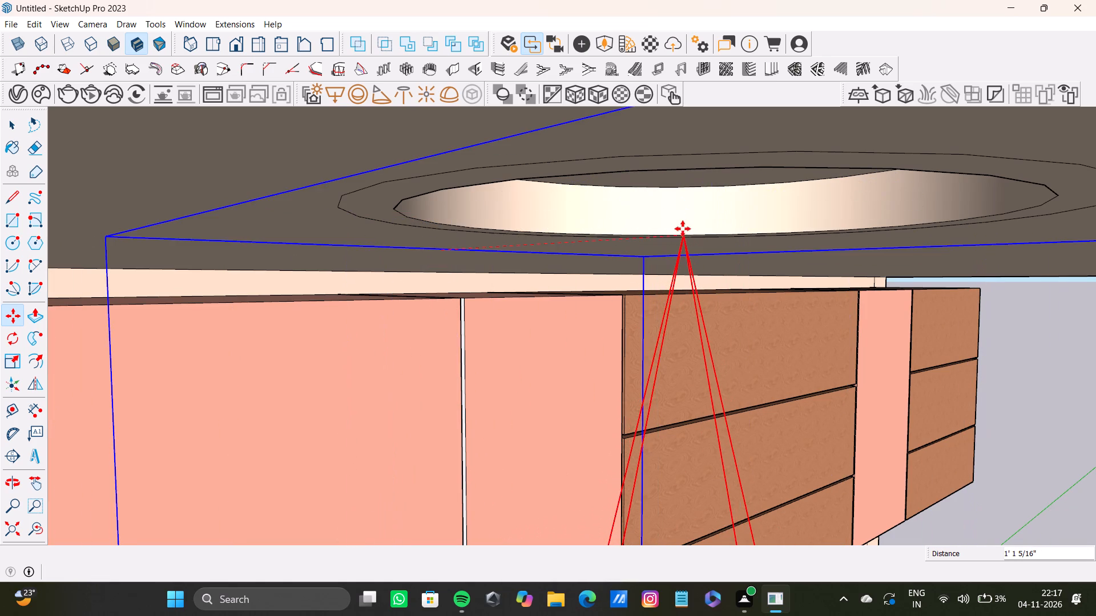
pyautogui.click(690, 190)
pyautogui.scroll(-10, 680, 214)
pyautogui.moveTo(687, 258); pyautogui.dragTo(379, 220, button='middle')
pyautogui.scroll(4, 466, 227)
pyautogui.moveTo(464, 228); pyautogui.dragTo(632, 278, button='middle')
pyautogui.scroll(3, 356, 129)
pyautogui.moveTo(507, 208); pyautogui.dragTo(588, 157, button='middle')
pyautogui.click(493, 168)
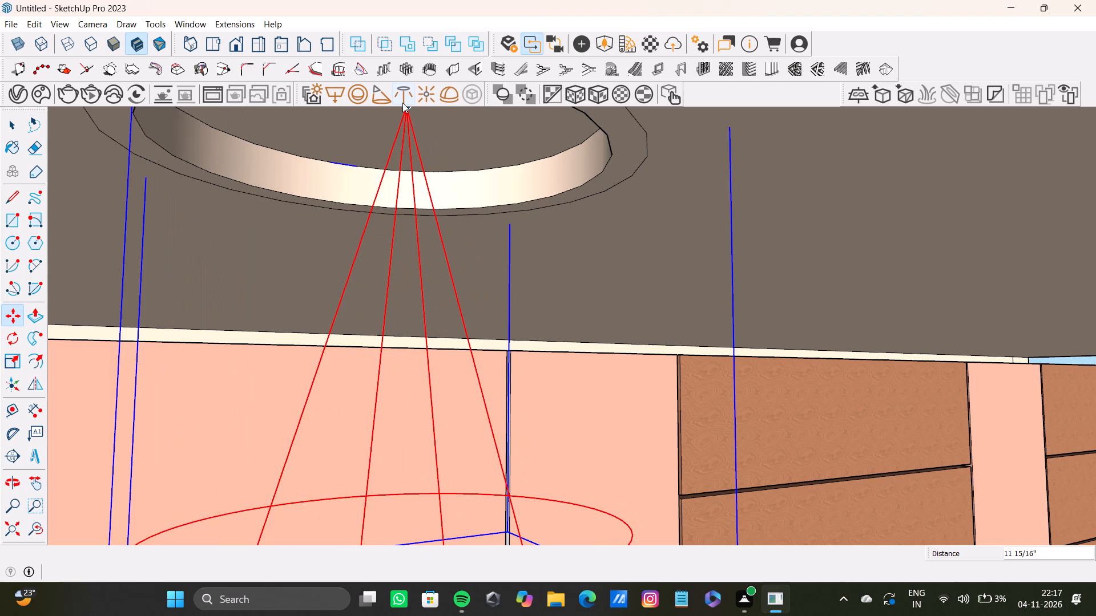
pyautogui.click(399, 115)
# Lower the window-side spot light straight down about 6 1/4" so its tip sits just below the recess.
pyautogui.scroll(-4, 479, 148)
pyautogui.moveTo(478, 158); pyautogui.dragTo(308, 171, button='middle')
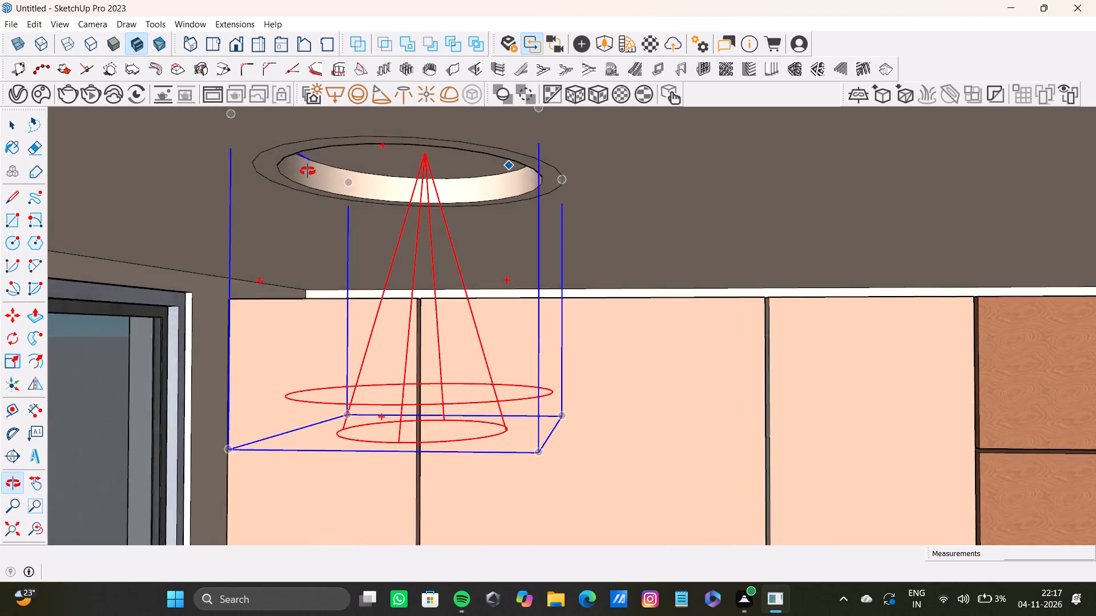
pyautogui.moveTo(308, 171); pyautogui.dragTo(195, 169, button='middle')
pyautogui.click(460, 173)
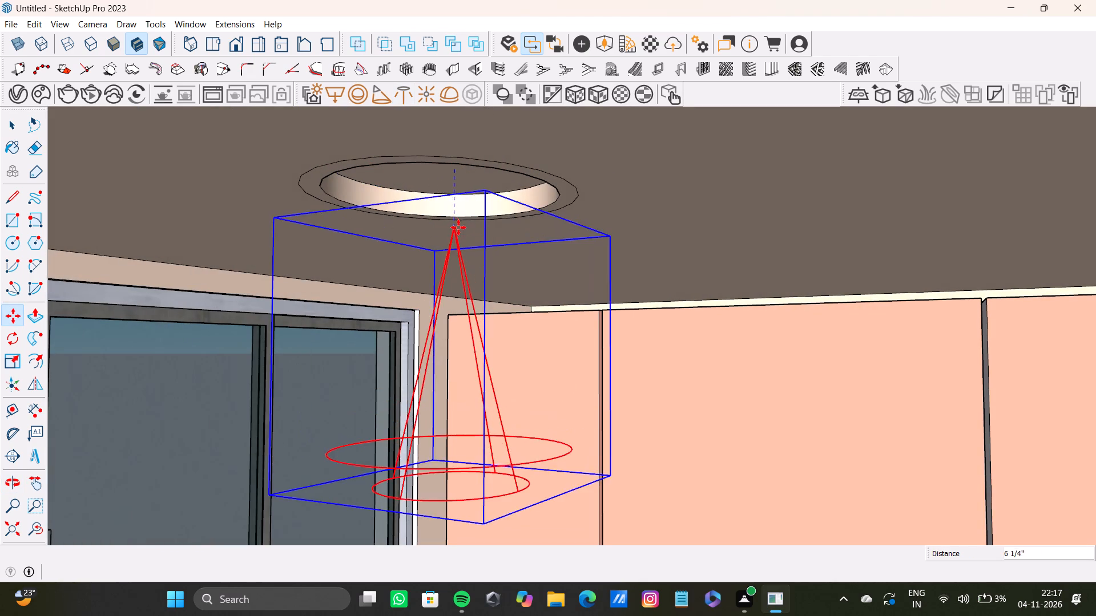
pyautogui.click(450, 226)
# Copy the window-side spot light by its tip to the middle ceiling recess, about 13' 10" away.
pyautogui.scroll(-9, 400, 234)
pyautogui.moveTo(394, 241); pyautogui.dragTo(718, 289, button='middle')
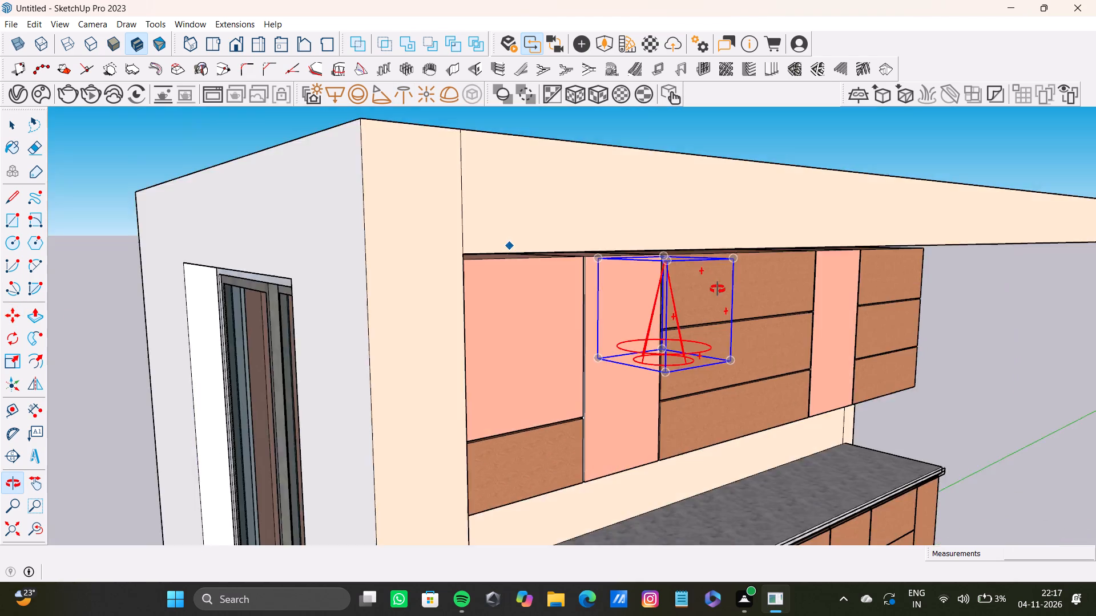
pyautogui.moveTo(718, 289); pyautogui.dragTo(498, 262, button='middle')
pyautogui.scroll(4, 488, 266)
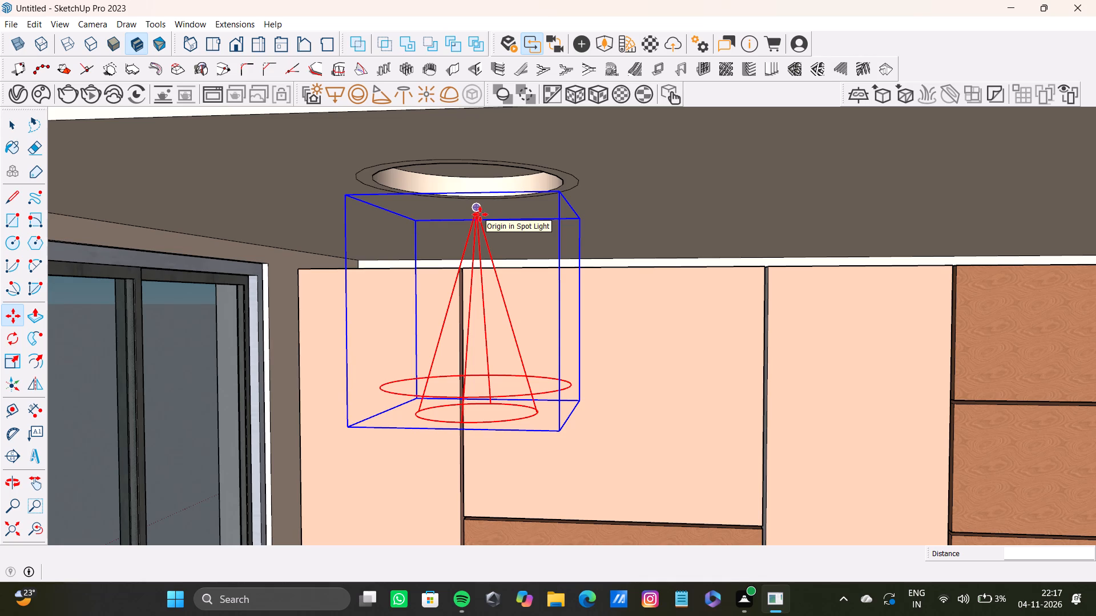
pyautogui.keyDown('shift'); pyautogui.click(477, 210); pyautogui.keyUp('shift')
pyautogui.scroll(-11, 548, 204)
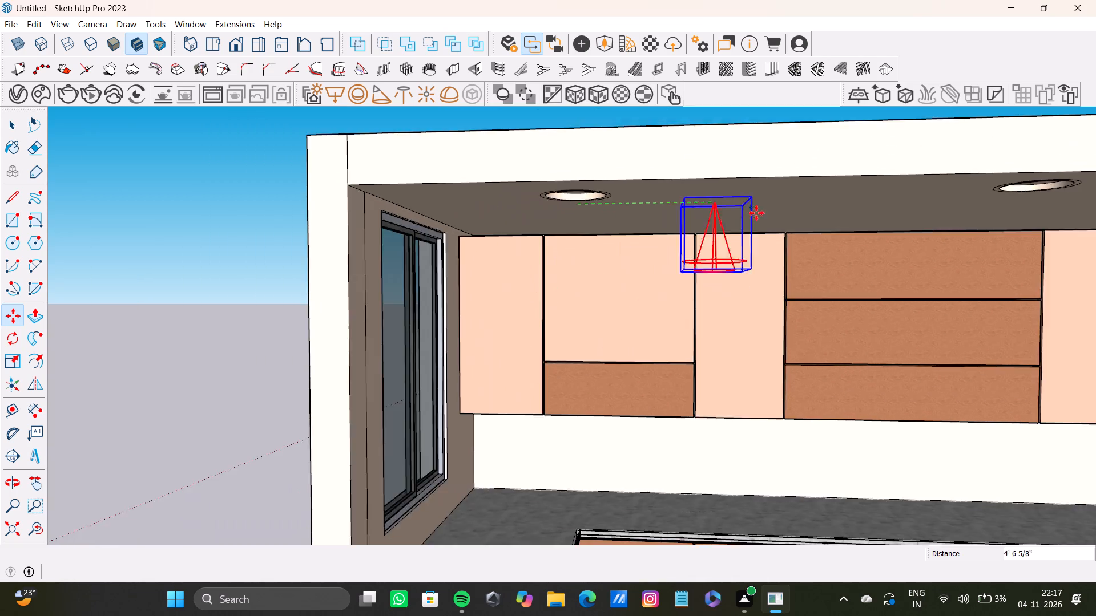
pyautogui.scroll(-4, 756, 213)
pyautogui.keyDown('shift'); pyautogui.moveTo(839, 223); pyautogui.dragTo(489, 240, button='middle'); pyautogui.keyUp('shift')
pyautogui.scroll(-1, 594, 187)
pyautogui.scroll(2, 581, 230)
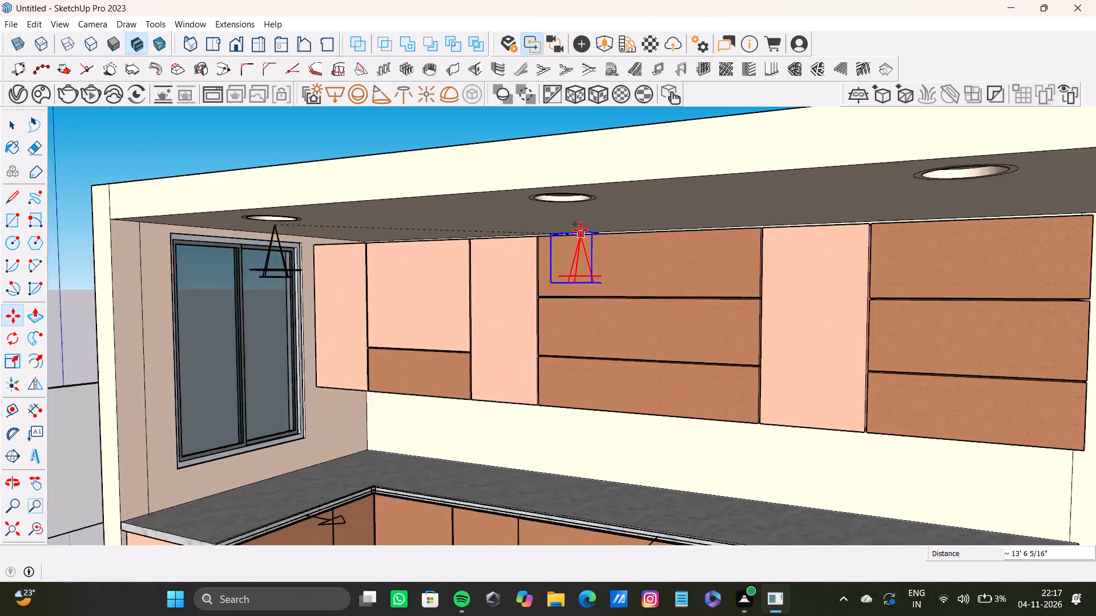
pyautogui.scroll(5, 581, 230)
pyautogui.scroll(4, 554, 188)
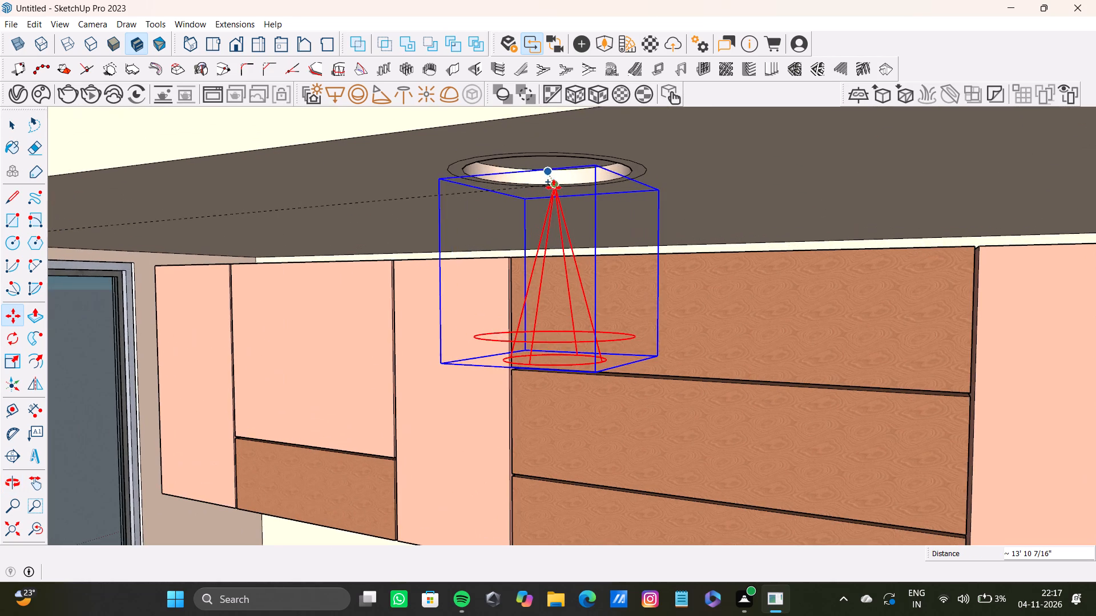
pyautogui.click(553, 167)
# Move the copied spot light by its tip about 1' 2 15/16" onto the centre of the middle recess.
pyautogui.scroll(-9, 554, 167)
pyautogui.moveTo(568, 209); pyautogui.dragTo(621, 157, button='middle')
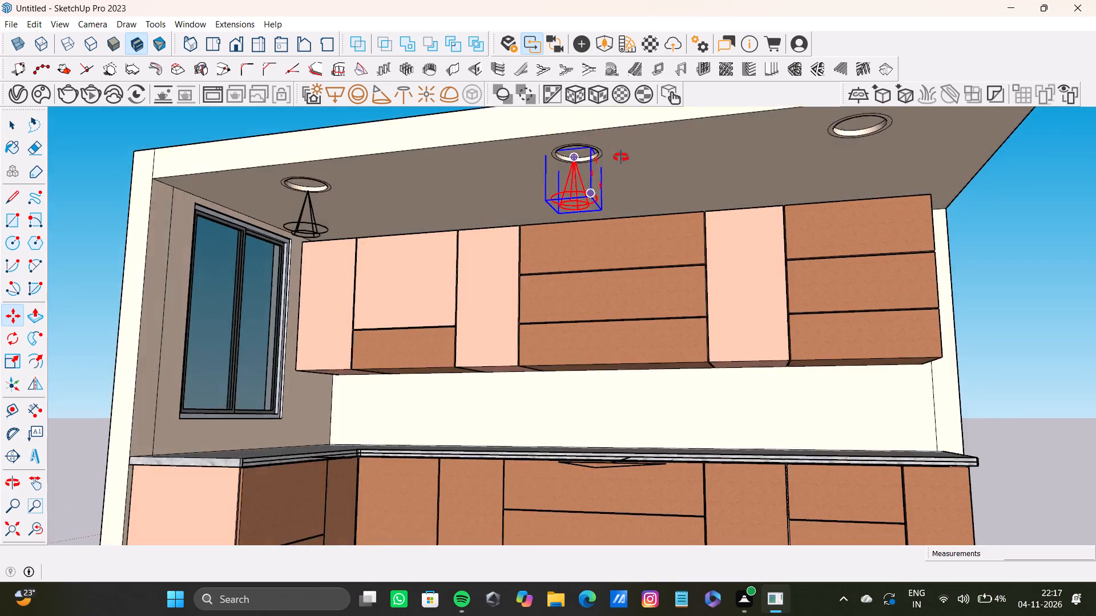
pyautogui.moveTo(621, 157); pyautogui.dragTo(456, 177, button='middle')
pyautogui.scroll(7, 547, 209)
pyautogui.keyDown('shift'); pyautogui.moveTo(534, 165); pyautogui.dragTo(585, 212, button='middle'); pyautogui.keyUp('shift')
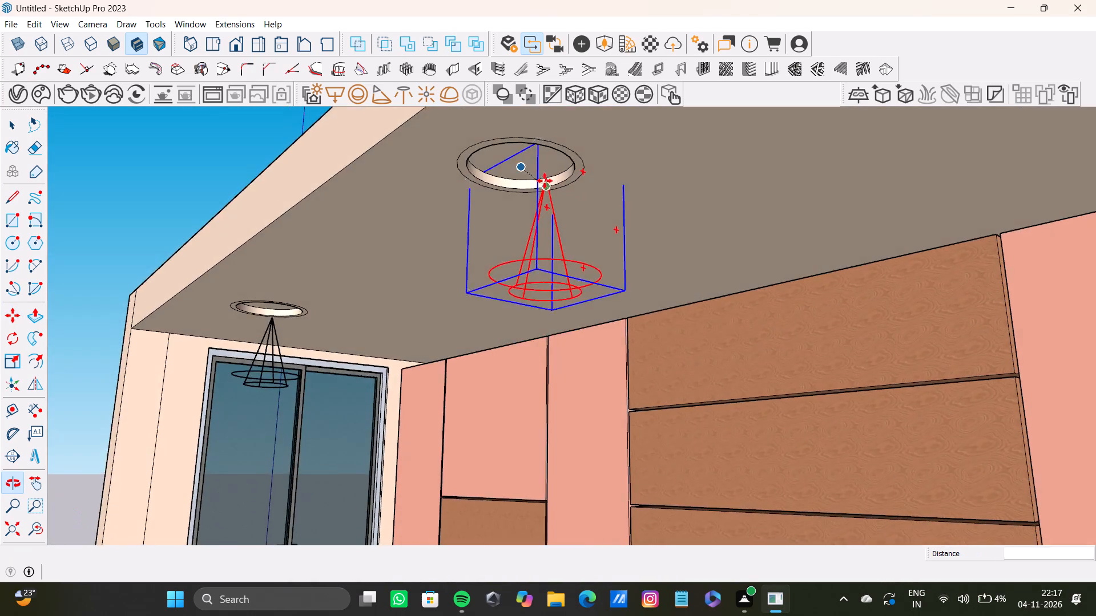
pyautogui.scroll(4, 545, 181)
pyautogui.keyDown('shift'); pyautogui.moveTo(553, 184); pyautogui.dragTo(560, 234, button='middle'); pyautogui.keyUp('shift')
pyautogui.scroll(4, 562, 234)
pyautogui.click(549, 222)
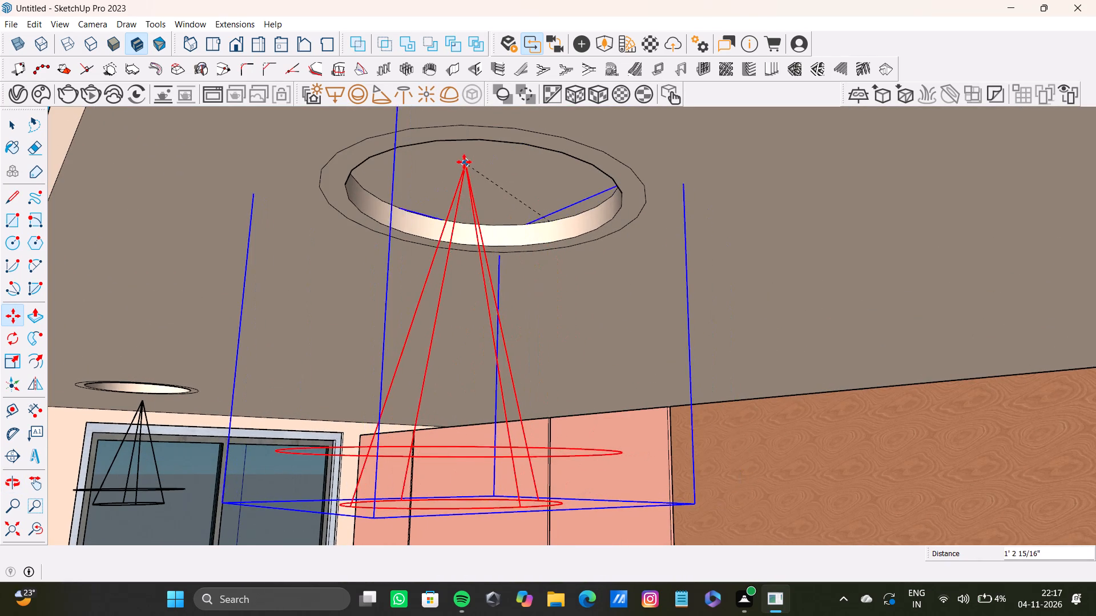
pyautogui.click(465, 161)
# Lower the middle spot light straight down about 3 1/2" within its recess.
pyautogui.moveTo(470, 161); pyautogui.dragTo(469, 174)
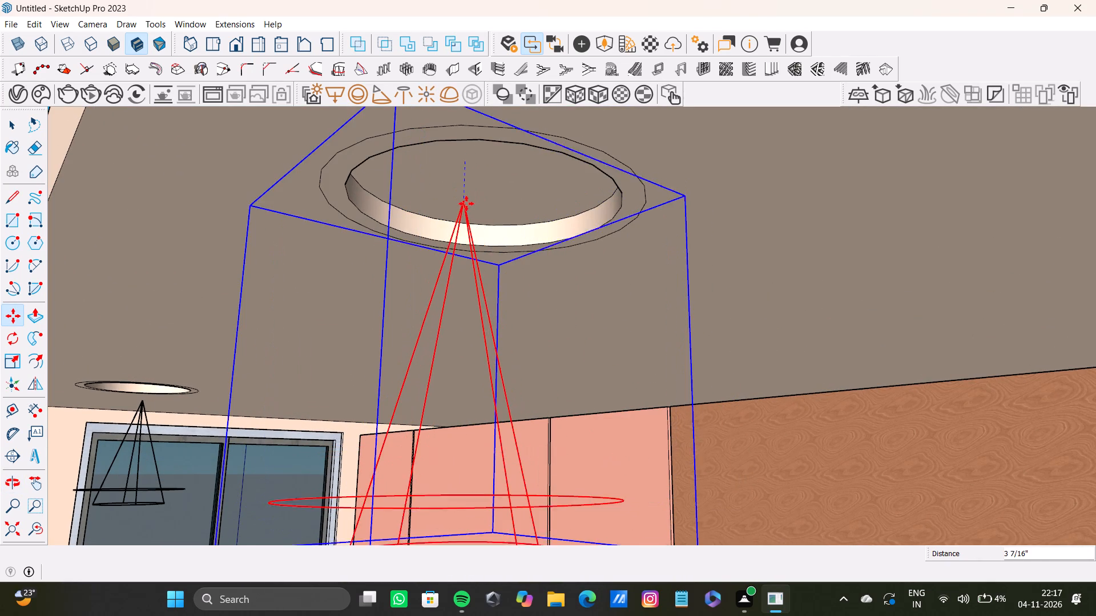
pyautogui.click(469, 208)
# Copy the middle spot light by its tip to the third ceiling recess, farthest from the window.
pyautogui.scroll(-14, 477, 214)
pyautogui.scroll(1, 523, 232)
pyautogui.moveTo(523, 232); pyautogui.dragTo(783, 301, button='middle')
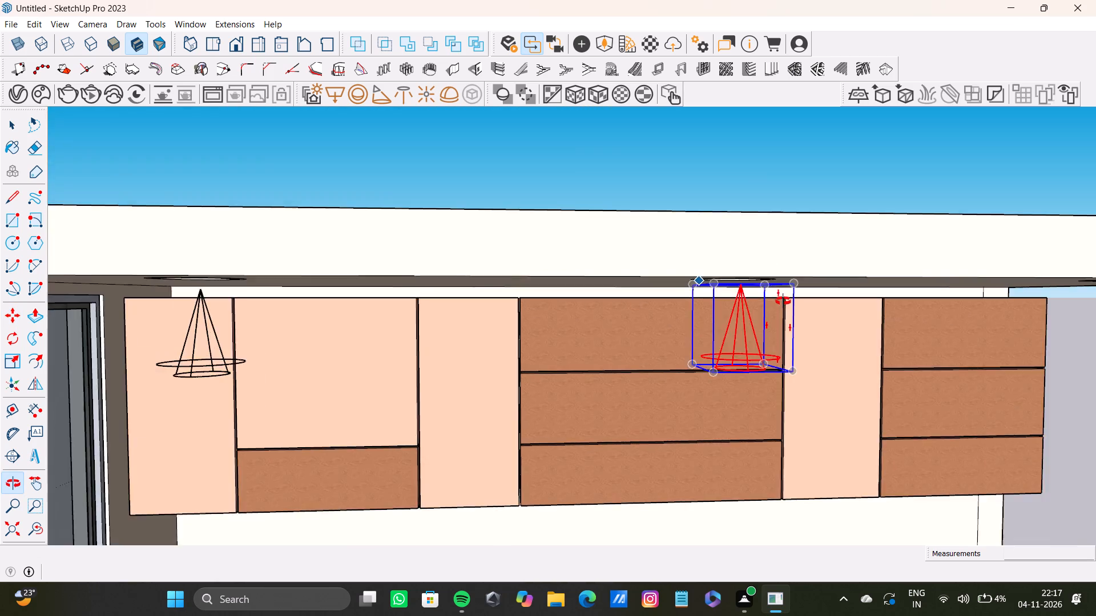
pyautogui.moveTo(783, 301); pyautogui.dragTo(591, 265, button='middle')
pyautogui.keyDown('shift'); pyautogui.scroll(-1, 591, 265); pyautogui.keyUp('shift')
pyautogui.scroll(6, 547, 245)
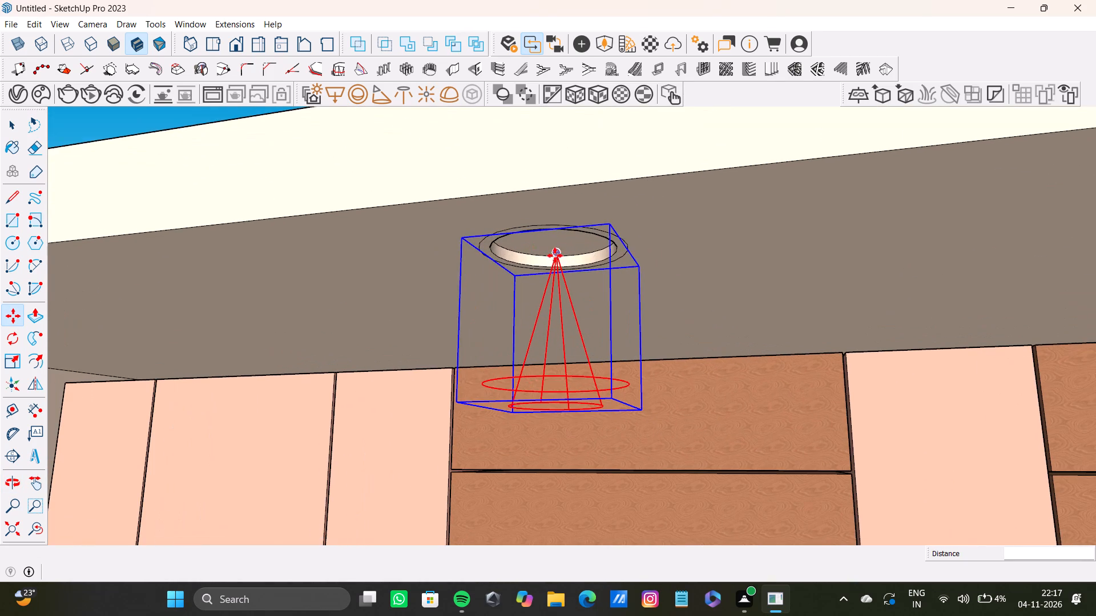
pyautogui.click(555, 256)
pyautogui.scroll(-7, 645, 269)
pyautogui.keyDown('shift'); pyautogui.moveTo(725, 270); pyautogui.dragTo(485, 271, button='middle'); pyautogui.keyUp('shift')
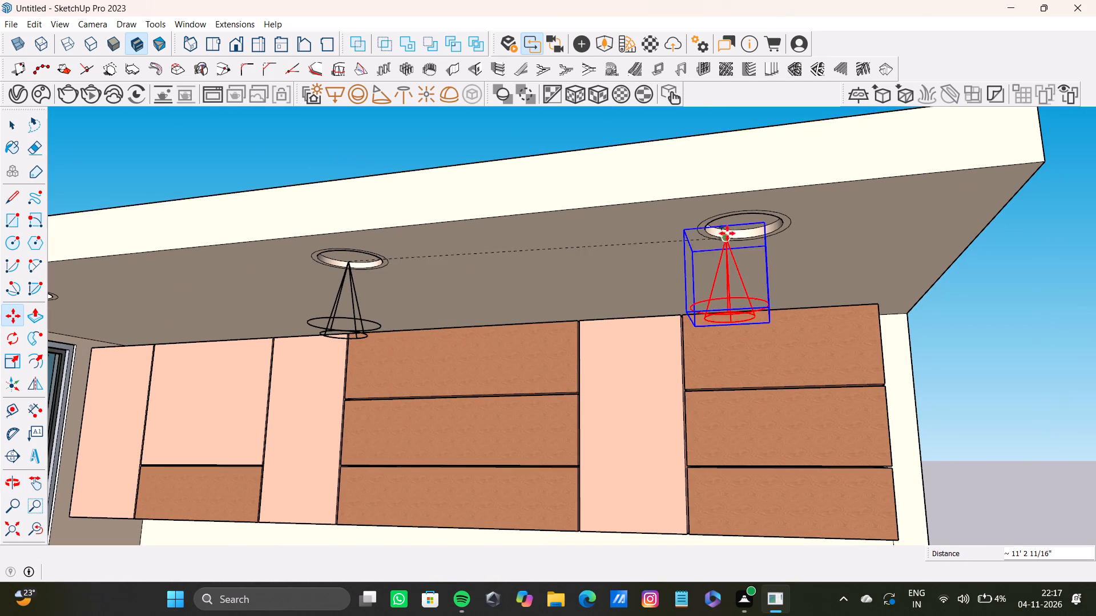
pyautogui.click(747, 225)
# Move the third spot light by its tip onto the centre of the recess farthest from the window.
pyautogui.scroll(1, 747, 224)
pyautogui.middleClick(747, 223)
pyautogui.scroll(-2, 747, 223)
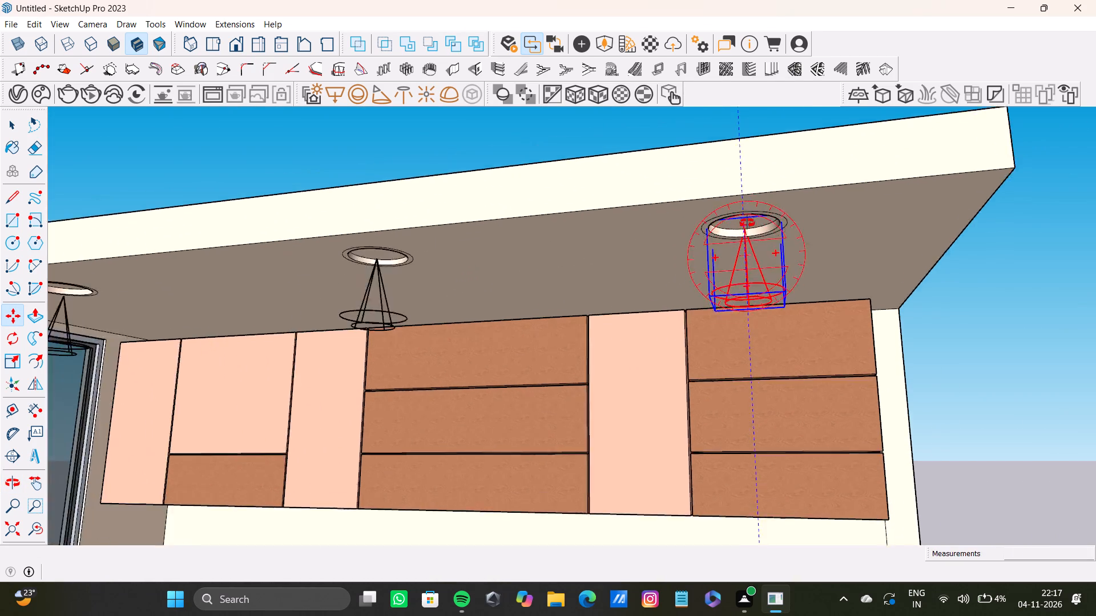
pyautogui.scroll(-1, 747, 223)
pyautogui.moveTo(747, 223); pyautogui.dragTo(577, 228, button='middle')
pyautogui.scroll(-3, 578, 322)
pyautogui.moveTo(606, 350); pyautogui.dragTo(481, 370, button='middle')
pyautogui.scroll(6, 397, 338)
pyautogui.keyDown('shift'); pyautogui.moveTo(534, 405); pyautogui.dragTo(532, 333, button='middle'); pyautogui.keyUp('shift')
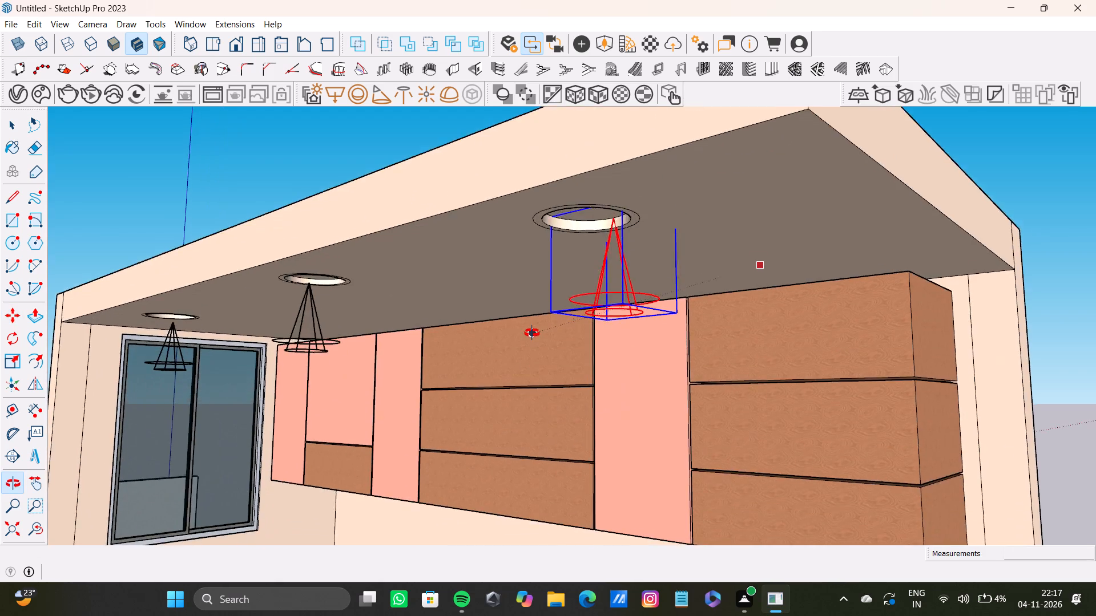
pyautogui.keyDown('shift'); pyautogui.moveTo(532, 333); pyautogui.dragTo(520, 334, button='middle'); pyautogui.keyUp('shift')
pyautogui.scroll(11, 598, 228)
pyautogui.moveTo(624, 252); pyautogui.dragTo(633, 271, button='middle')
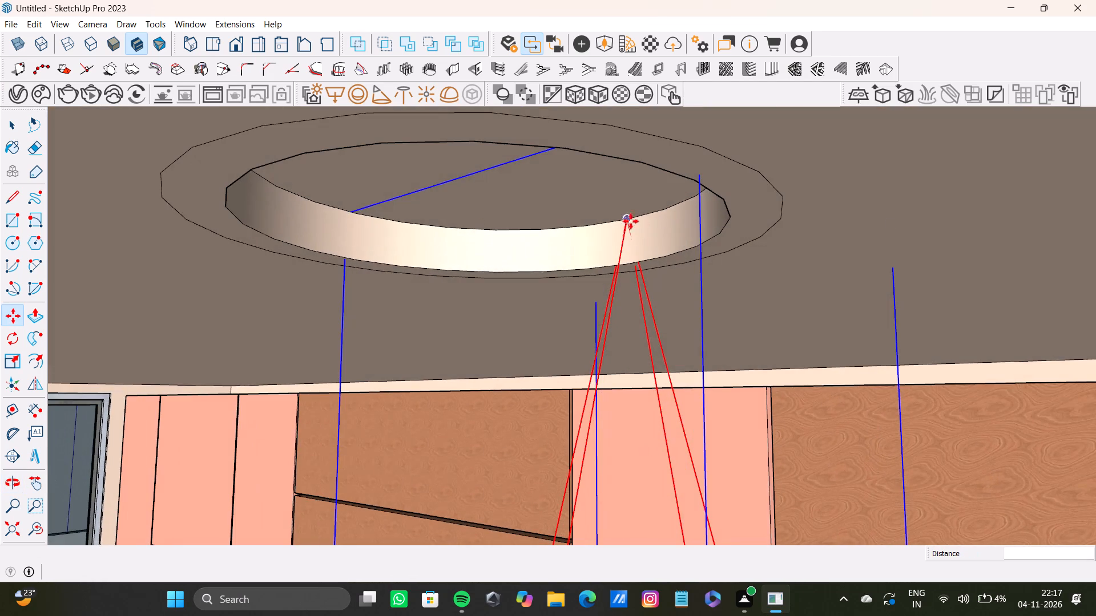
pyautogui.click(630, 221)
pyautogui.click(477, 166)
# Lower the third spot light straight down slightly within its recess, towards the recess's lower edge.
pyautogui.moveTo(477, 169); pyautogui.dragTo(473, 191)
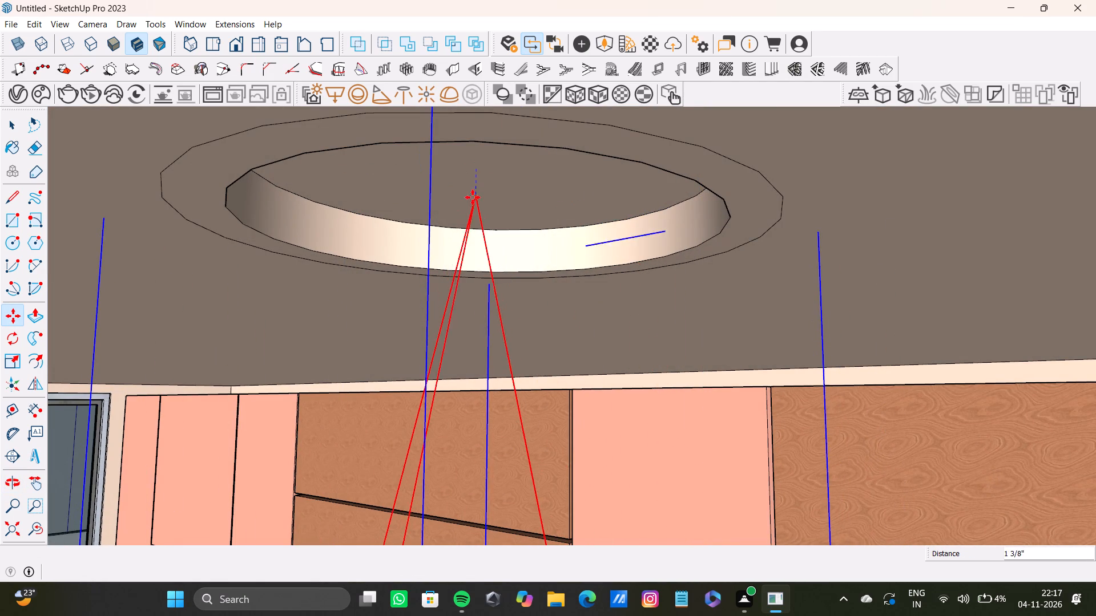
pyautogui.click(472, 221)
pyautogui.scroll(-4, 474, 227)
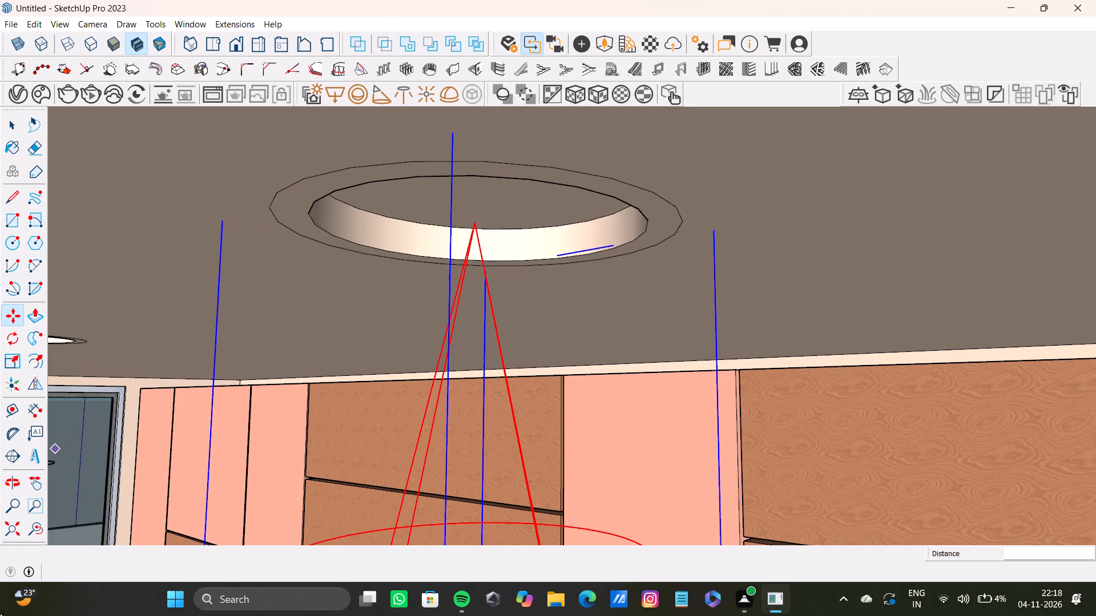
# Examine the whole kitchen model with the three ceiling spot lights in their recesses.
pyautogui.click(10, 533)
pyautogui.moveTo(386, 376); pyautogui.dragTo(557, 432, button='middle')
pyautogui.scroll(-10, 598, 394)
pyautogui.scroll(1, 624, 408)
pyautogui.moveTo(624, 408); pyautogui.dragTo(451, 398, button='middle')
pyautogui.scroll(9, 570, 382)
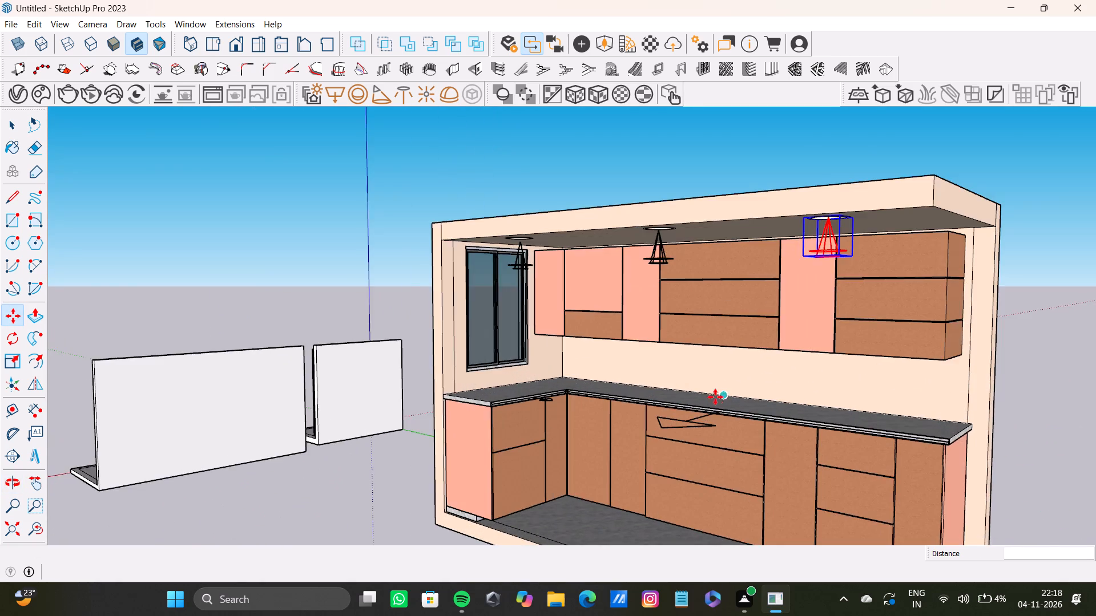
pyautogui.scroll(-8, 715, 397)
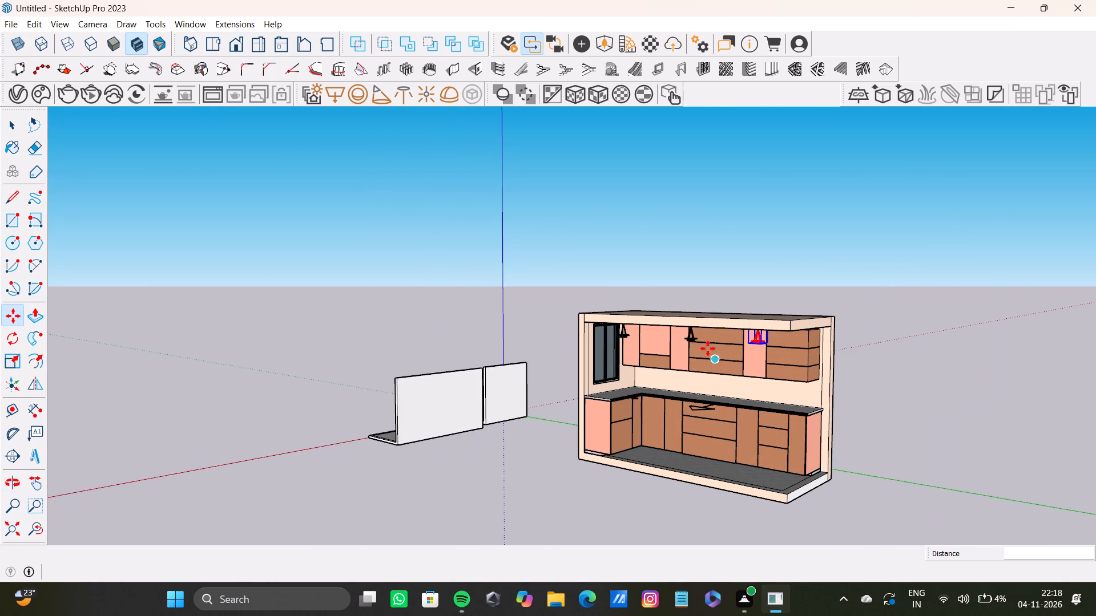
pyautogui.scroll(3, 698, 399)
pyautogui.keyDown('shift'); pyautogui.moveTo(658, 395); pyautogui.dragTo(479, 400, button='middle'); pyautogui.keyUp('shift')
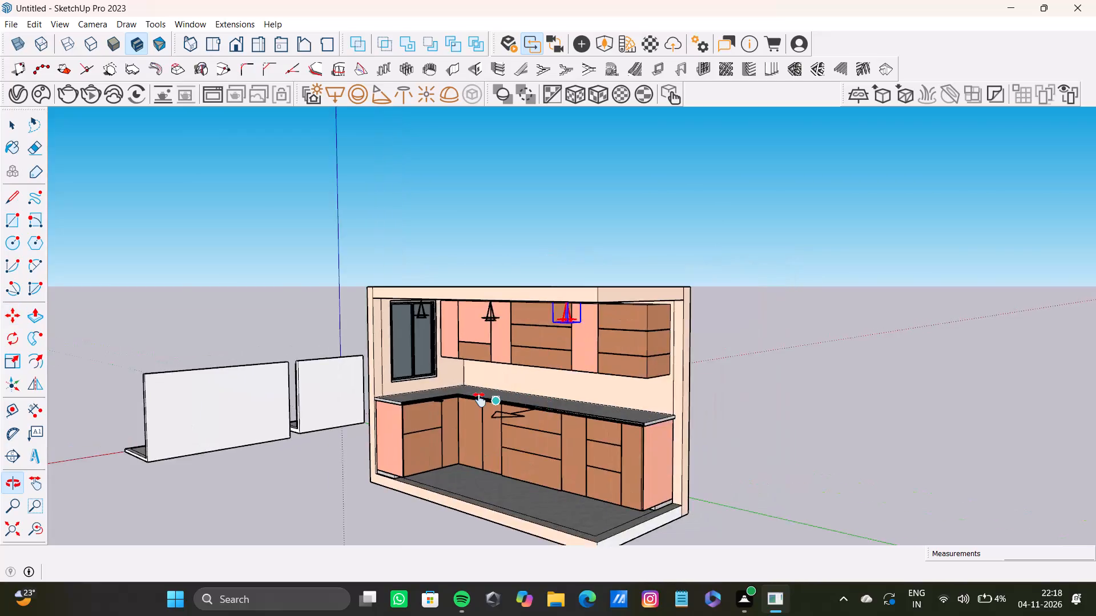
# Examine the kitchen with its three ceiling spot lights from several angles and clear the selection.
pyautogui.keyDown('shift'); pyautogui.moveTo(479, 400); pyautogui.dragTo(481, 352, button='middle'); pyautogui.keyUp('shift')
pyautogui.scroll(3, 481, 352)
pyautogui.scroll(-3, 486, 351)
pyautogui.moveTo(486, 350); pyautogui.dragTo(565, 347, button='middle')
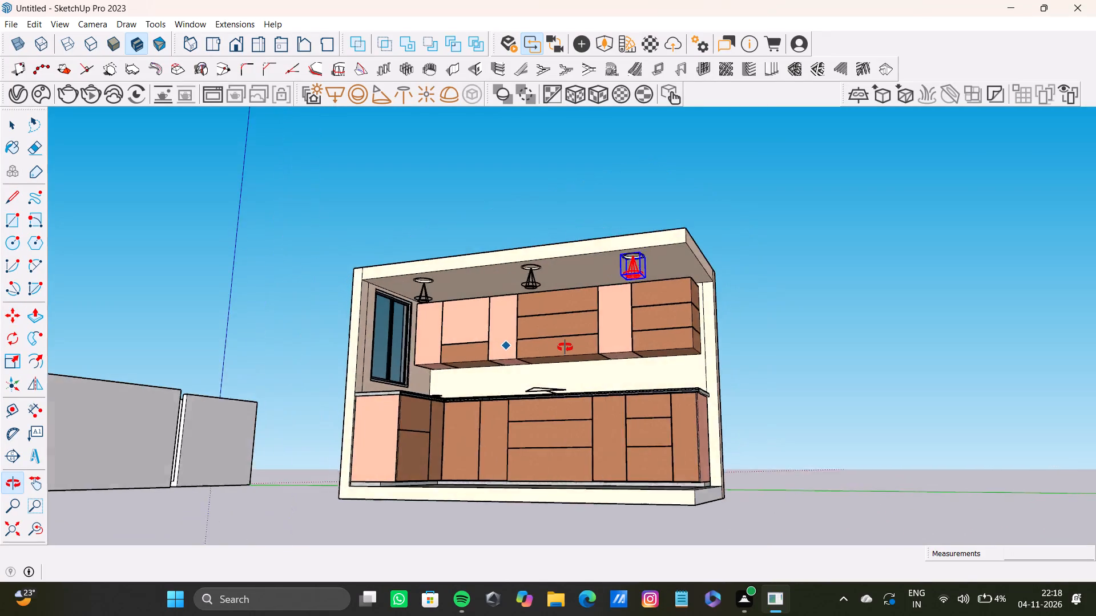
pyautogui.moveTo(565, 347); pyautogui.dragTo(491, 378, button='middle')
pyautogui.scroll(3, 493, 378)
pyautogui.keyDown('shift'); pyautogui.moveTo(491, 374); pyautogui.dragTo(458, 350, button='middle'); pyautogui.keyUp('shift')
pyautogui.scroll(2, 458, 350)
pyautogui.keyDown('shift'); pyautogui.moveTo(461, 360); pyautogui.dragTo(509, 372, button='middle'); pyautogui.keyUp('shift')
pyautogui.scroll(-4, 509, 372)
pyautogui.keyDown('shift'); pyautogui.moveTo(509, 372); pyautogui.dragTo(493, 339, button='middle'); pyautogui.keyUp('shift')
pyautogui.scroll(2, 493, 339)
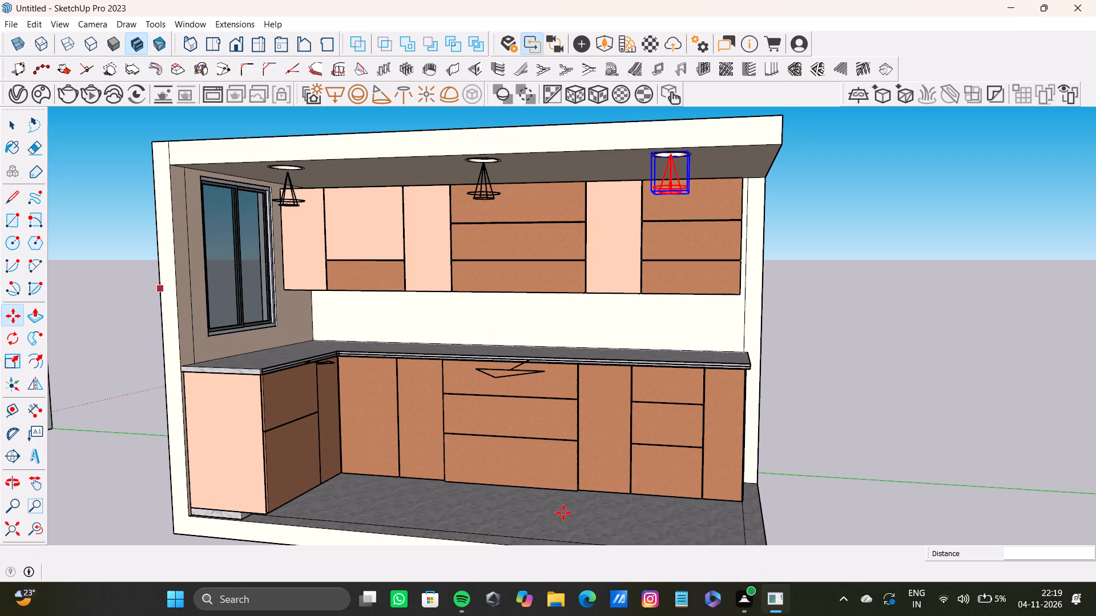
pyautogui.press('space')
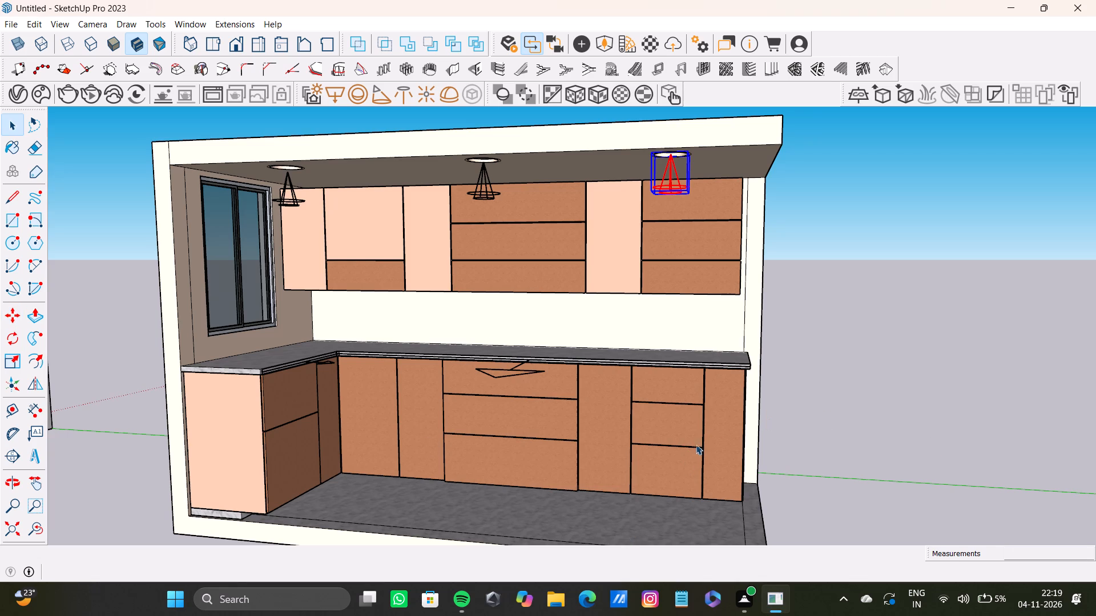
pyautogui.click(827, 281)
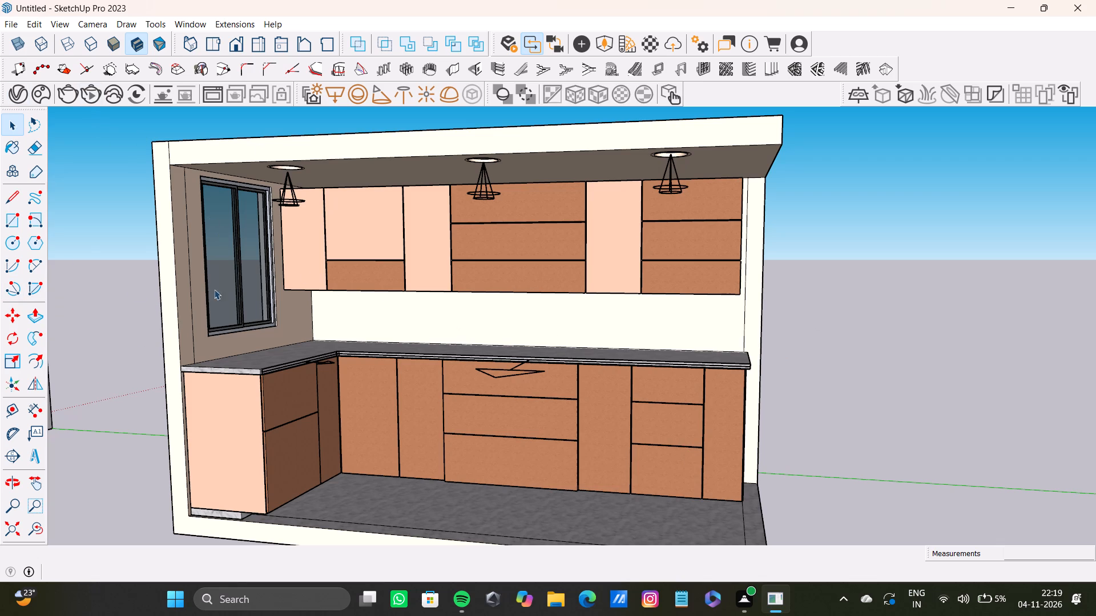
# Set the Spot Light's intensity to 100000 in the V-Ray Asset Editor's lights list.
pyautogui.click(14, 93)
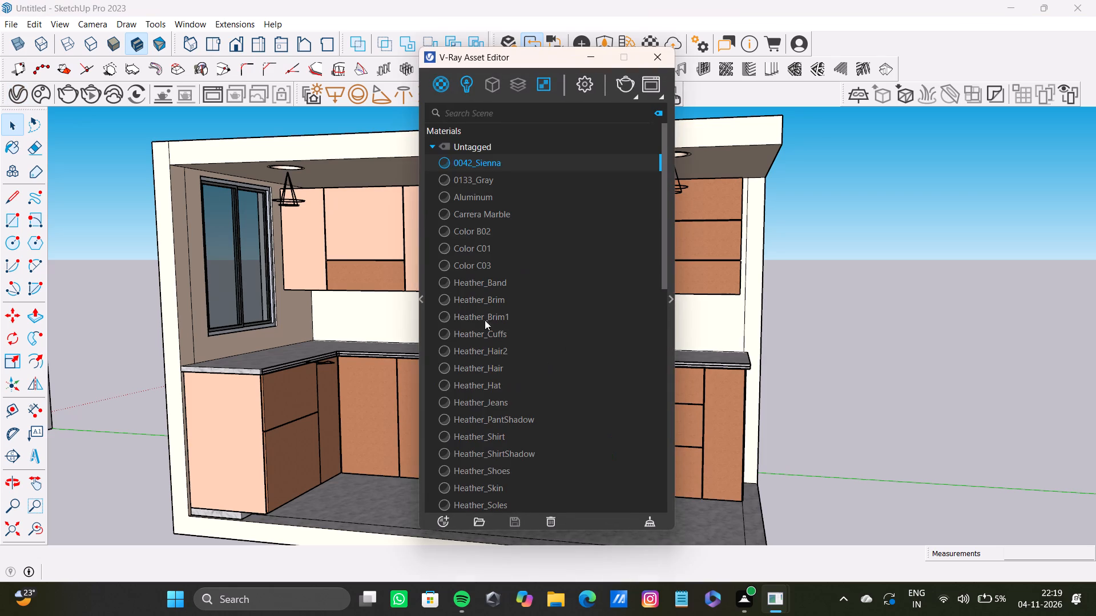
pyautogui.click(461, 85)
pyautogui.click(643, 195)
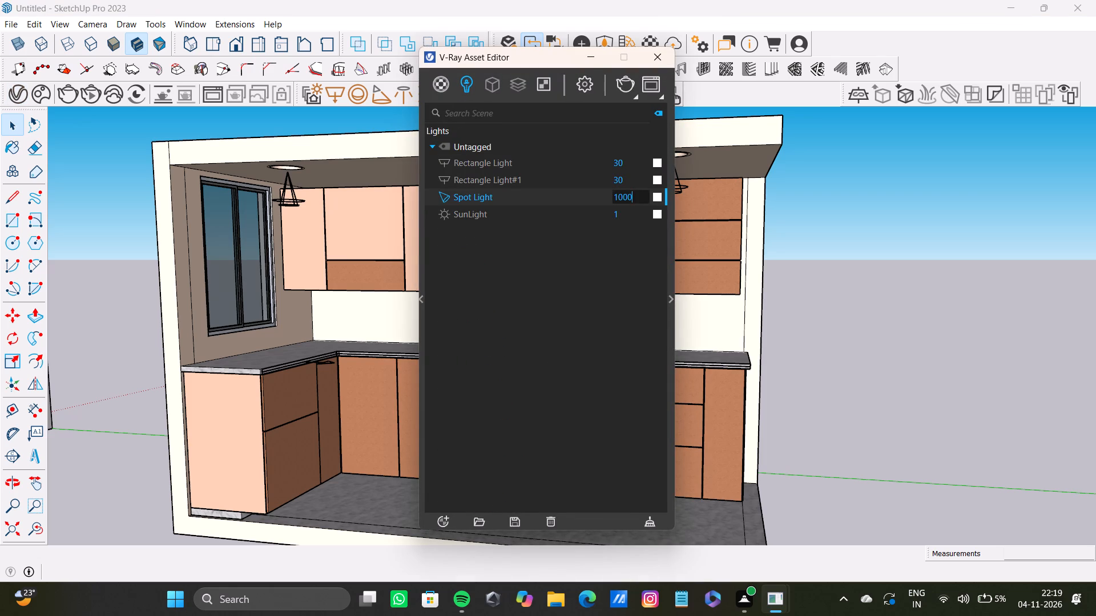
pyautogui.press('0')
pyautogui.press('0')
pyautogui.click(655, 64)
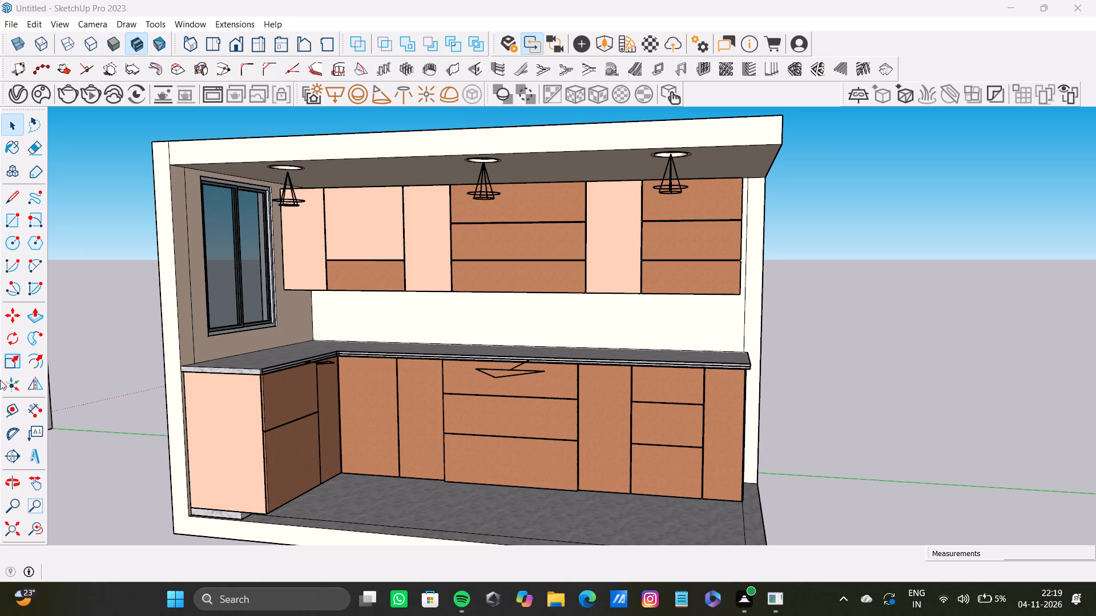
# Place a V-Ray dome light on the kitchen floor in front of the base cabinets.
pyautogui.click(442, 99)
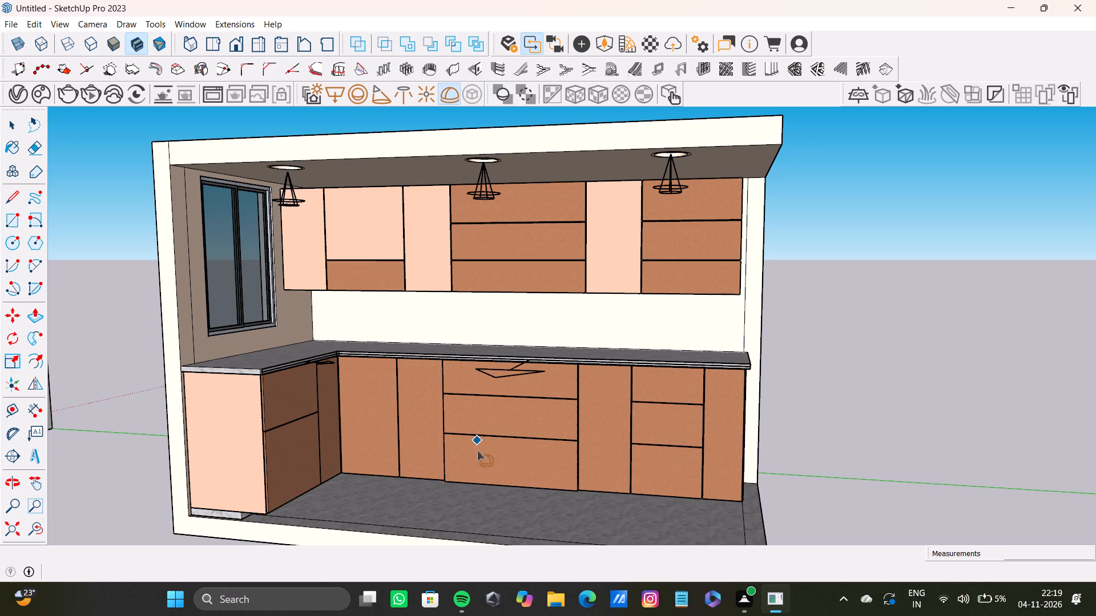
pyautogui.click(494, 524)
pyautogui.press('space')
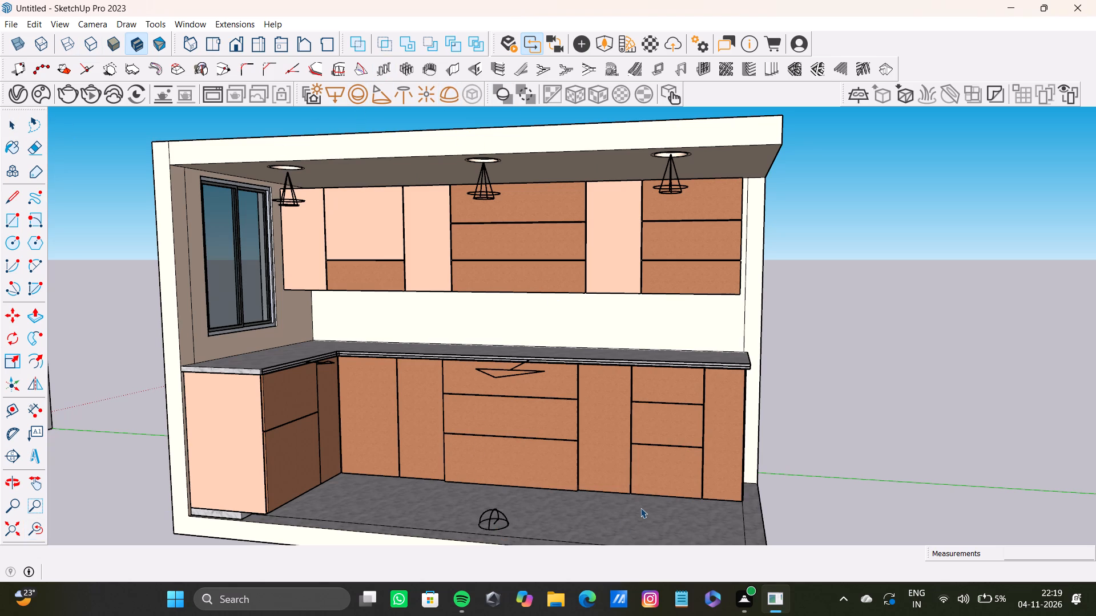
# Scale up the dome light on the kitchen floor by one corner of its bounding box.
pyautogui.scroll(7, 546, 486)
pyautogui.scroll(-5, 488, 510)
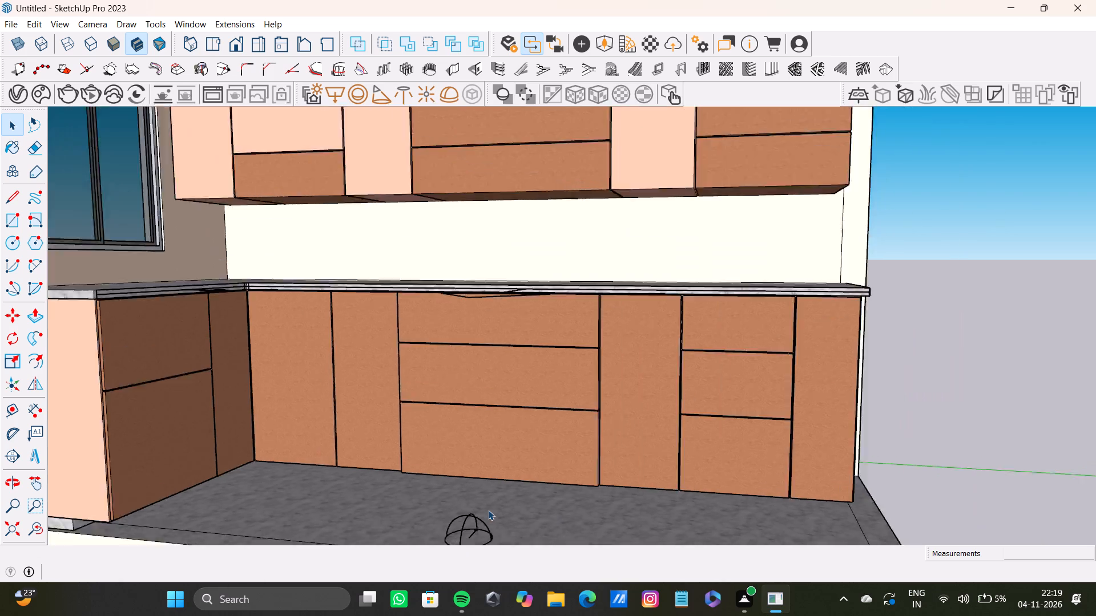
pyautogui.scroll(-4, 488, 510)
pyautogui.moveTo(488, 513); pyautogui.dragTo(356, 531, button='middle')
pyautogui.scroll(7, 469, 476)
pyautogui.scroll(-9, 453, 515)
pyautogui.moveTo(453, 512); pyautogui.dragTo(549, 531, button='middle')
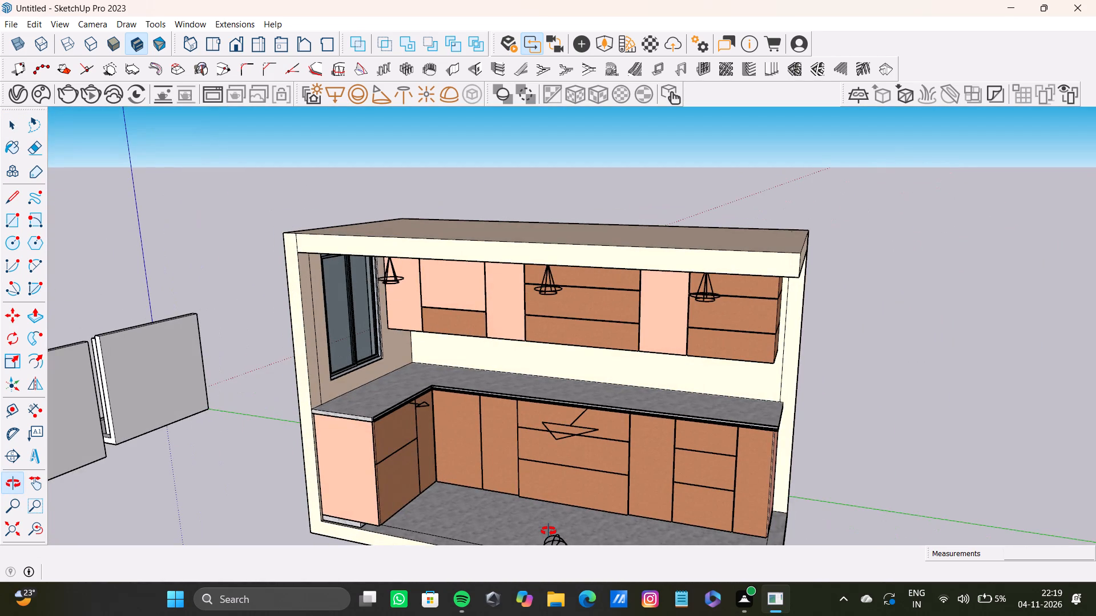
pyautogui.moveTo(549, 531); pyautogui.dragTo(514, 458, button='middle')
pyautogui.scroll(14, 521, 463)
pyautogui.press('space')
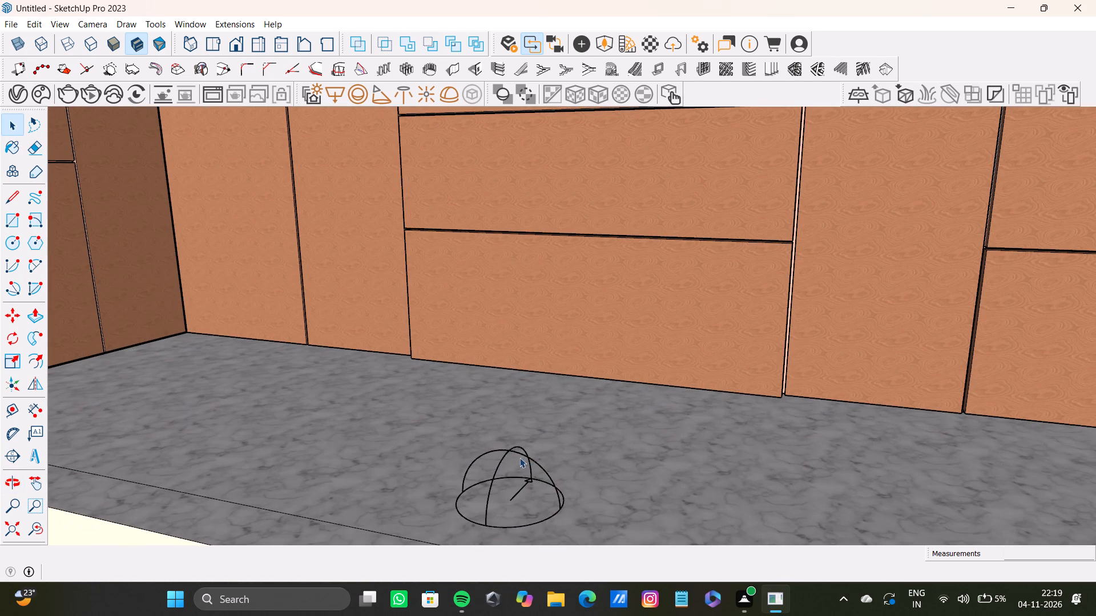
pyautogui.click(503, 458)
pyautogui.press('s')
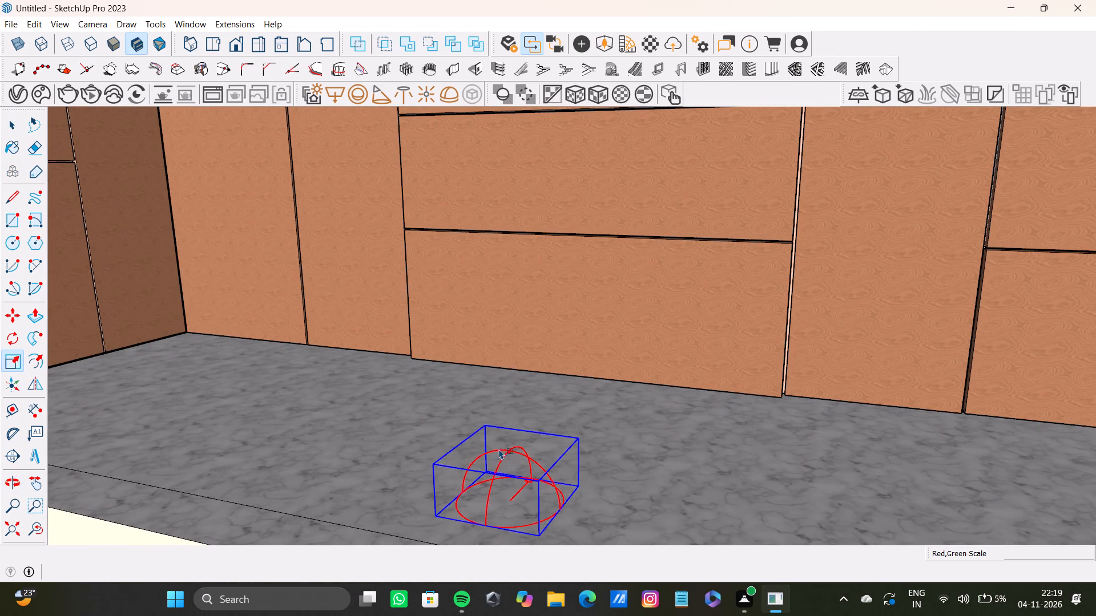
pyautogui.moveTo(486, 423); pyautogui.dragTo(370, 303)
pyautogui.press('space')
pyautogui.scroll(-3, 422, 366)
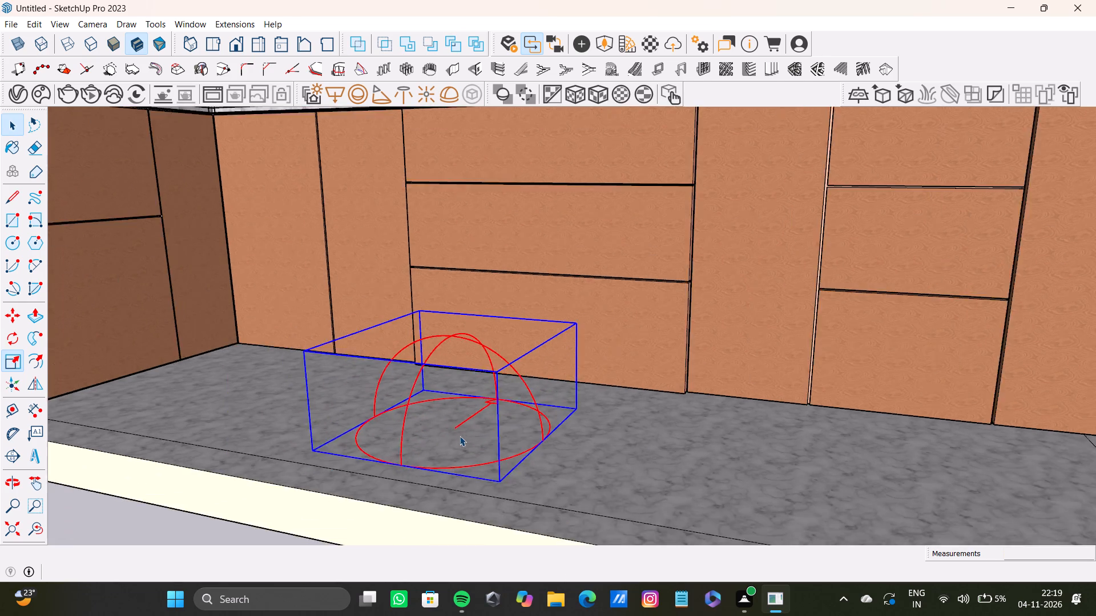
# Examine the kitchen with the enlarged dome light and the ceiling spot lights from several angles.
pyautogui.scroll(-9, 460, 436)
pyautogui.moveTo(465, 439); pyautogui.dragTo(301, 433, button='middle')
pyautogui.scroll(-5, 329, 423)
pyautogui.keyDown('shift'); pyautogui.moveTo(333, 421); pyautogui.dragTo(488, 433, button='middle'); pyautogui.keyUp('shift')
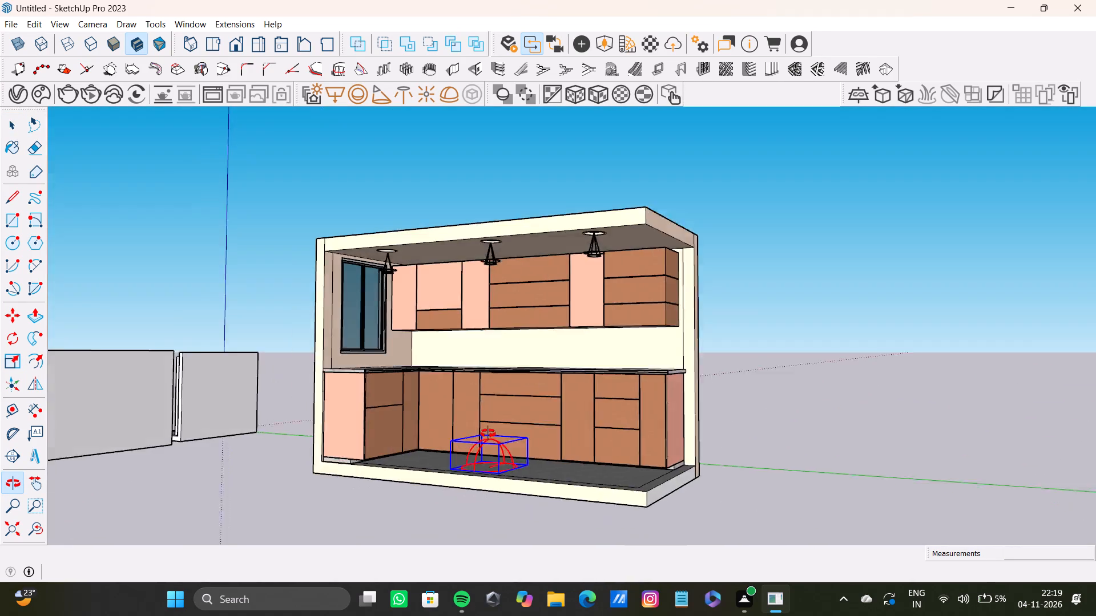
pyautogui.keyDown('shift'); pyautogui.moveTo(488, 433); pyautogui.dragTo(497, 443, button='middle'); pyautogui.keyUp('shift')
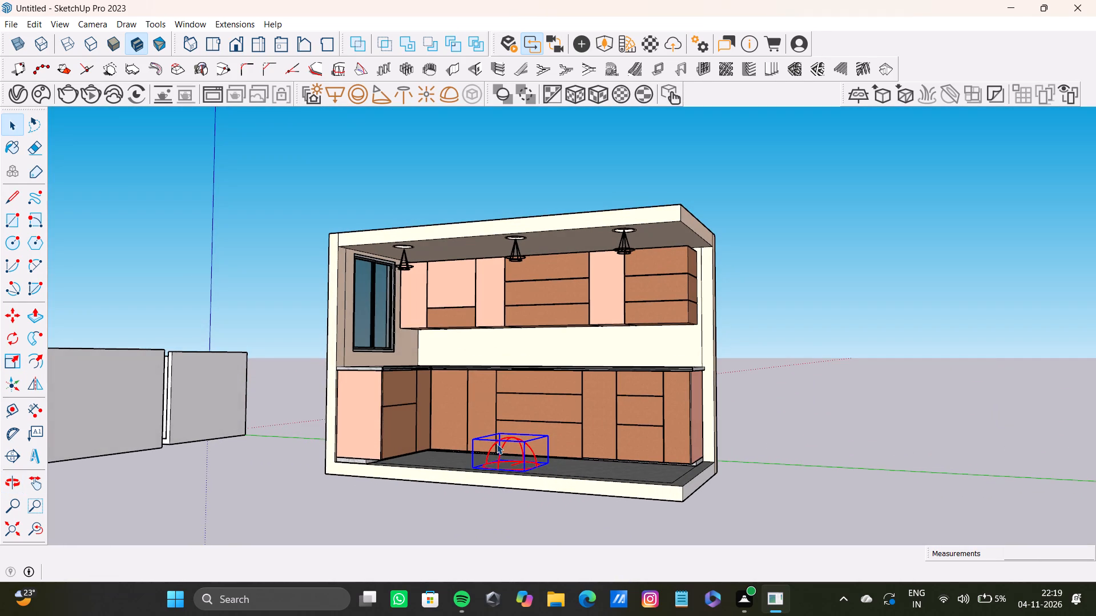
pyautogui.scroll(2, 518, 429)
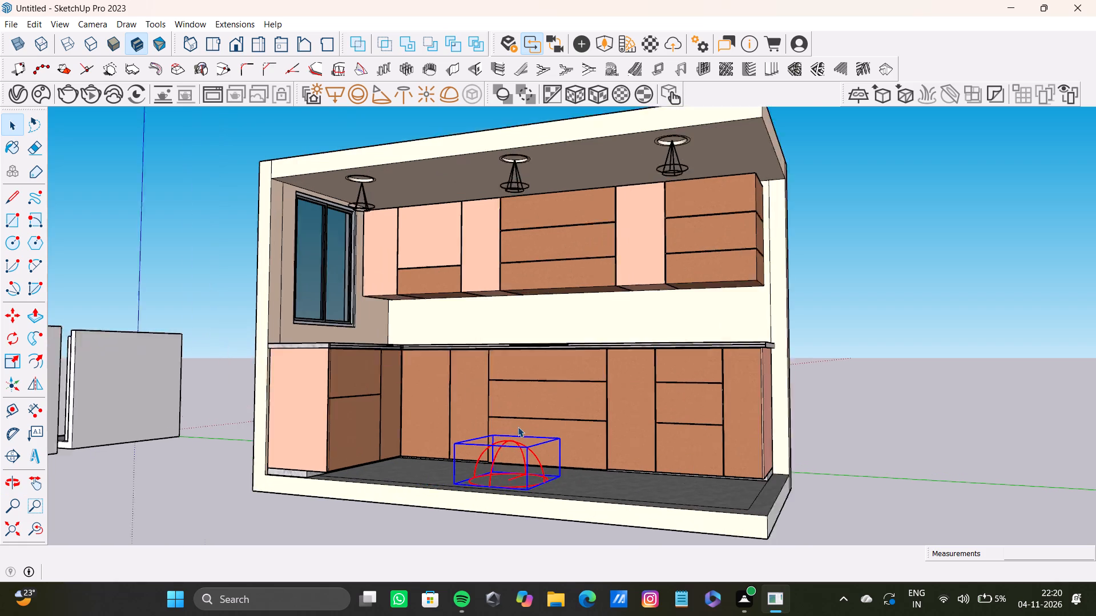
pyautogui.scroll(2, 518, 427)
pyautogui.moveTo(461, 257); pyautogui.dragTo(502, 326, button='middle')
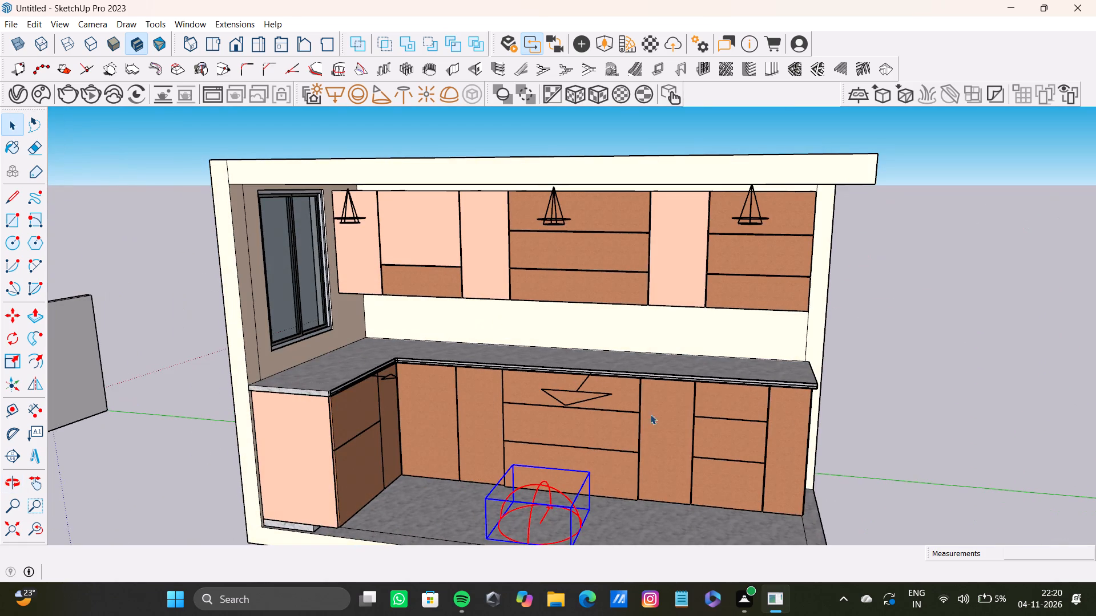
pyautogui.scroll(-4, 635, 380)
pyautogui.moveTo(672, 376); pyautogui.dragTo(482, 322, button='middle')
pyautogui.scroll(3, 606, 353)
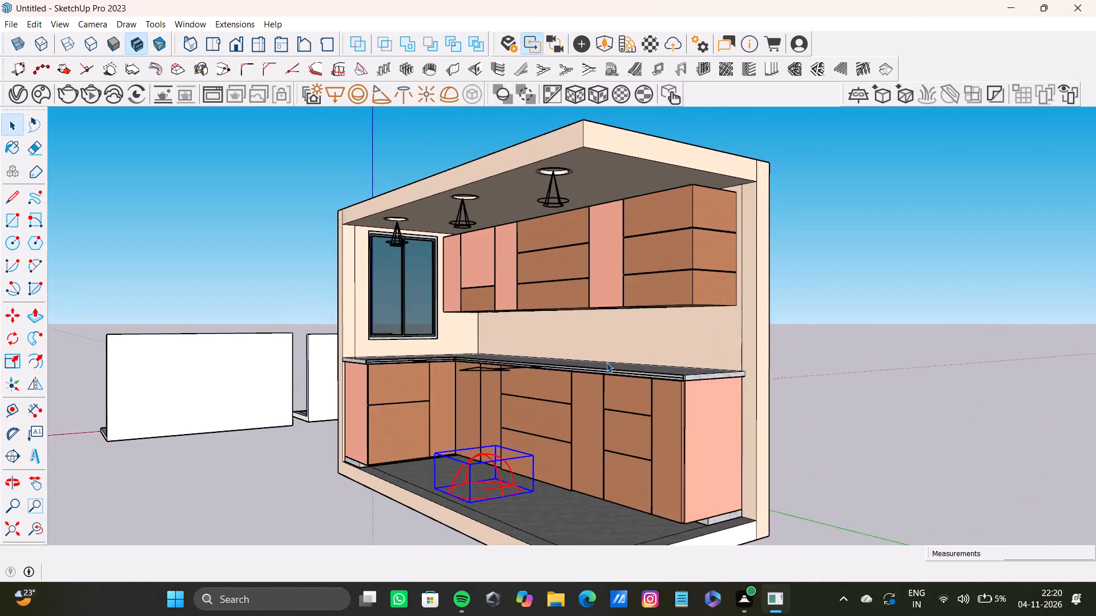
pyautogui.moveTo(605, 364); pyautogui.dragTo(722, 370, button='middle')
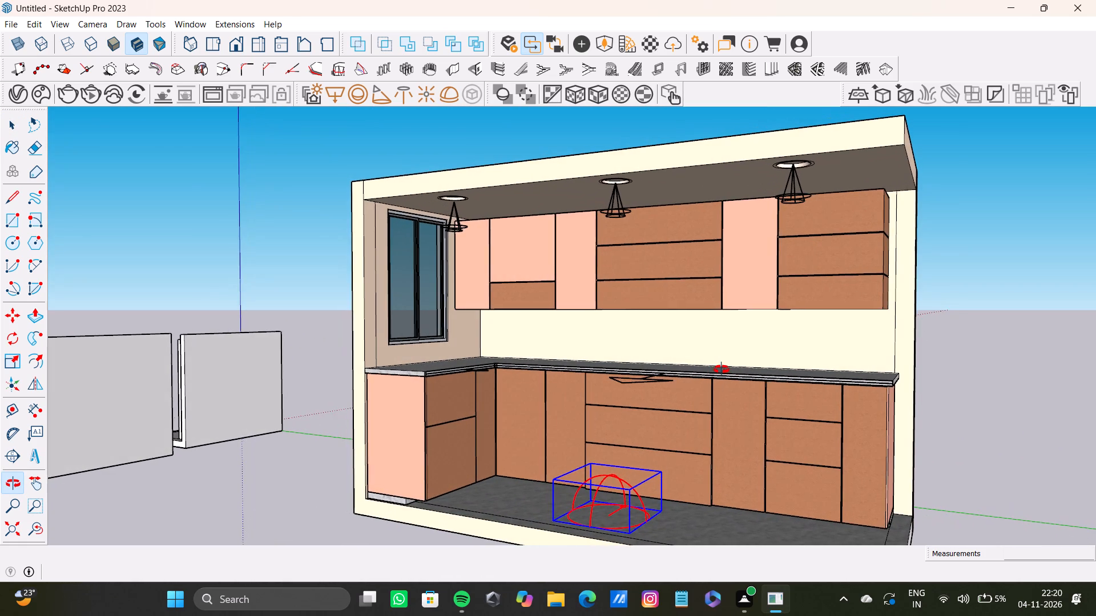
pyautogui.moveTo(722, 370); pyautogui.dragTo(724, 373, button='middle')
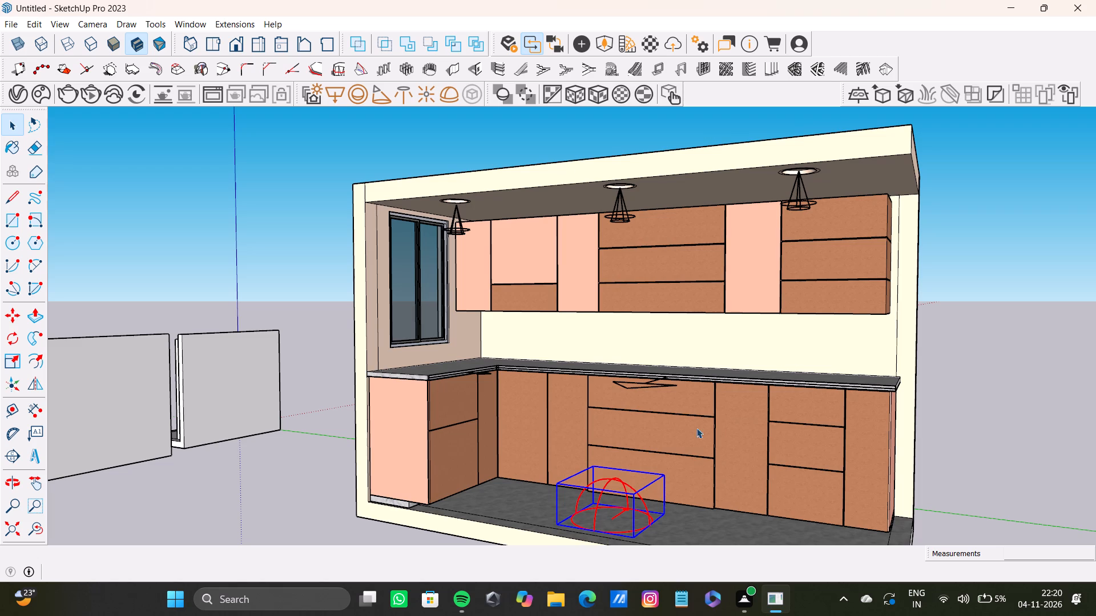
pyautogui.scroll(-6, 644, 407)
pyautogui.scroll(4, 666, 385)
pyautogui.scroll(2, 616, 379)
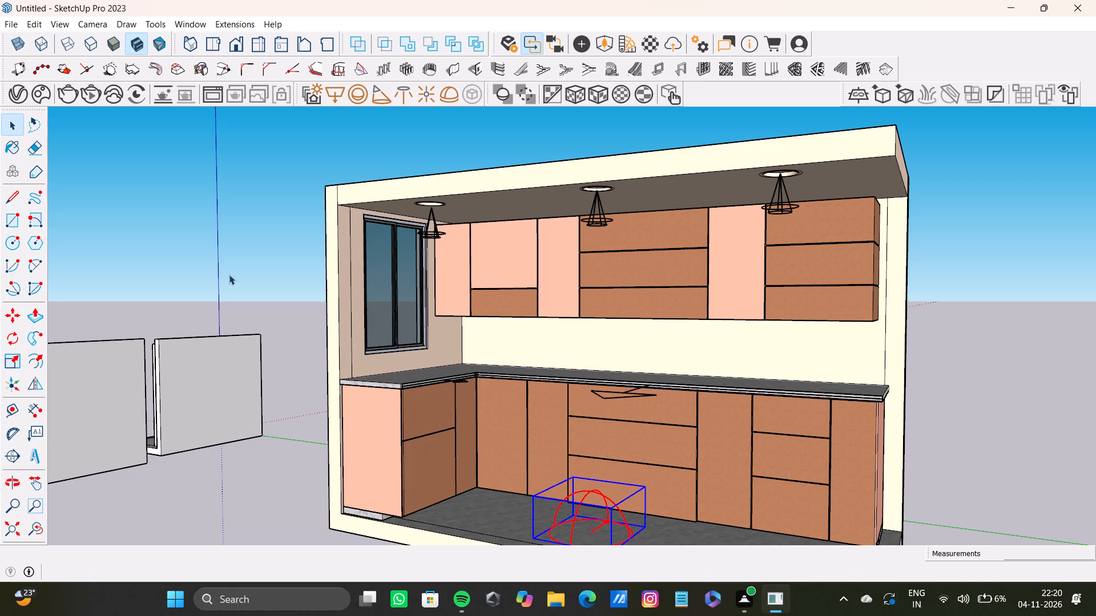
pyautogui.scroll(7, 636, 421)
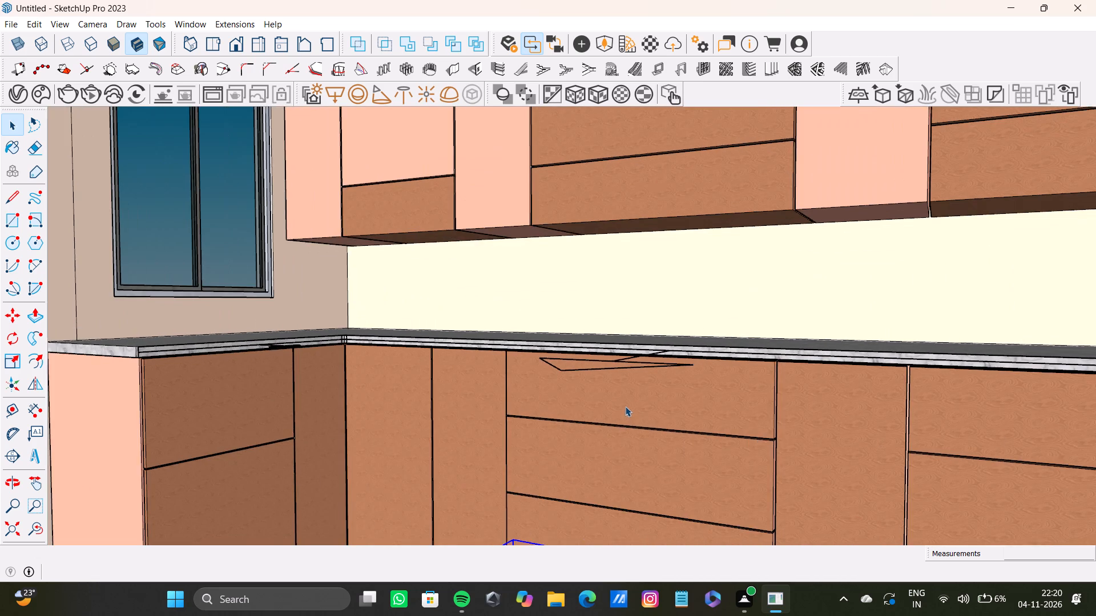
pyautogui.scroll(-9, 625, 406)
pyautogui.middleClick(625, 406)
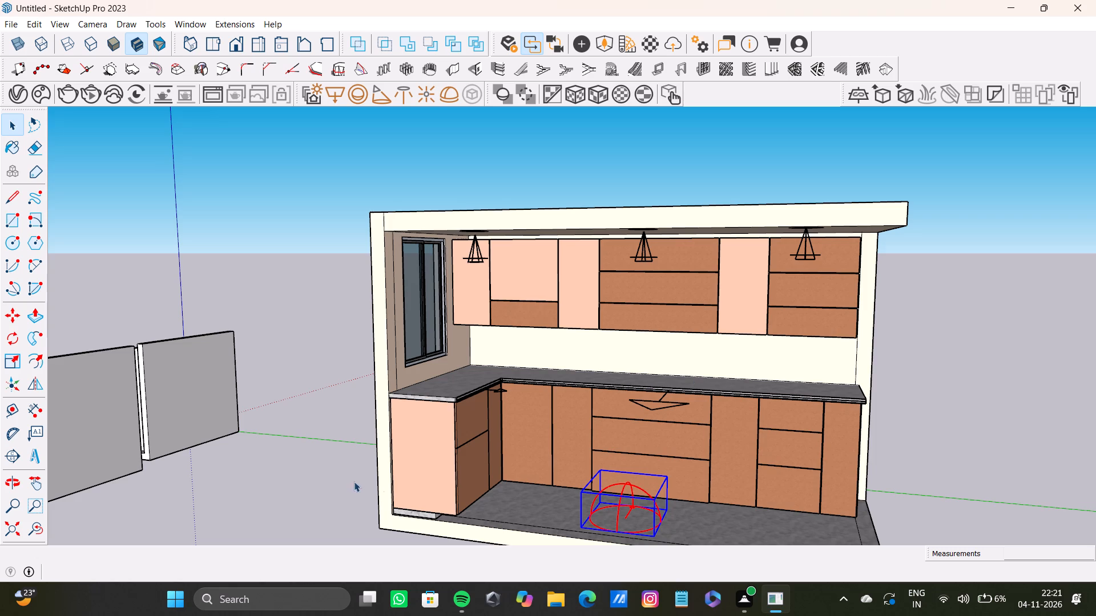
# Start a V-Ray interactive render of the whole kitchen, seen slightly from below, and reposition the frame buffer window.
pyautogui.scroll(-1, 500, 431)
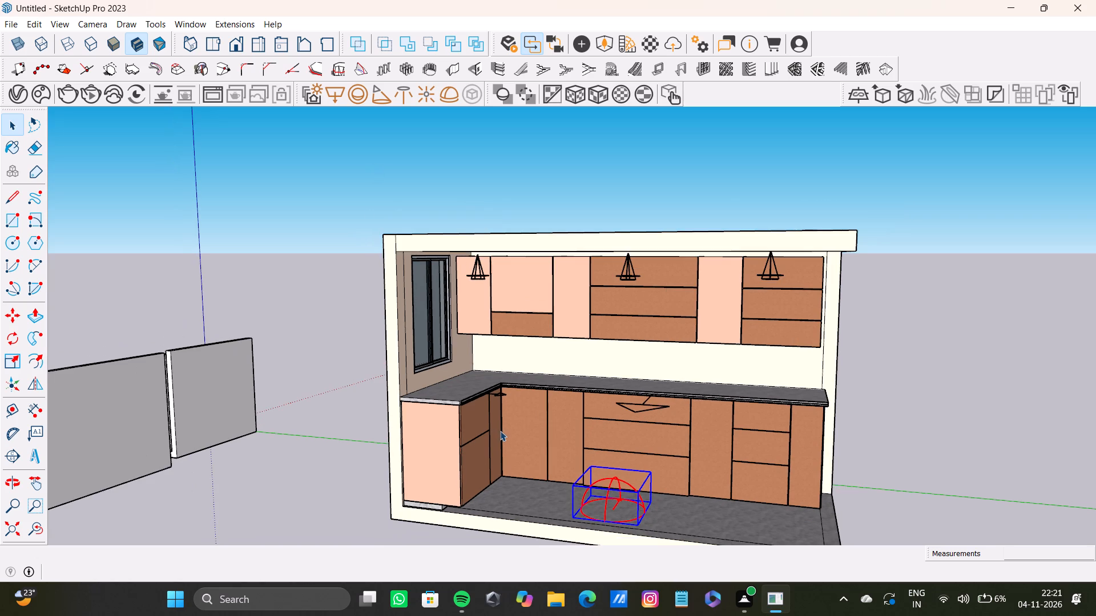
pyautogui.keyDown('shift'); pyautogui.moveTo(500, 431); pyautogui.dragTo(349, 384, button='middle'); pyautogui.keyUp('shift')
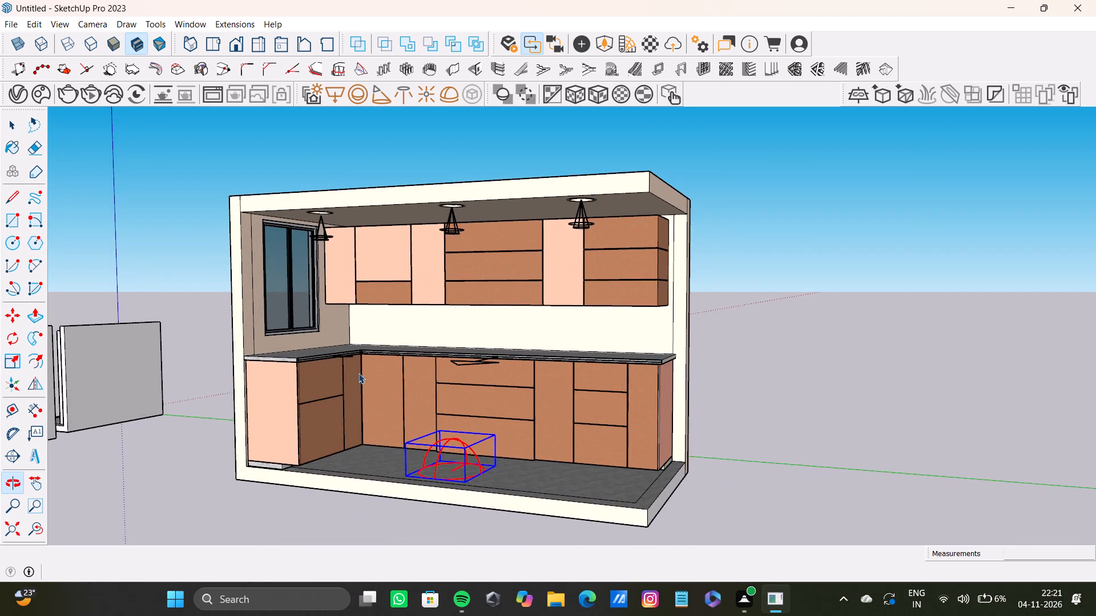
pyautogui.scroll(1, 359, 372)
pyautogui.keyDown('shift'); pyautogui.moveTo(397, 363); pyautogui.dragTo(391, 354, button='middle'); pyautogui.keyUp('shift')
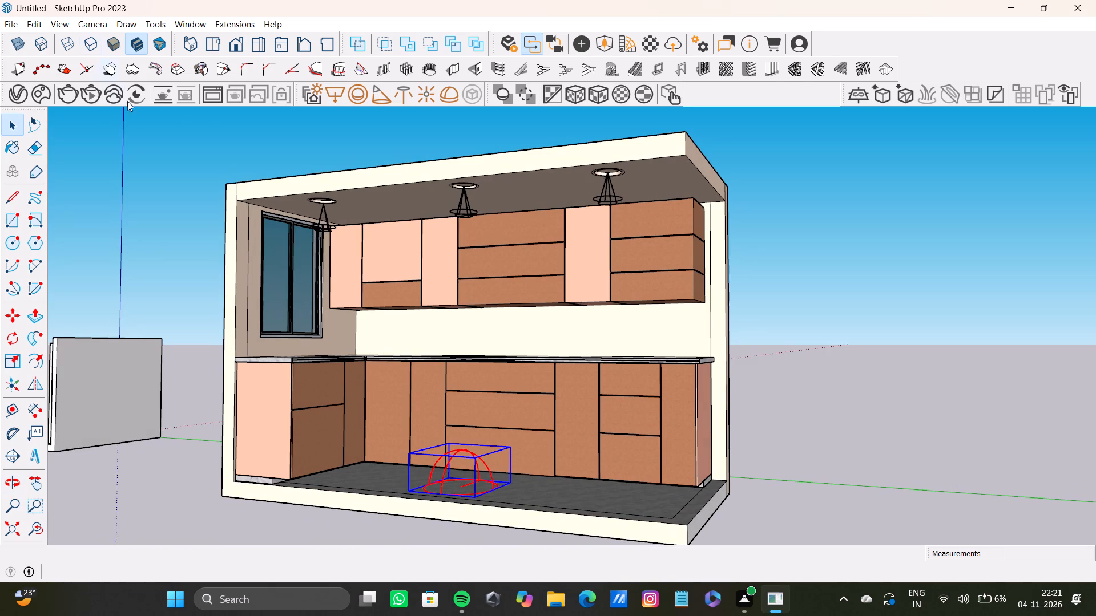
pyautogui.click(89, 100)
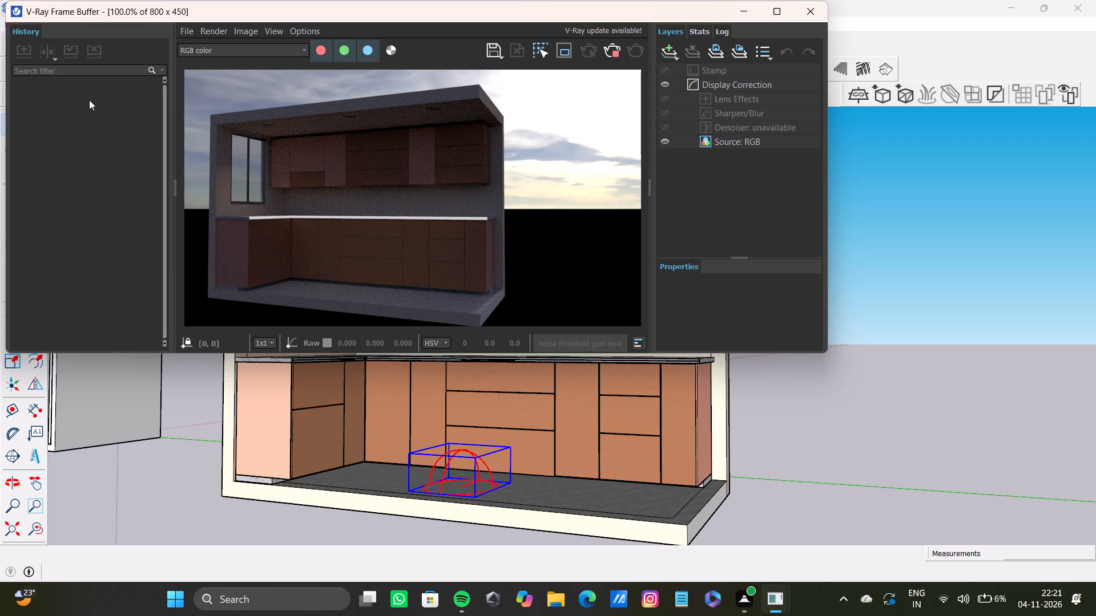
pyautogui.moveTo(410, 11); pyautogui.dragTo(454, 108)
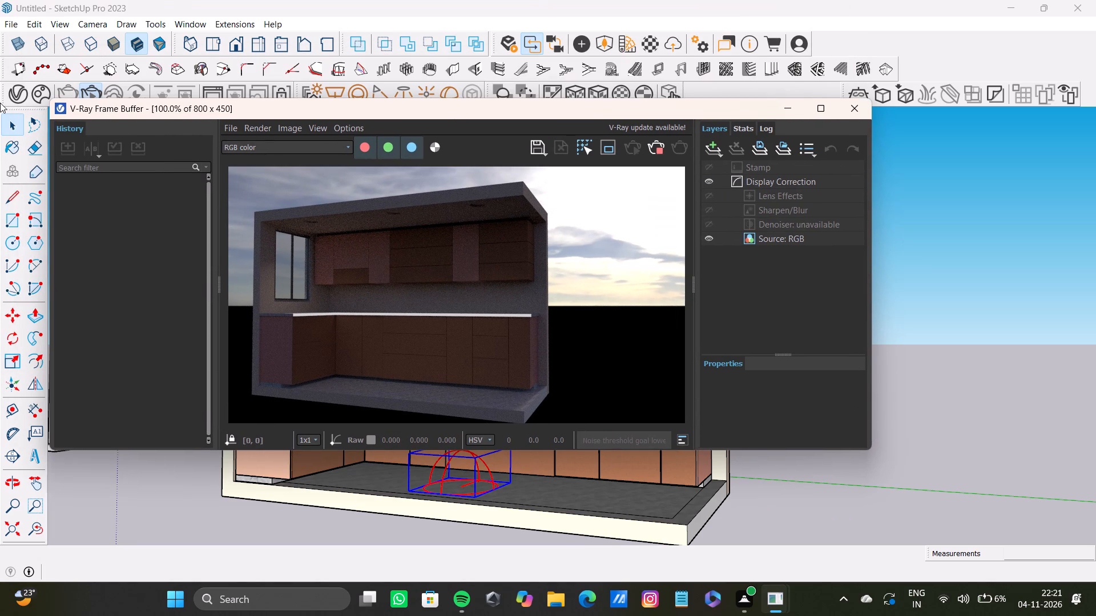
# Raise the Spot Light's intensity to 1000000 in the V-Ray Asset Editor while the interactive render runs.
pyautogui.click(17, 88)
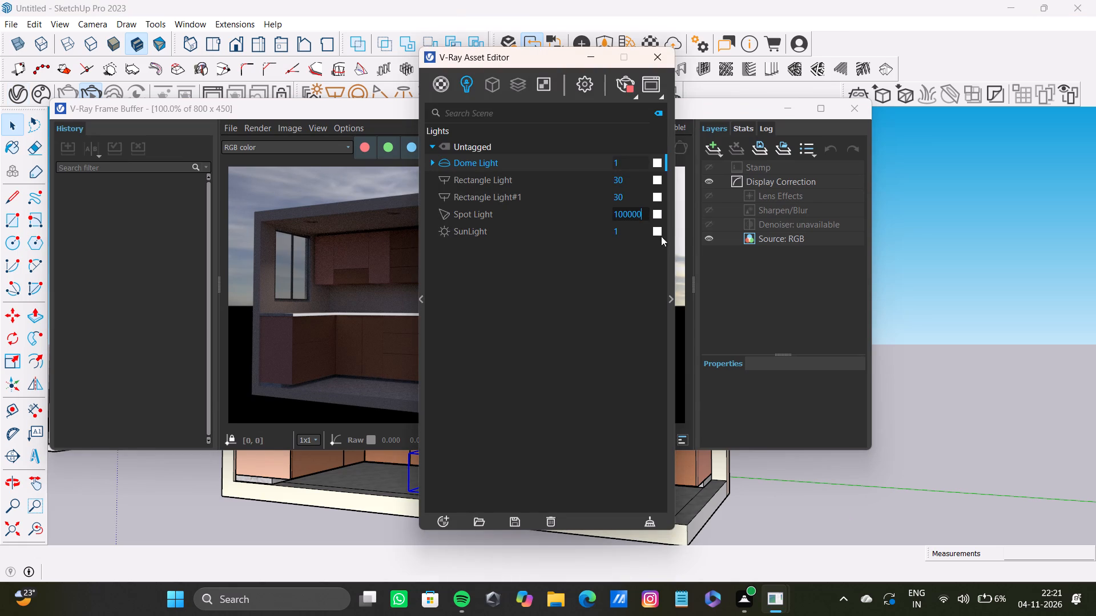
pyautogui.click(644, 214)
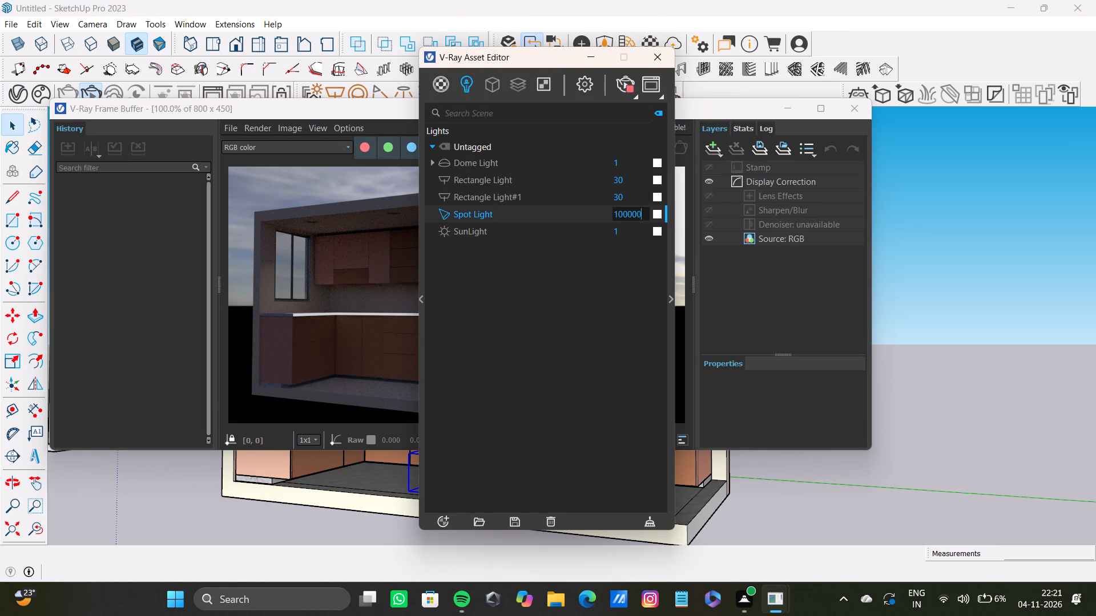
pyautogui.press('0')
pyautogui.press('Return')
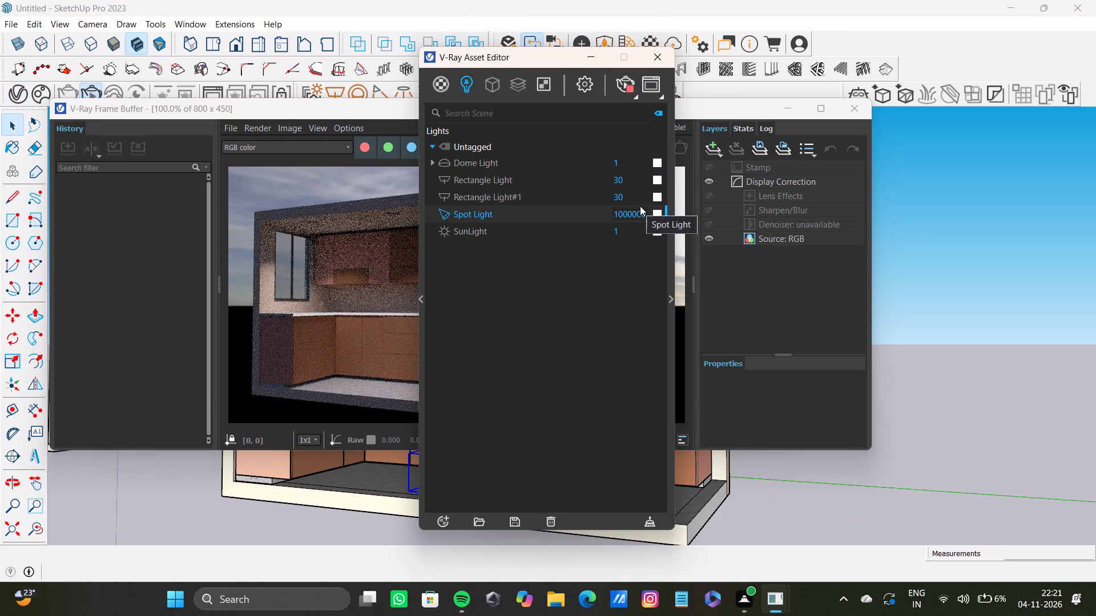
pyautogui.click(661, 58)
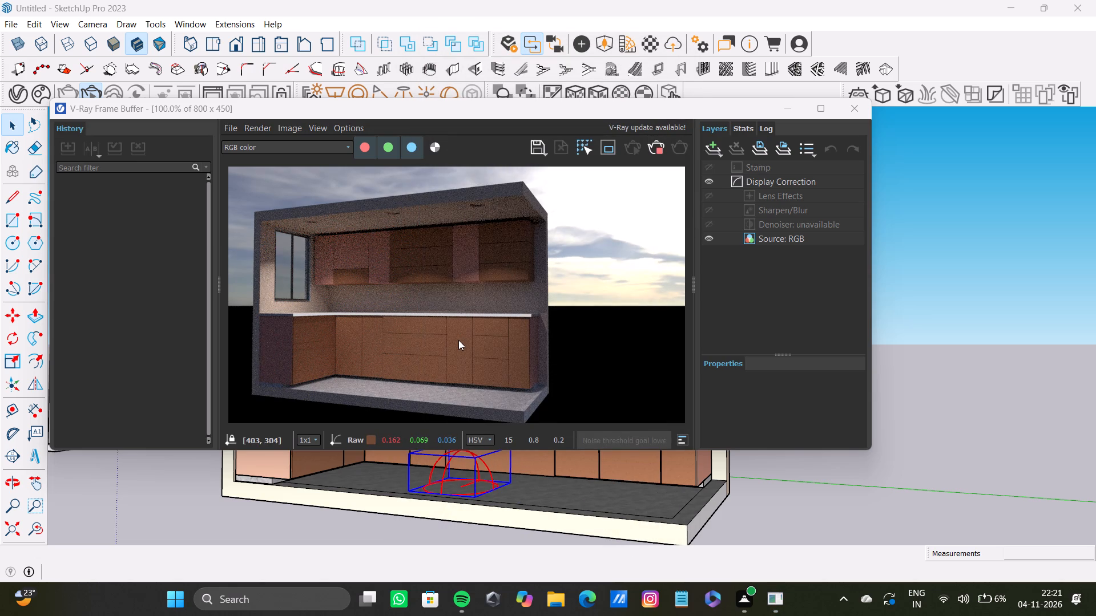
# Save the rendered kitchen image from the frame buffer as a PNG named 4th nov vray6 in the Desktop pdfs folder.
pyautogui.click(531, 149)
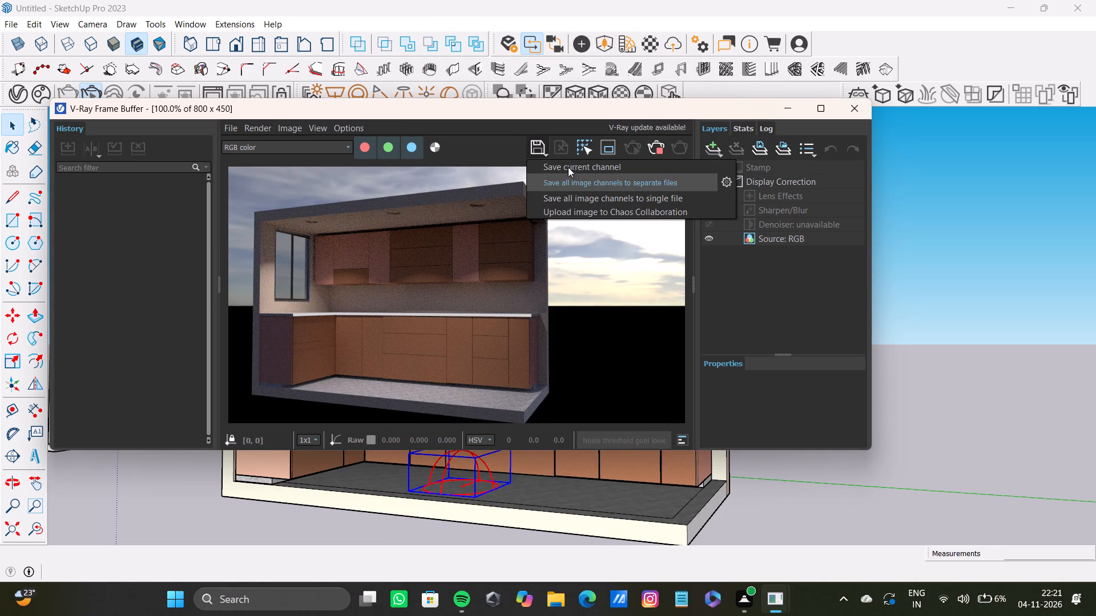
pyautogui.doubleClick(538, 151)
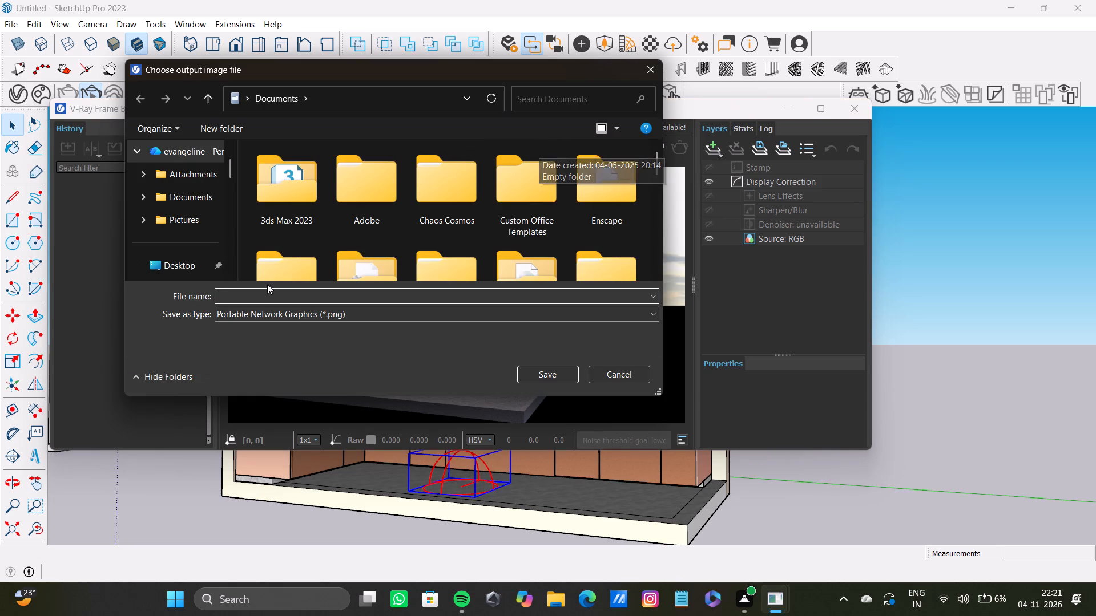
pyautogui.scroll(-7, 197, 229)
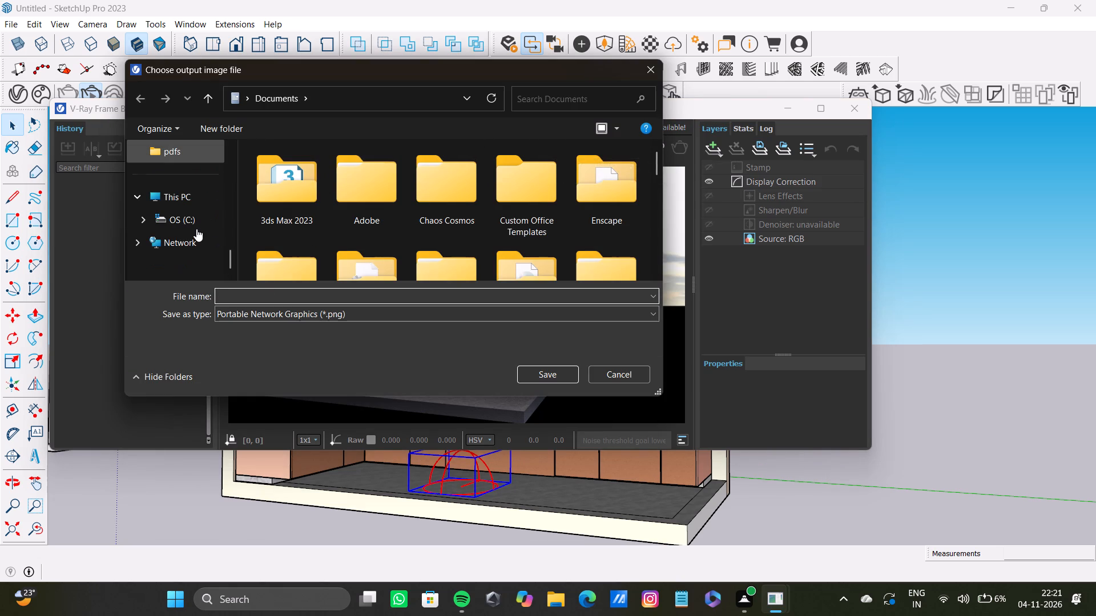
pyautogui.scroll(-4, 196, 229)
pyautogui.scroll(3, 196, 229)
pyautogui.scroll(-2, 196, 229)
pyautogui.click(192, 216)
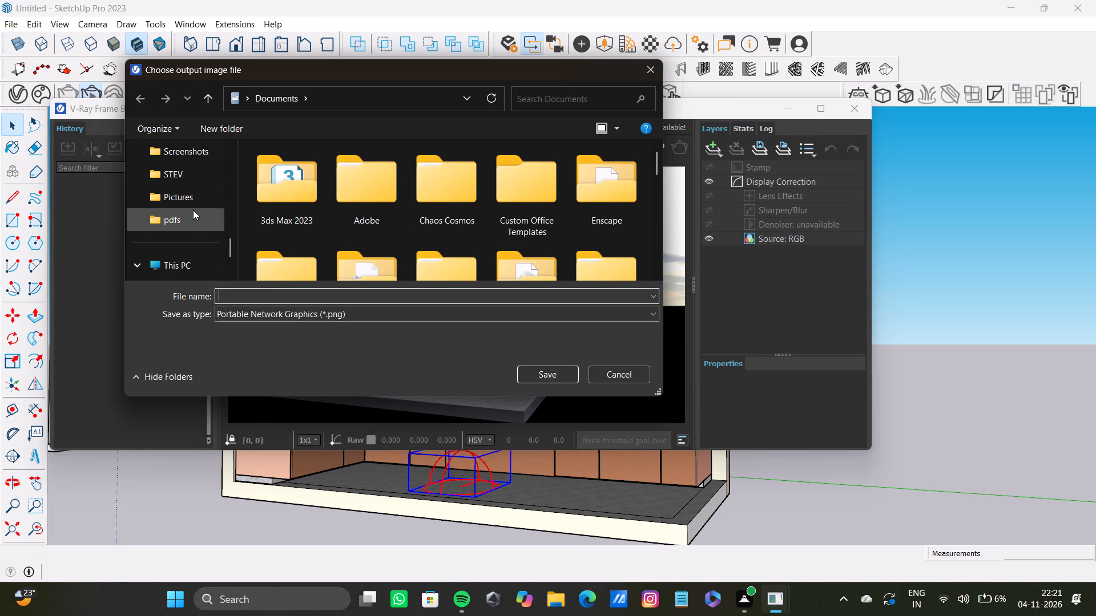
pyautogui.scroll(-19, 317, 228)
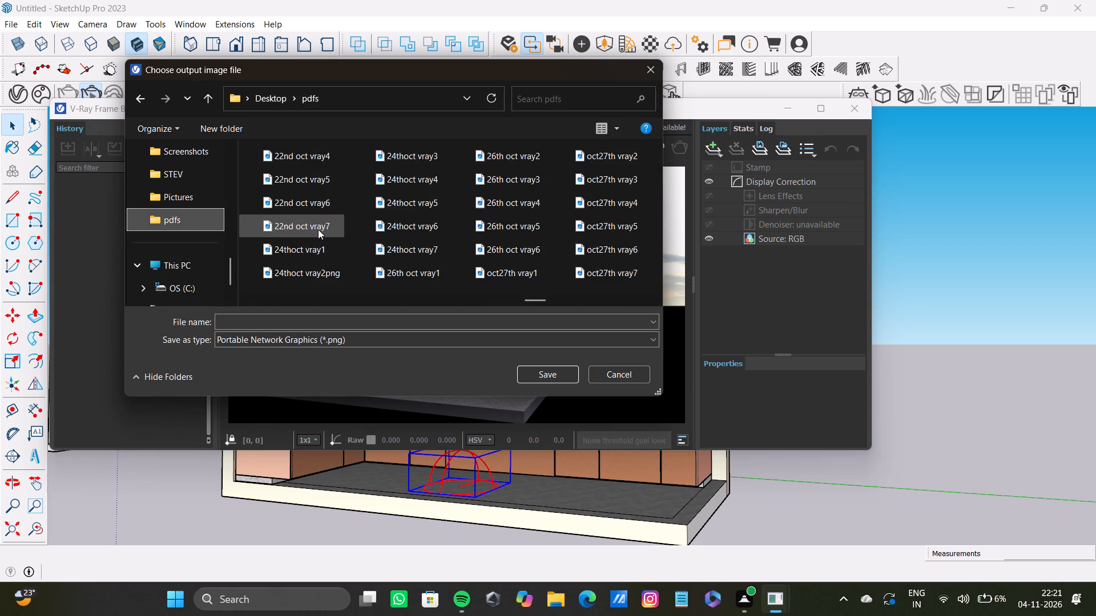
pyautogui.scroll(-3, 318, 229)
pyautogui.scroll(15, 306, 278)
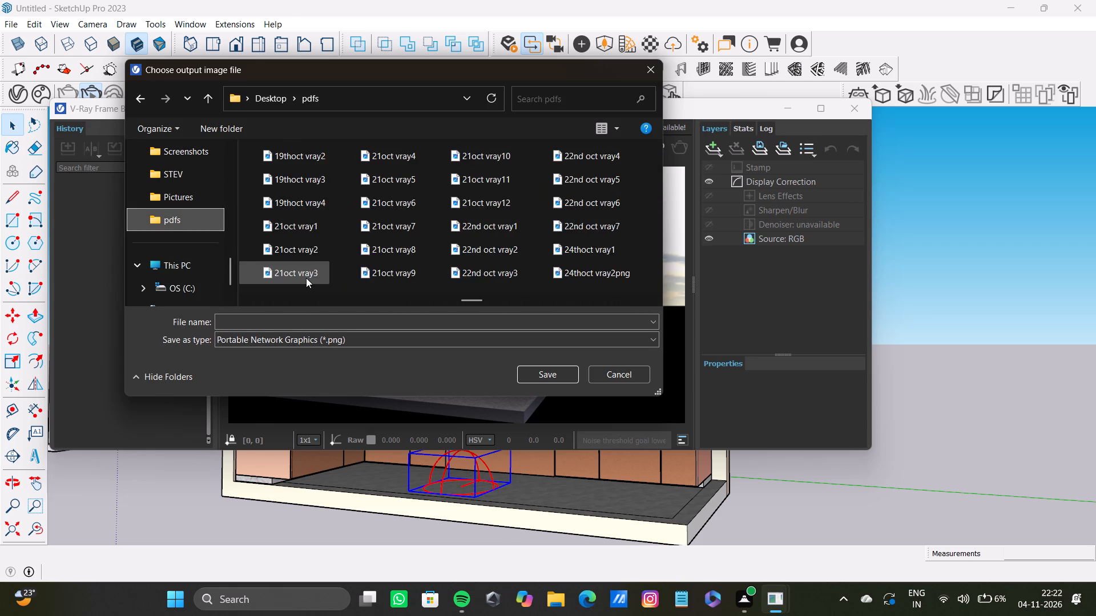
pyautogui.scroll(7, 306, 278)
pyautogui.write('4y')
pyautogui.click(304, 318)
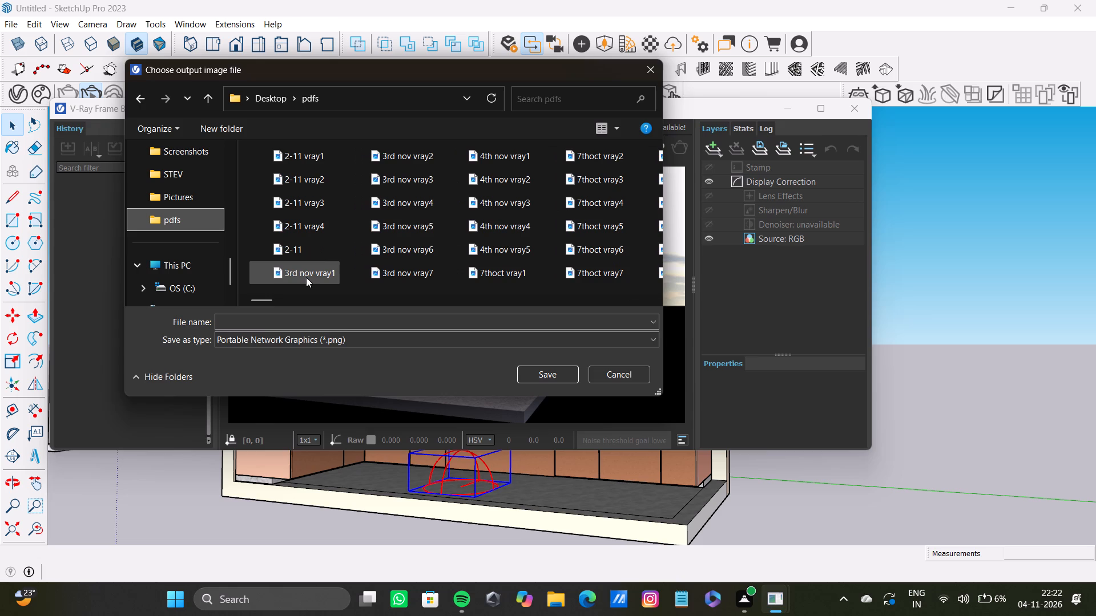
pyautogui.write('4th nov')
pyautogui.press('space')
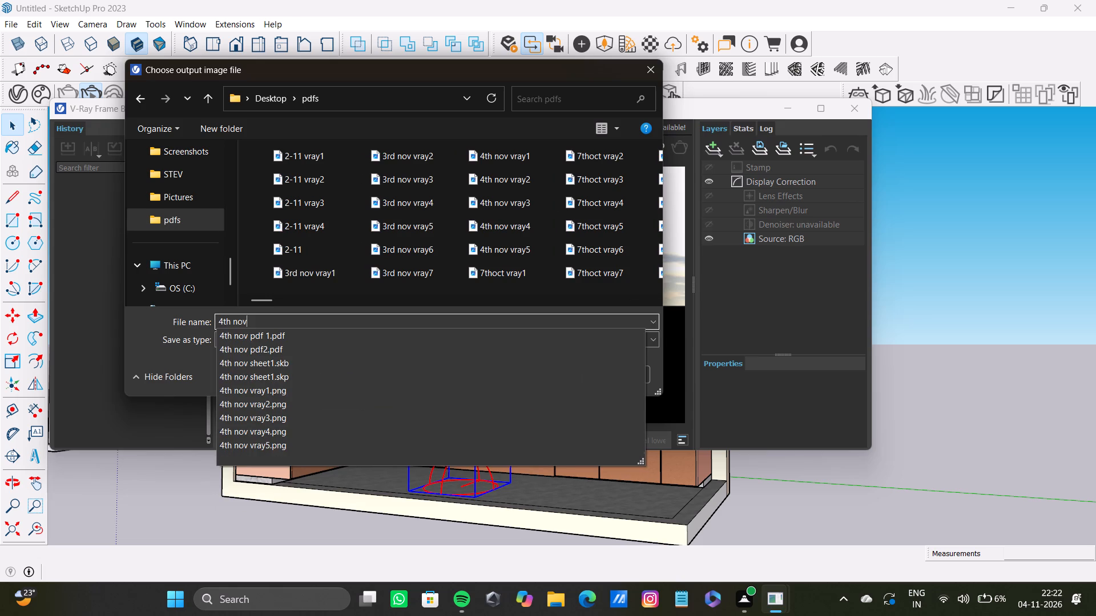
pyautogui.write('vr')
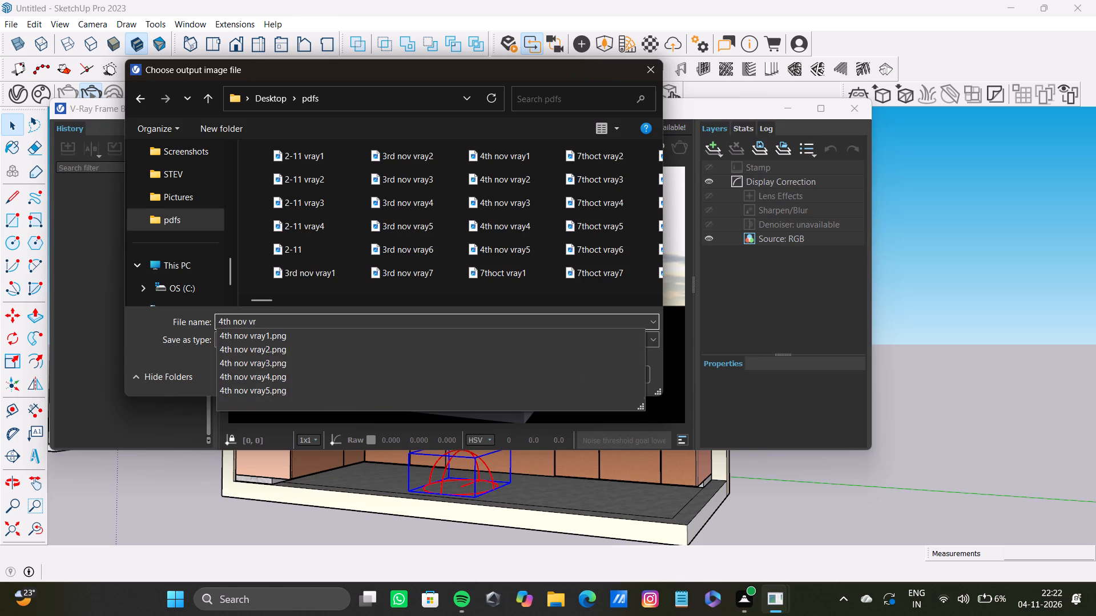
pyautogui.write('ay6')
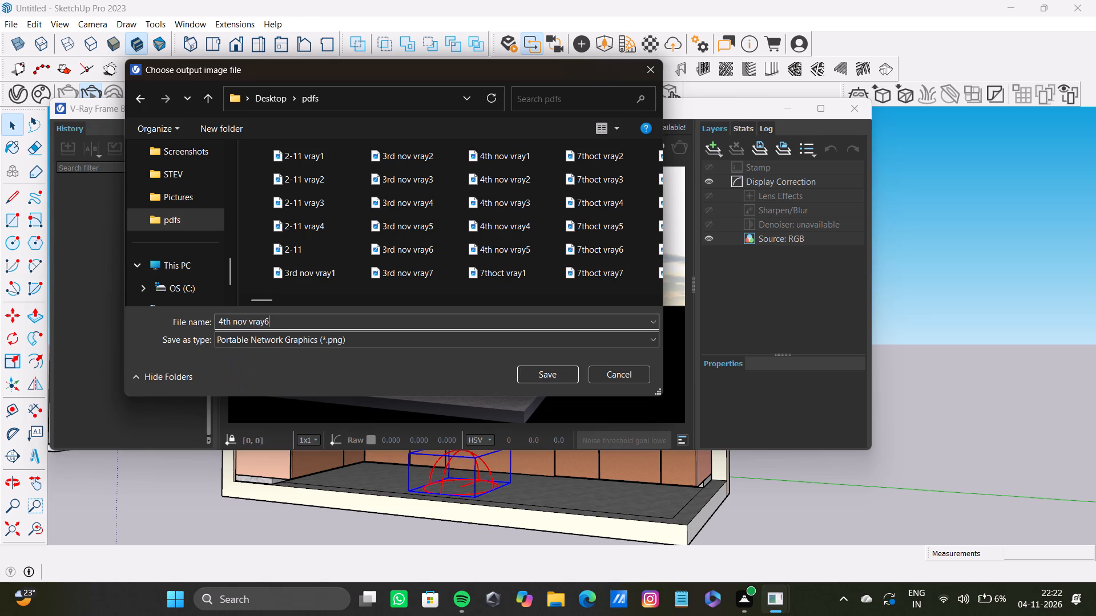
pyautogui.press('Return')
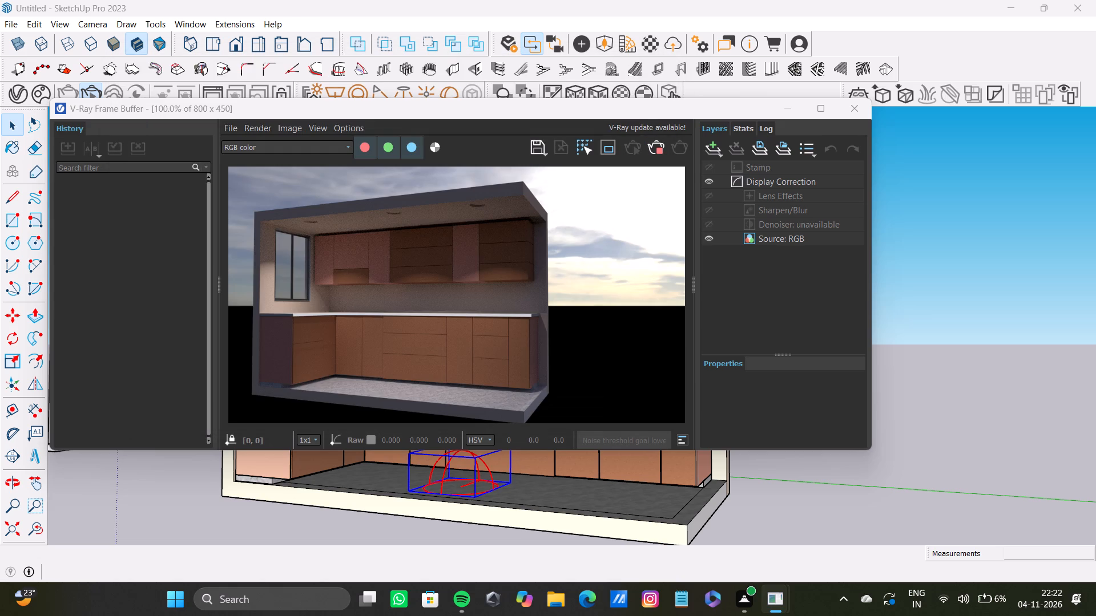
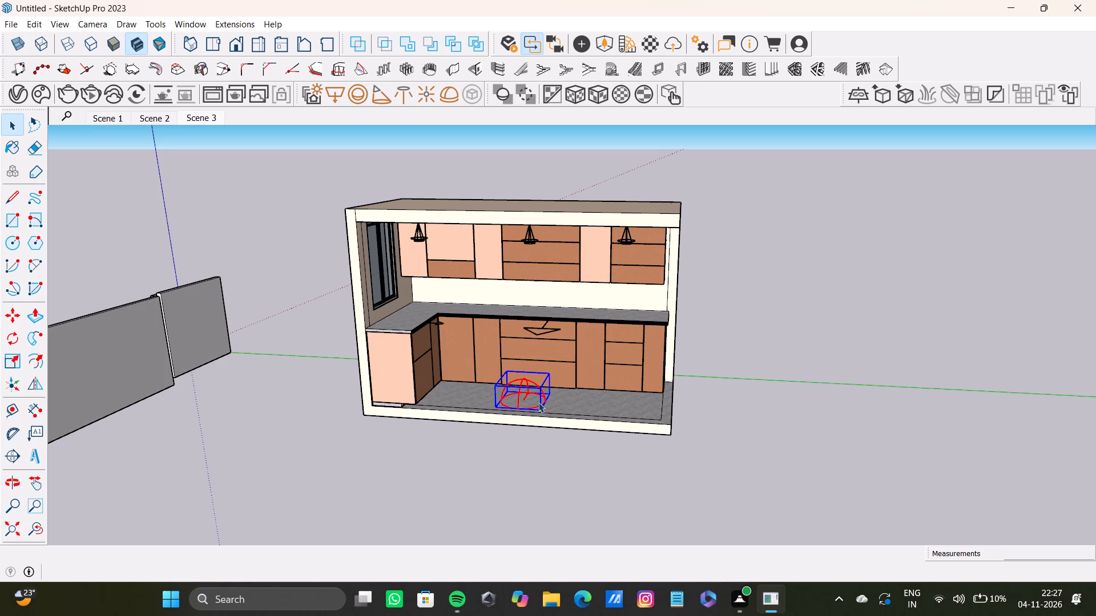
# Examine the kitchen model with its dome light and ceiling spot lights from several angles, near and far.
pyautogui.scroll(8, 560, 415)
pyautogui.scroll(-6, 573, 387)
pyautogui.moveTo(565, 386); pyautogui.dragTo(534, 394, button='middle')
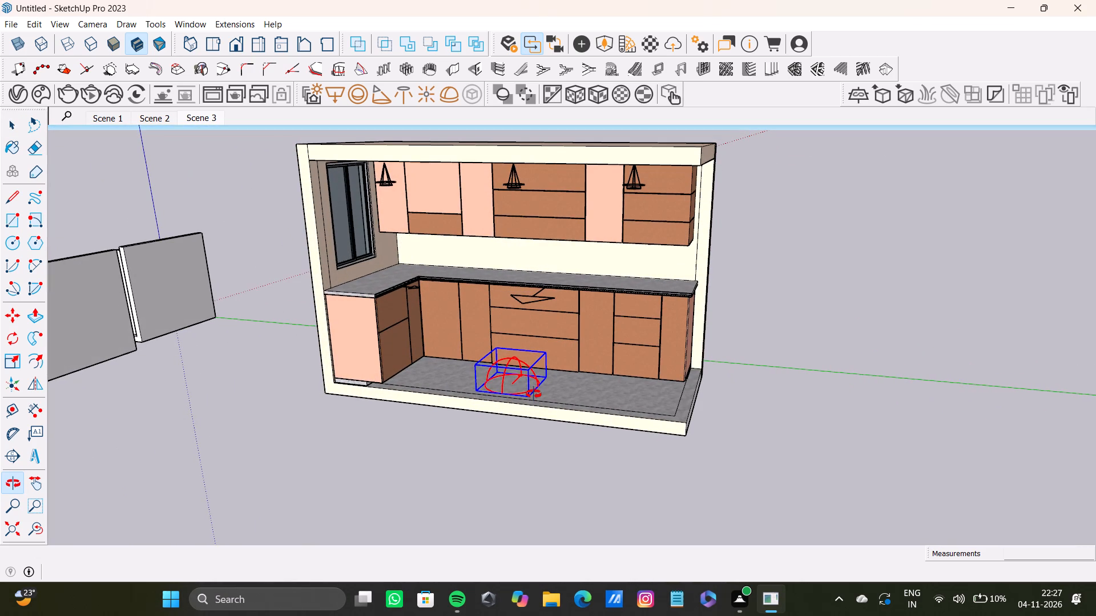
pyautogui.moveTo(534, 394); pyautogui.dragTo(534, 395, button='middle')
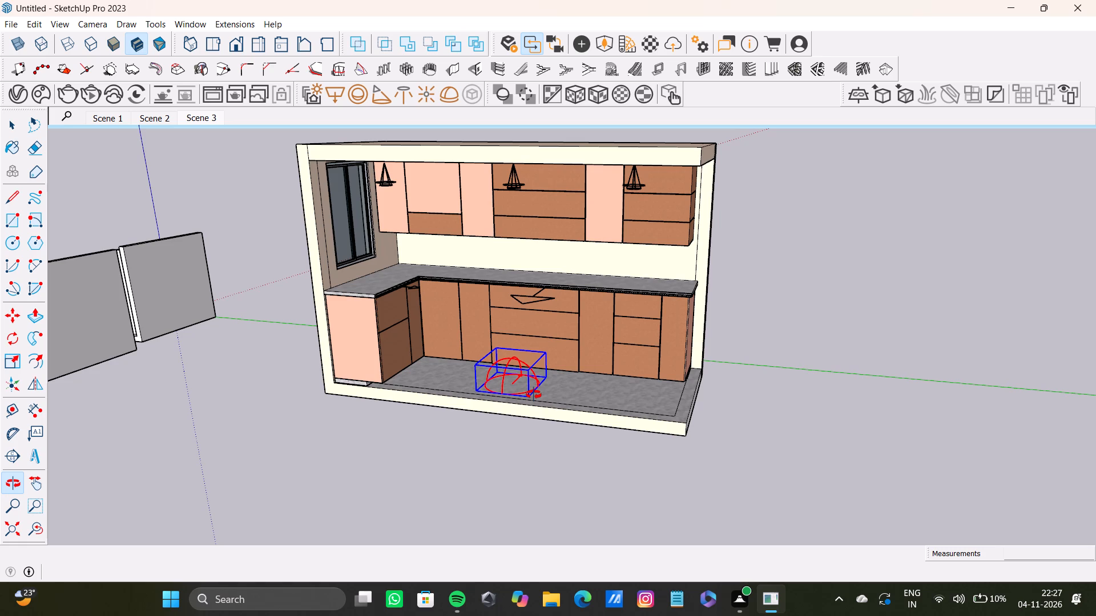
pyautogui.moveTo(534, 395); pyautogui.dragTo(534, 395, button='middle')
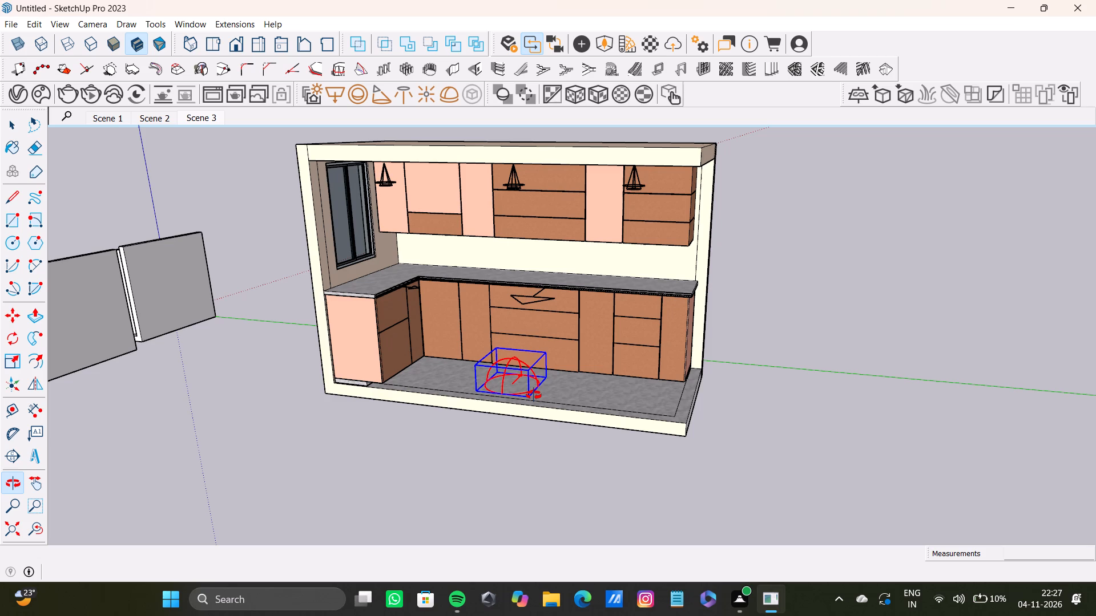
pyautogui.moveTo(534, 395); pyautogui.dragTo(526, 407, button='middle')
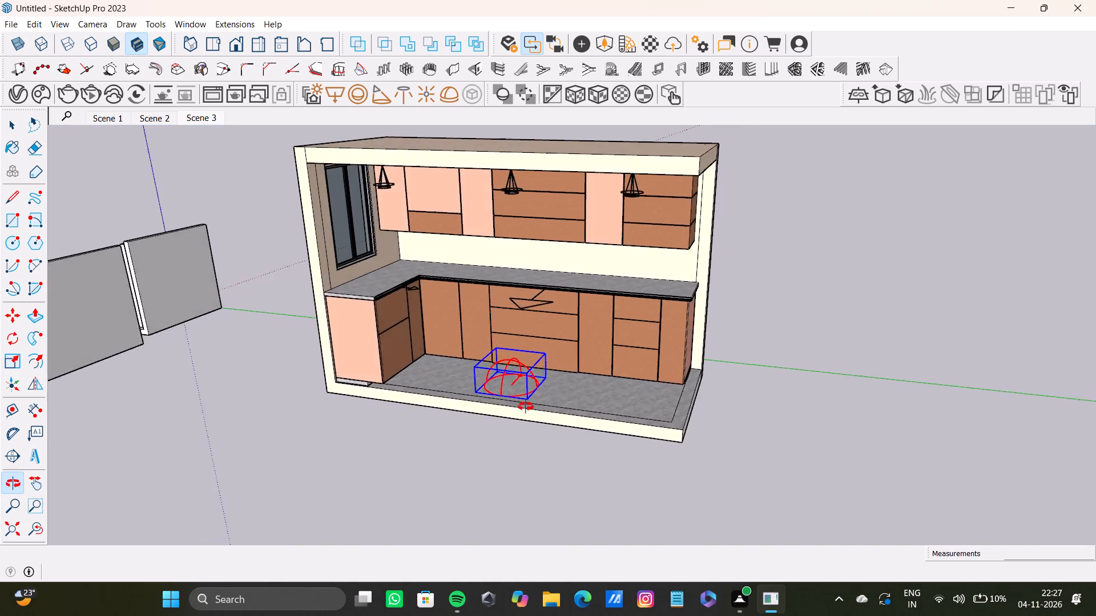
pyautogui.moveTo(526, 407); pyautogui.dragTo(646, 403, button='middle')
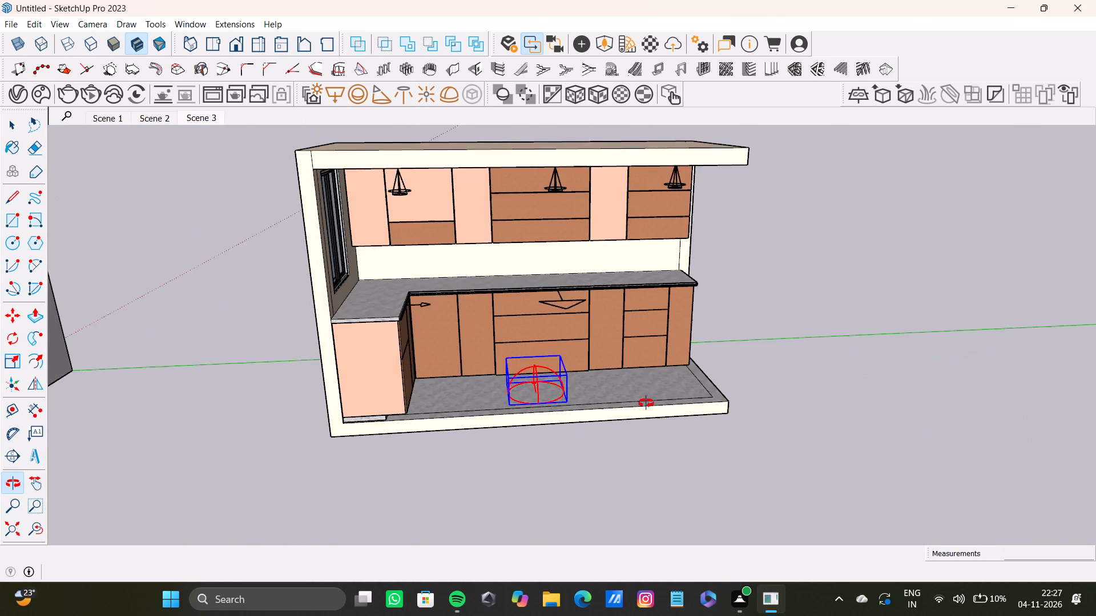
pyautogui.moveTo(646, 403); pyautogui.dragTo(648, 400, button='middle')
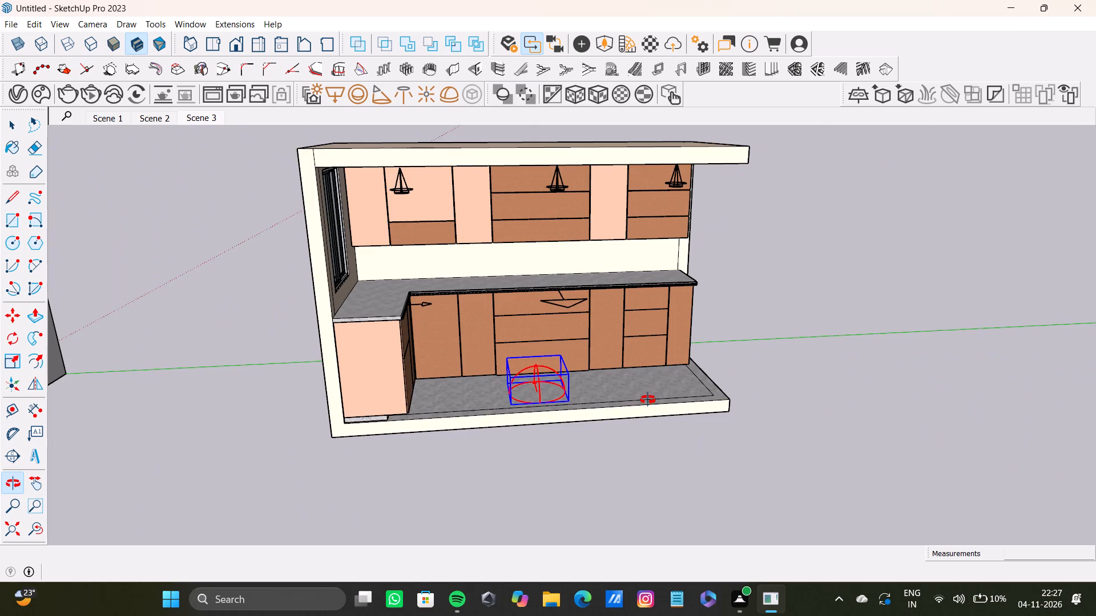
pyautogui.moveTo(648, 400); pyautogui.dragTo(691, 420, button='middle')
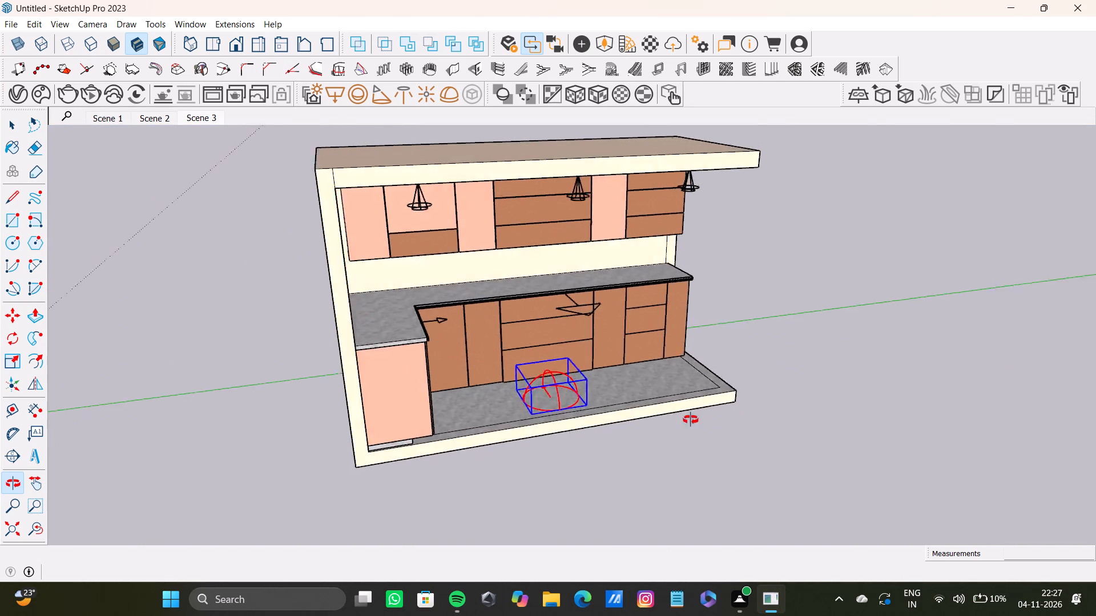
pyautogui.moveTo(691, 420); pyautogui.dragTo(750, 458, button='middle')
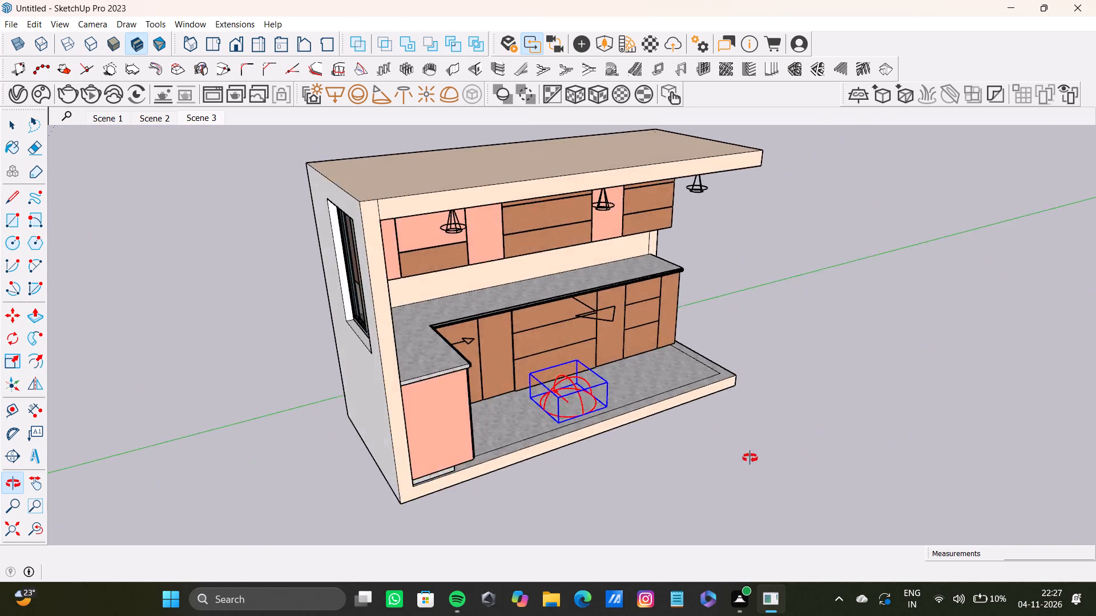
pyautogui.moveTo(750, 458); pyautogui.dragTo(695, 447, button='middle')
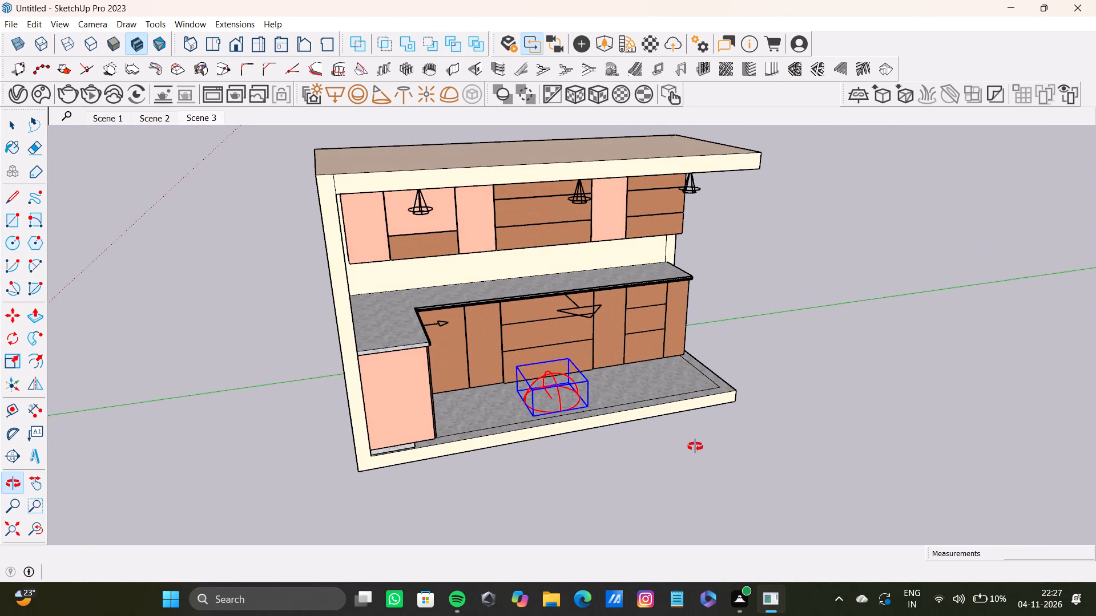
pyautogui.moveTo(695, 447); pyautogui.dragTo(654, 447, button='middle')
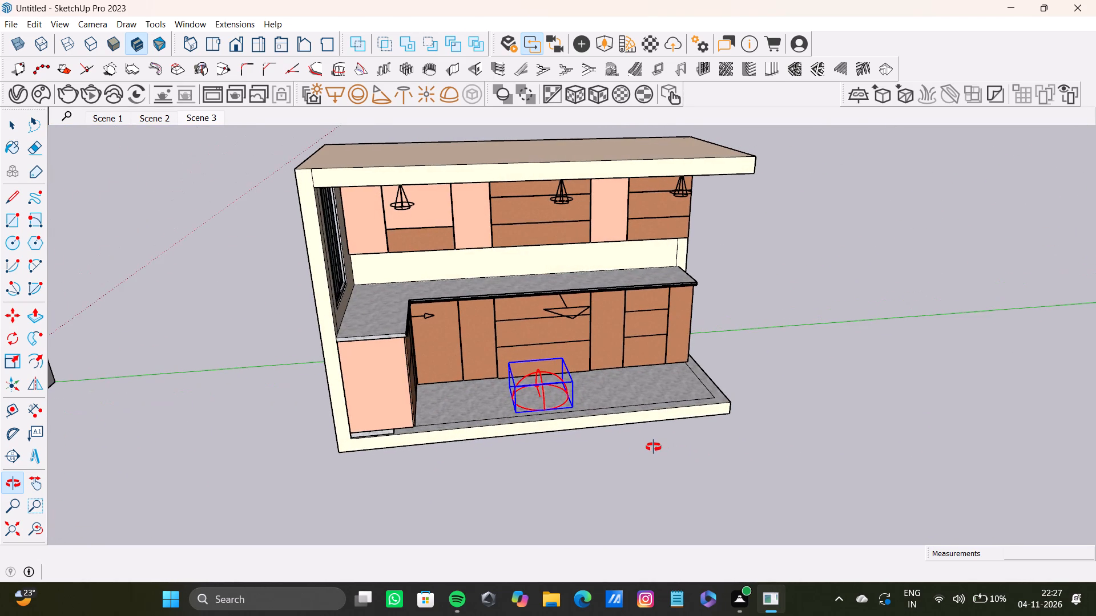
pyautogui.moveTo(654, 447); pyautogui.dragTo(653, 448, button='middle')
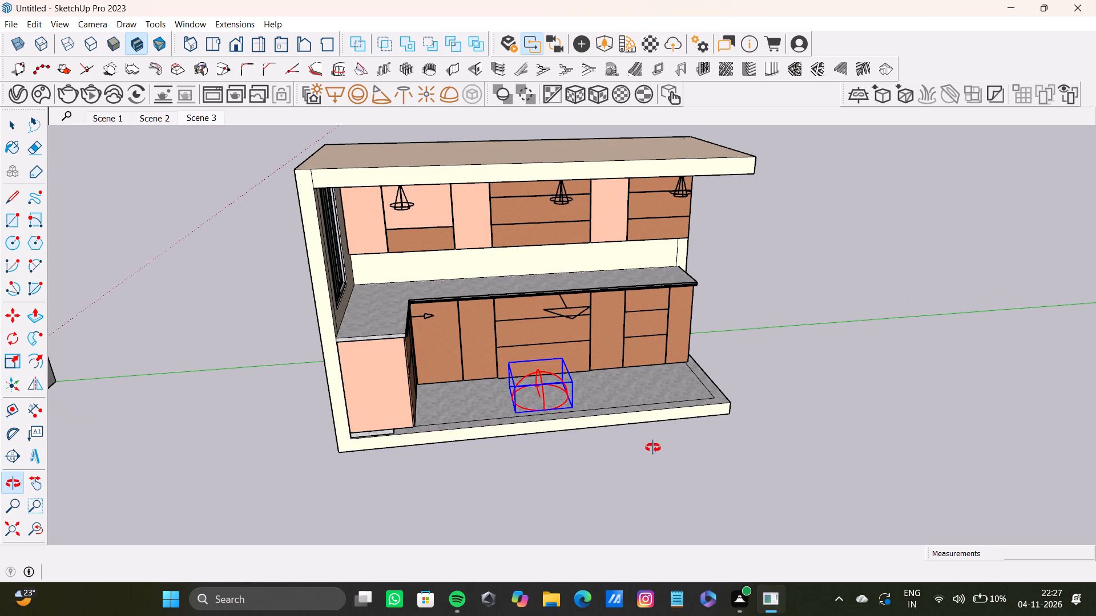
pyautogui.moveTo(653, 448); pyautogui.dragTo(627, 430, button='middle')
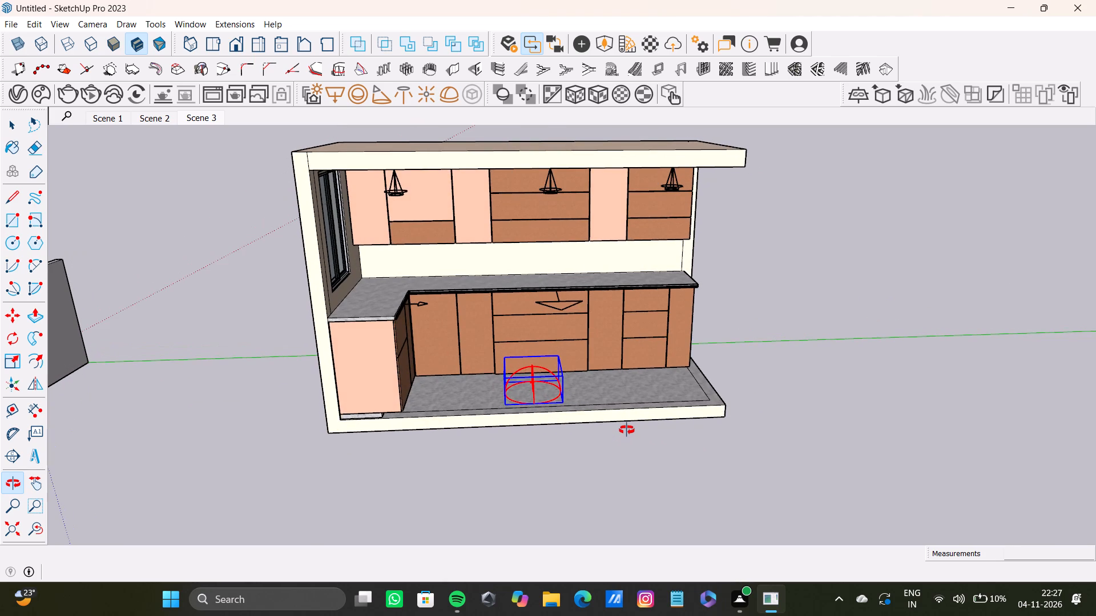
pyautogui.moveTo(627, 430); pyautogui.dragTo(572, 427, button='middle')
pyautogui.scroll(7, 554, 394)
pyautogui.scroll(-5, 563, 362)
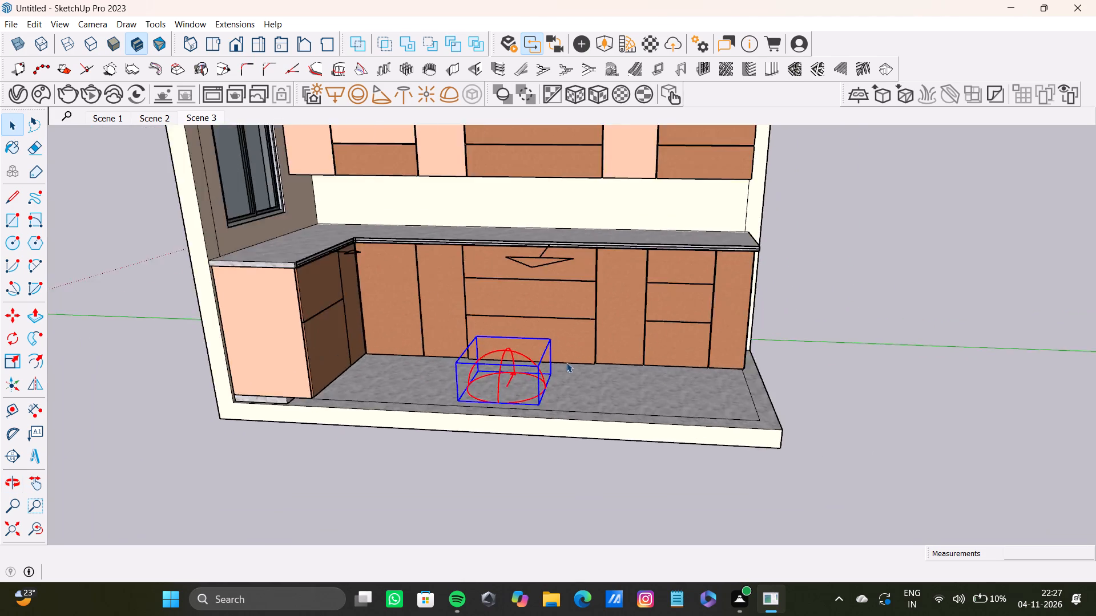
pyautogui.scroll(-1, 566, 362)
pyautogui.moveTo(566, 362); pyautogui.dragTo(417, 370, button='middle')
pyautogui.scroll(7, 636, 394)
pyautogui.scroll(-9, 637, 394)
pyautogui.moveTo(631, 398); pyautogui.dragTo(620, 435, button='middle')
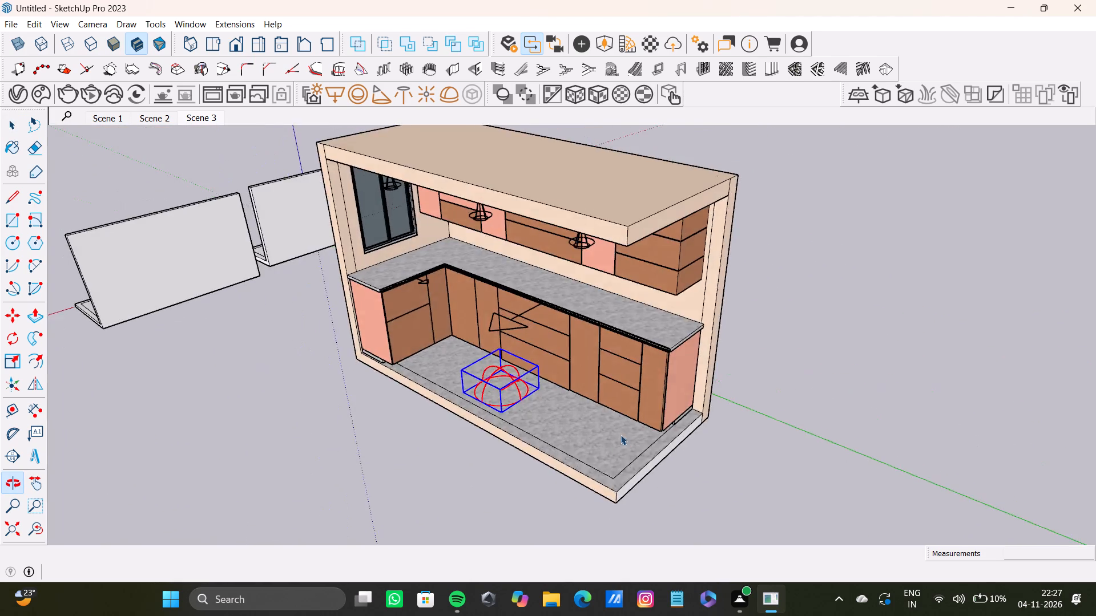
pyautogui.moveTo(620, 435); pyautogui.dragTo(626, 442, button='middle')
pyautogui.scroll(-4, 620, 424)
pyautogui.moveTo(620, 424); pyautogui.dragTo(573, 415, button='middle')
pyautogui.scroll(-4, 573, 414)
pyautogui.moveTo(573, 414); pyautogui.dragTo(671, 397, button='middle')
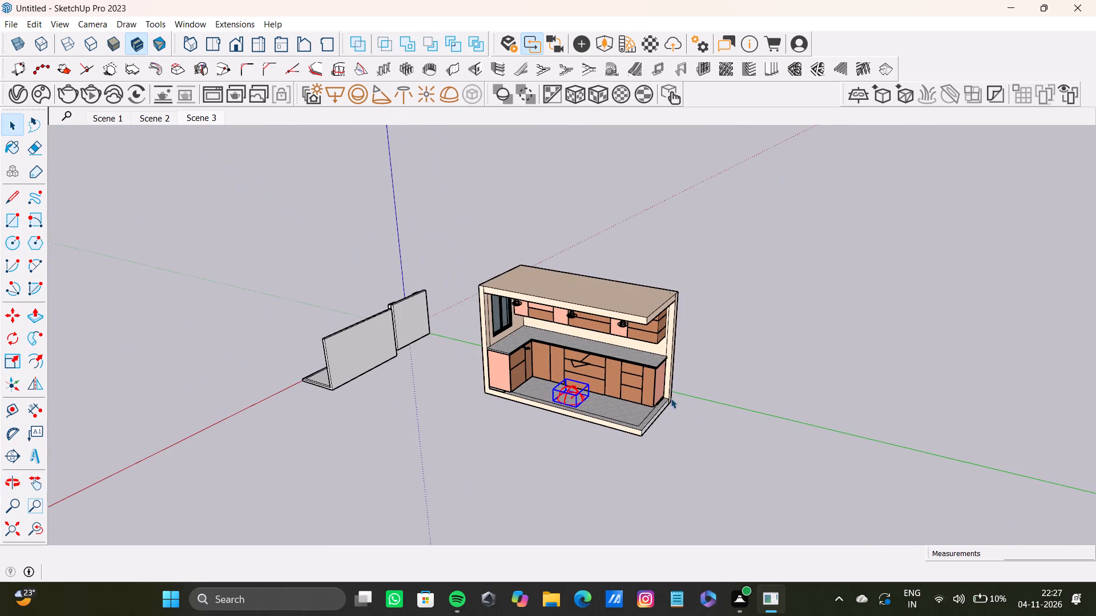
pyautogui.moveTo(667, 400); pyautogui.dragTo(612, 408, button='middle')
pyautogui.moveTo(612, 408); pyautogui.dragTo(654, 409, button='middle')
pyautogui.moveTo(649, 409); pyautogui.dragTo(623, 421, button='middle')
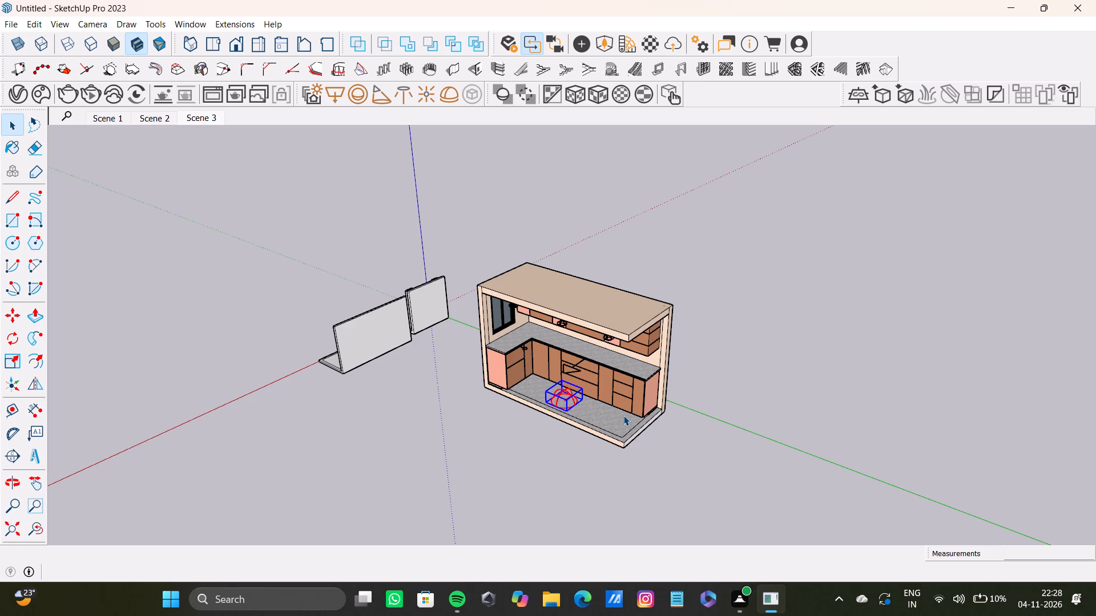
pyautogui.scroll(-4, 623, 415)
pyautogui.moveTo(623, 415); pyautogui.dragTo(662, 411, button='middle')
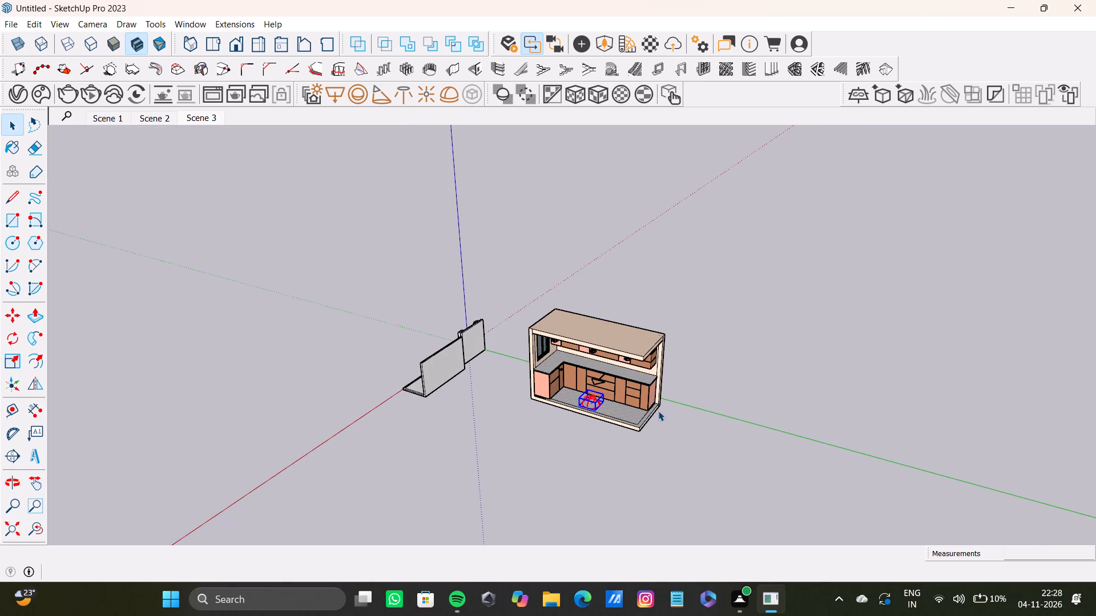
pyautogui.moveTo(658, 411); pyautogui.dragTo(842, 478, button='middle')
pyautogui.scroll(5, 660, 398)
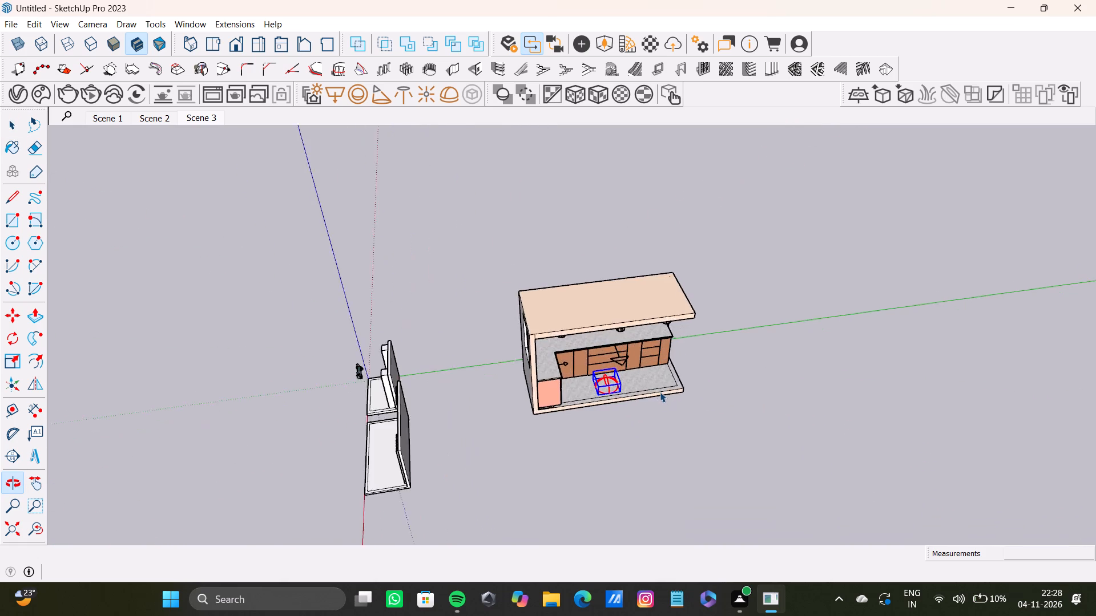
pyautogui.scroll(2, 660, 392)
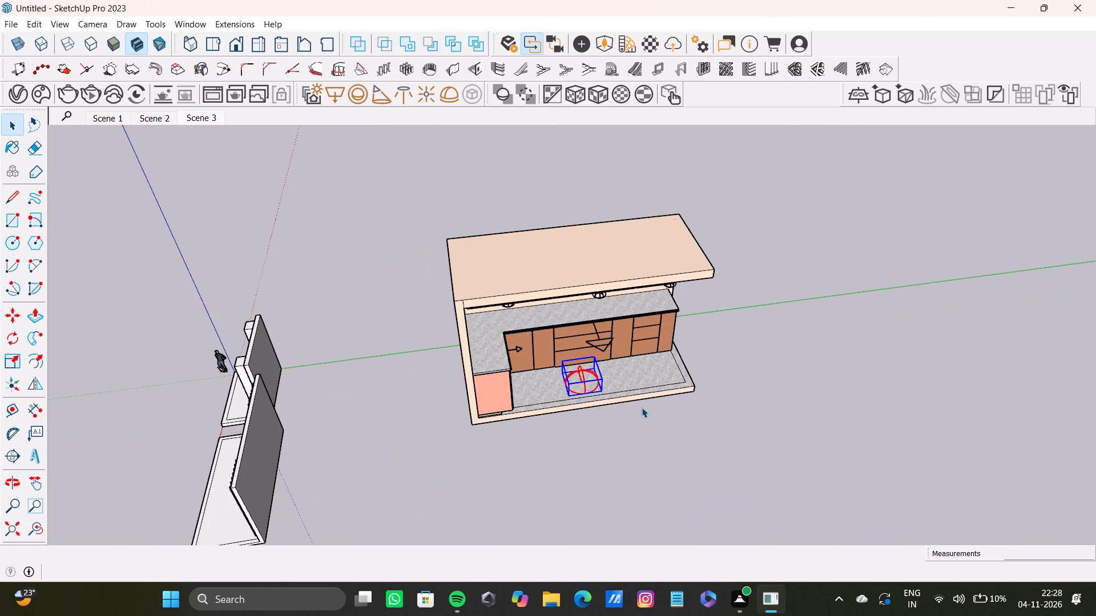
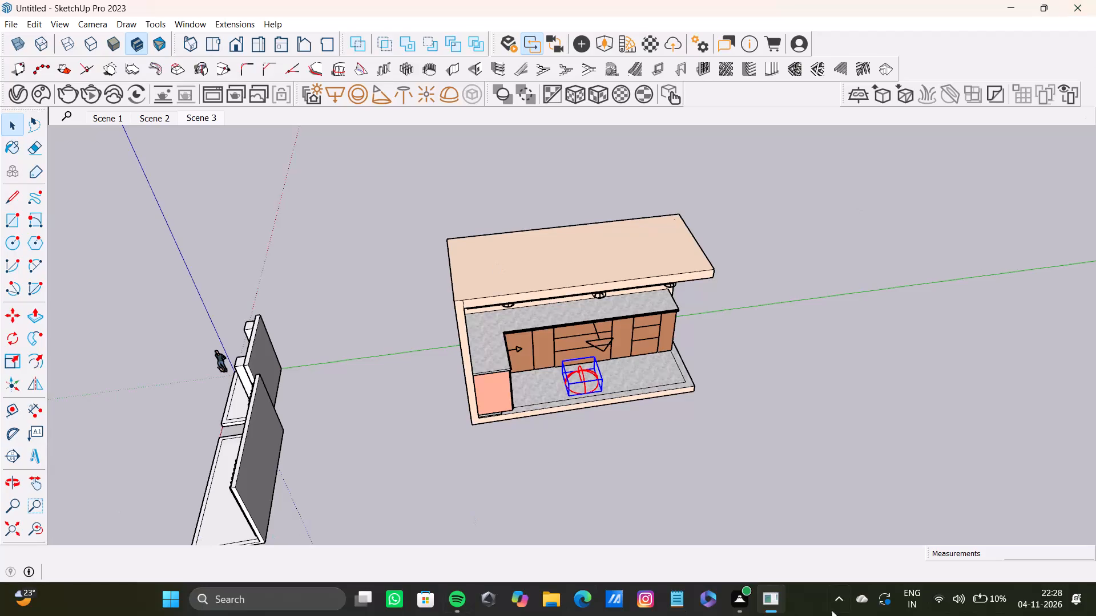
# Examine the kitchen model from the front, the back and above, near and far.
pyautogui.scroll(-5, 832, 571)
pyautogui.scroll(-8, 757, 545)
pyautogui.scroll(-4, 623, 423)
pyautogui.moveTo(627, 426); pyautogui.dragTo(543, 435, button='middle')
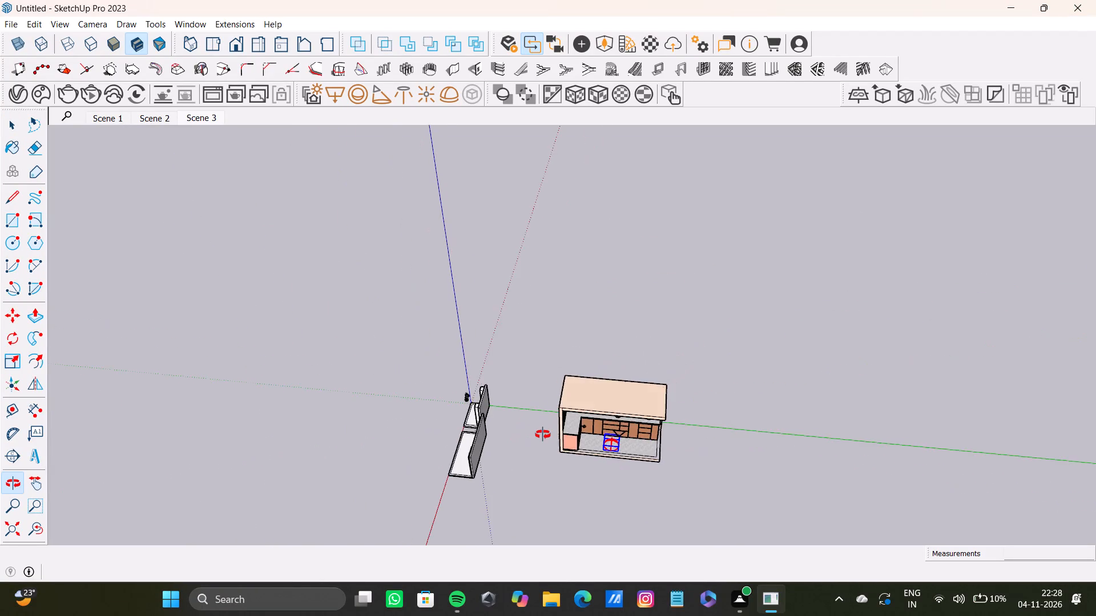
pyautogui.moveTo(543, 435); pyautogui.dragTo(516, 387, button='middle')
pyautogui.scroll(7, 590, 422)
pyautogui.moveTo(466, 359); pyautogui.dragTo(244, 351, button='middle')
pyautogui.scroll(-4, 557, 409)
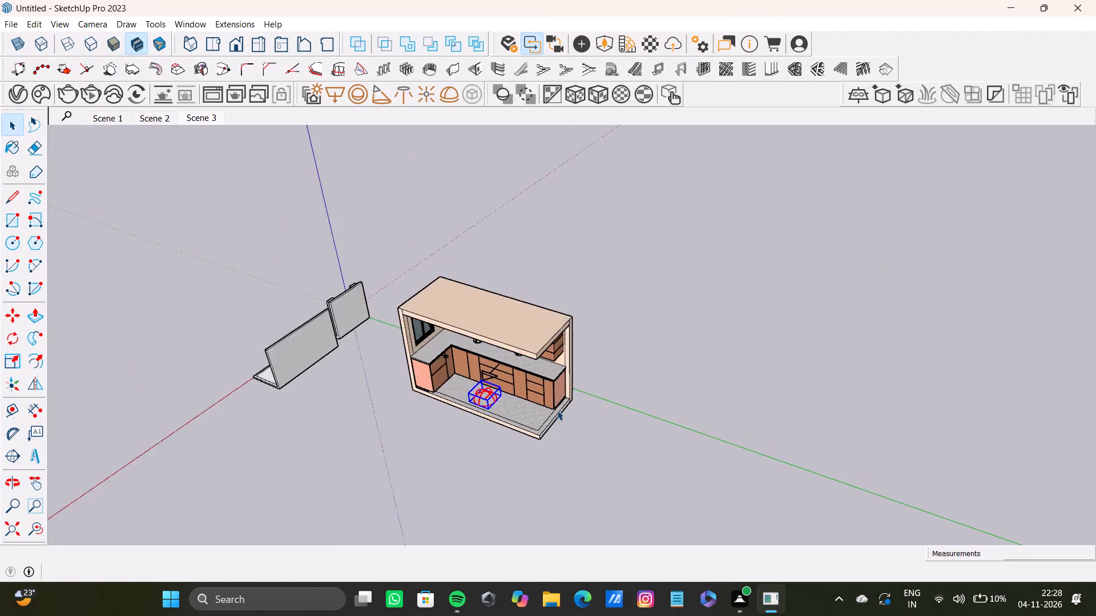
pyautogui.keyDown('shift'); pyautogui.moveTo(437, 404); pyautogui.dragTo(418, 418, button='middle'); pyautogui.keyUp('shift')
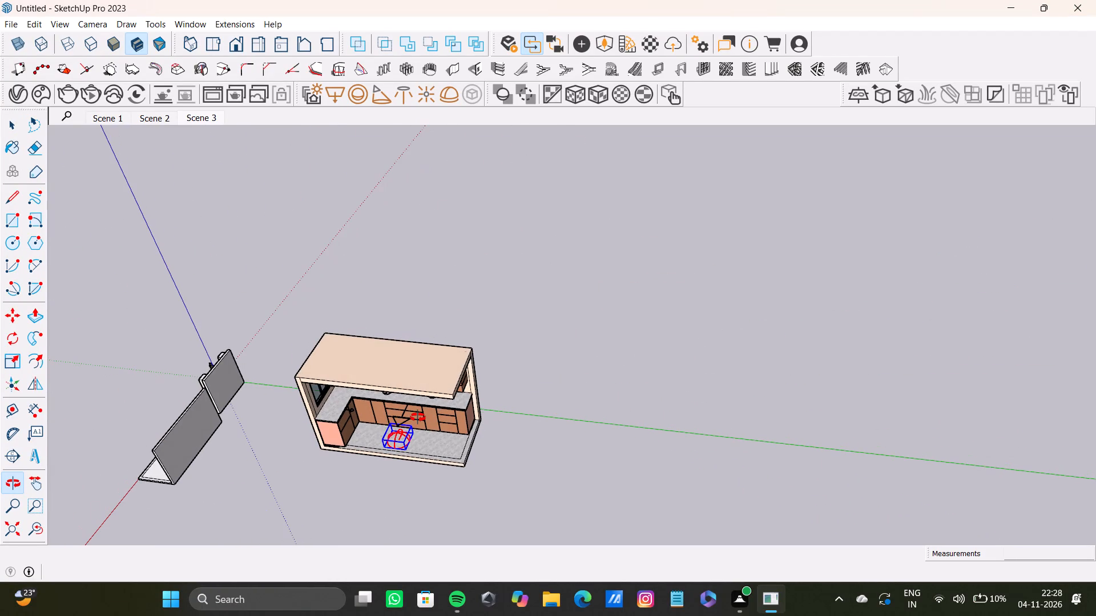
pyautogui.keyDown('shift'); pyautogui.moveTo(418, 418); pyautogui.dragTo(518, 410, button='middle'); pyautogui.keyUp('shift')
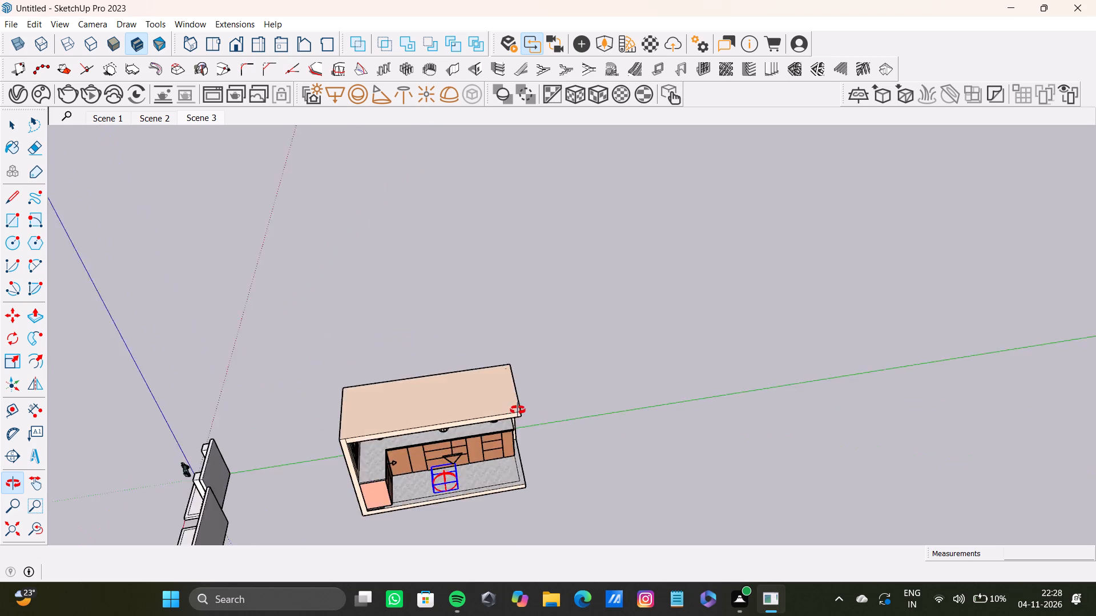
pyautogui.keyDown('shift'); pyautogui.moveTo(518, 410); pyautogui.dragTo(493, 362, button='middle'); pyautogui.keyUp('shift')
pyautogui.scroll(-5, 480, 362)
pyautogui.moveTo(495, 386); pyautogui.dragTo(413, 378, button='middle')
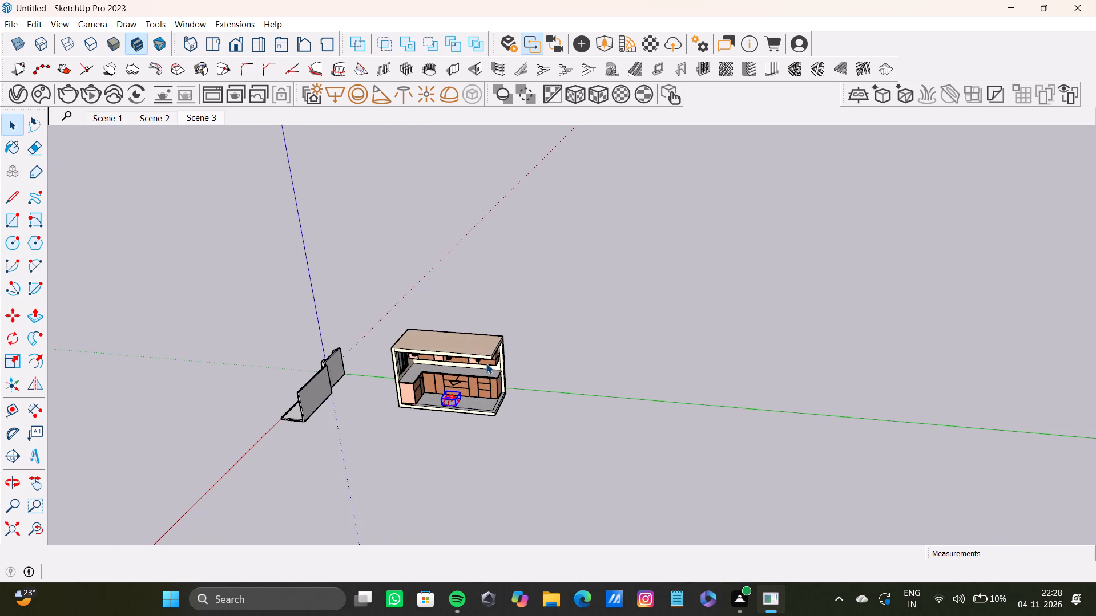
pyautogui.scroll(-2, 464, 357)
pyautogui.keyDown('shift'); pyautogui.moveTo(473, 364); pyautogui.dragTo(450, 303, button='middle'); pyautogui.keyUp('shift')
pyautogui.scroll(6, 455, 321)
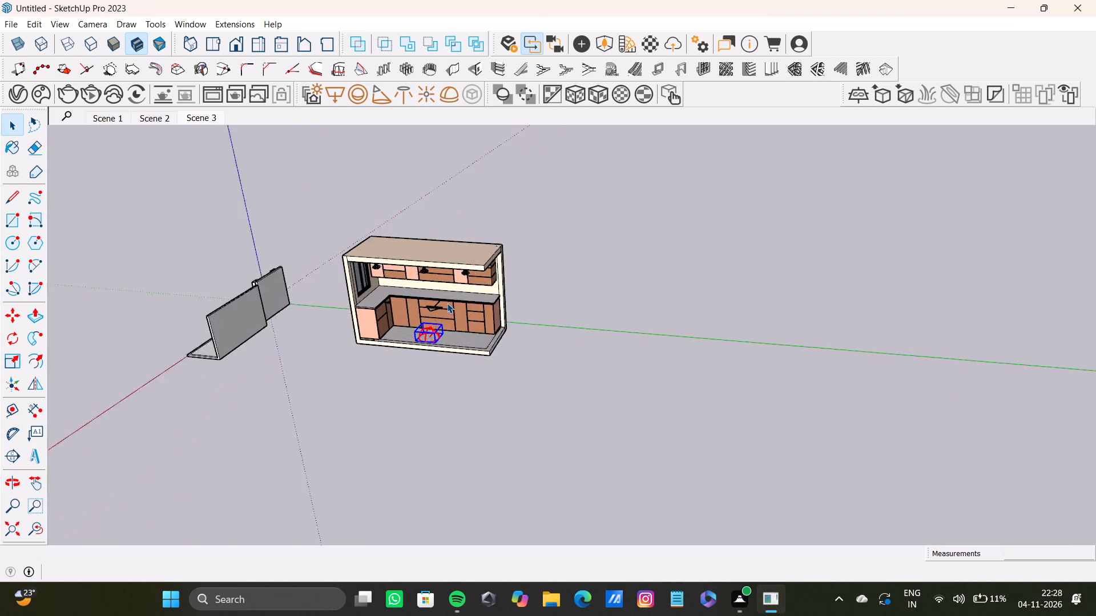
pyautogui.scroll(1, 447, 303)
pyautogui.moveTo(448, 305); pyautogui.dragTo(469, 238, button='middle')
pyautogui.scroll(4, 470, 318)
pyautogui.scroll(-7, 473, 341)
pyautogui.keyDown('shift'); pyautogui.moveTo(405, 325); pyautogui.dragTo(501, 493, button='middle'); pyautogui.keyUp('shift')
pyautogui.scroll(-4, 484, 399)
pyautogui.keyDown('shift'); pyautogui.moveTo(482, 402); pyautogui.dragTo(396, 406, button='middle'); pyautogui.keyUp('shift')
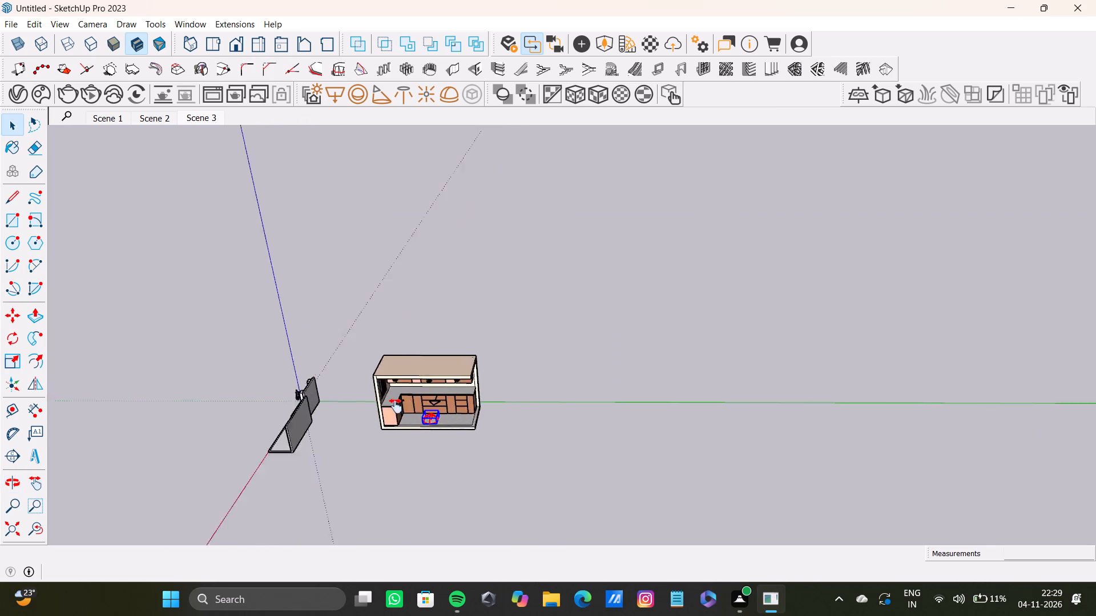
pyautogui.keyDown('shift'); pyautogui.moveTo(396, 406); pyautogui.dragTo(759, 408, button='middle'); pyautogui.keyUp('shift')
pyautogui.scroll(-3, 541, 411)
pyautogui.moveTo(492, 442); pyautogui.dragTo(954, 403, button='middle')
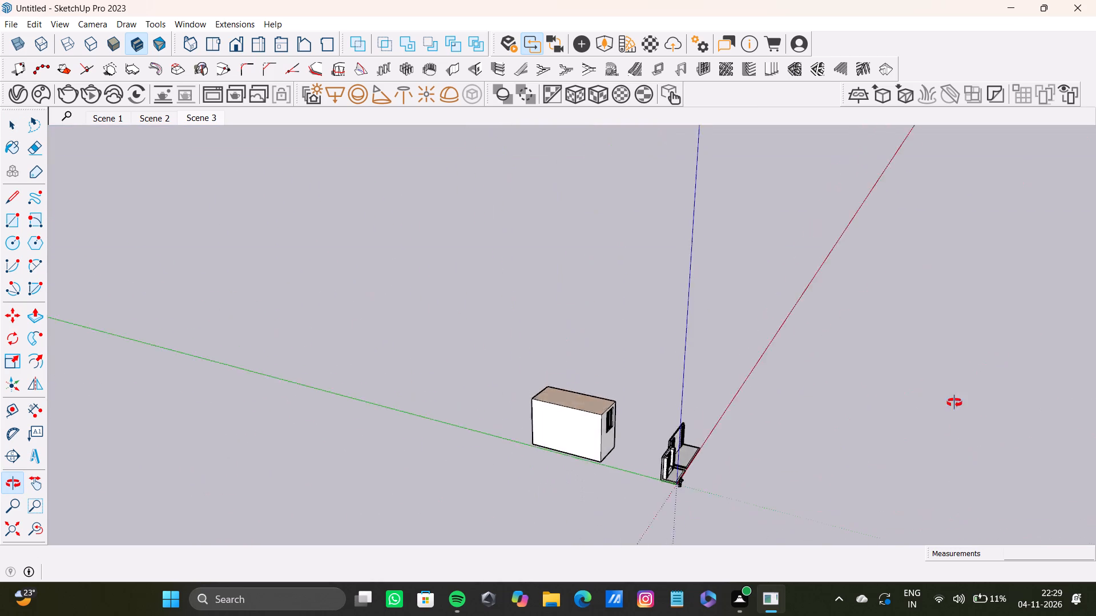
pyautogui.moveTo(954, 403); pyautogui.dragTo(434, 432, button='middle')
pyautogui.scroll(-4, 626, 403)
pyautogui.moveTo(610, 415); pyautogui.dragTo(494, 407, button='middle')
pyautogui.scroll(7, 639, 403)
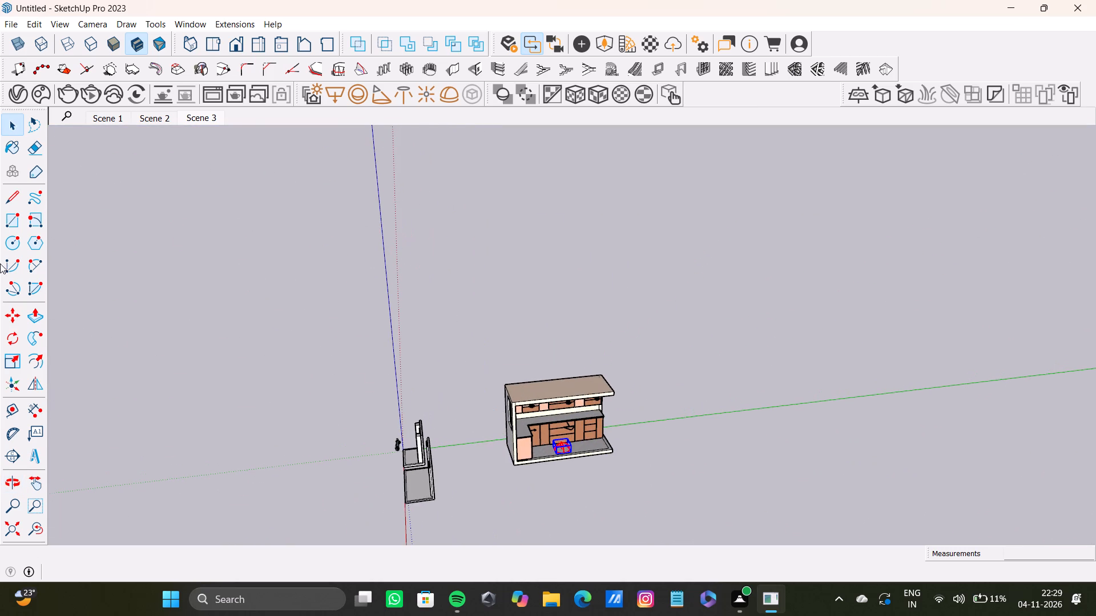
# Sample the Color C01 material from the kitchen shell and paint the outer window wall and outer back wall with it.
pyautogui.click(11, 149)
pyautogui.scroll(2, 601, 384)
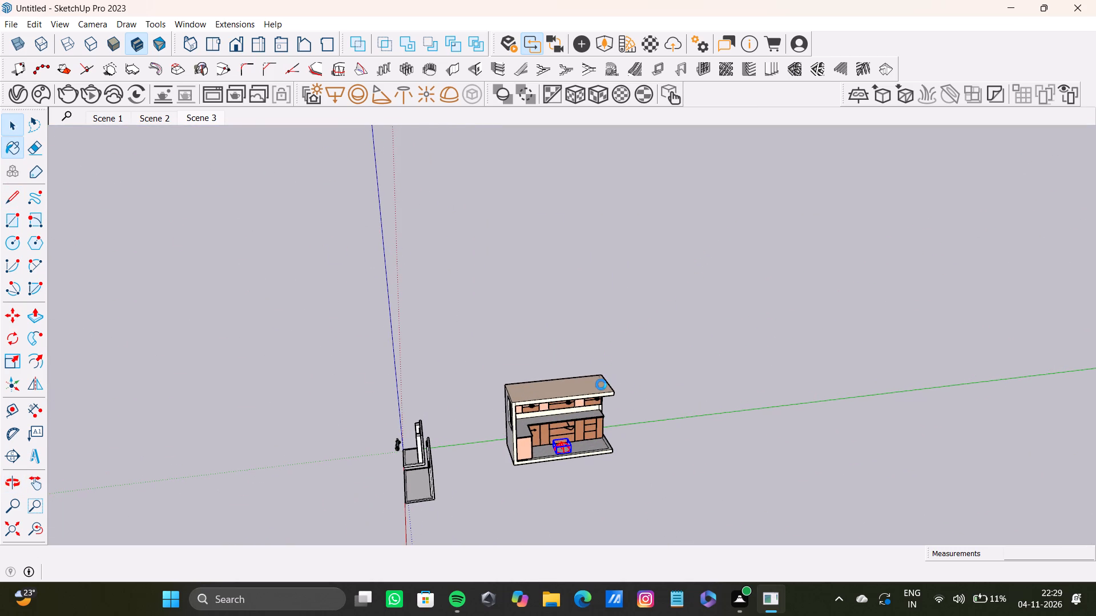
pyautogui.scroll(1, 601, 384)
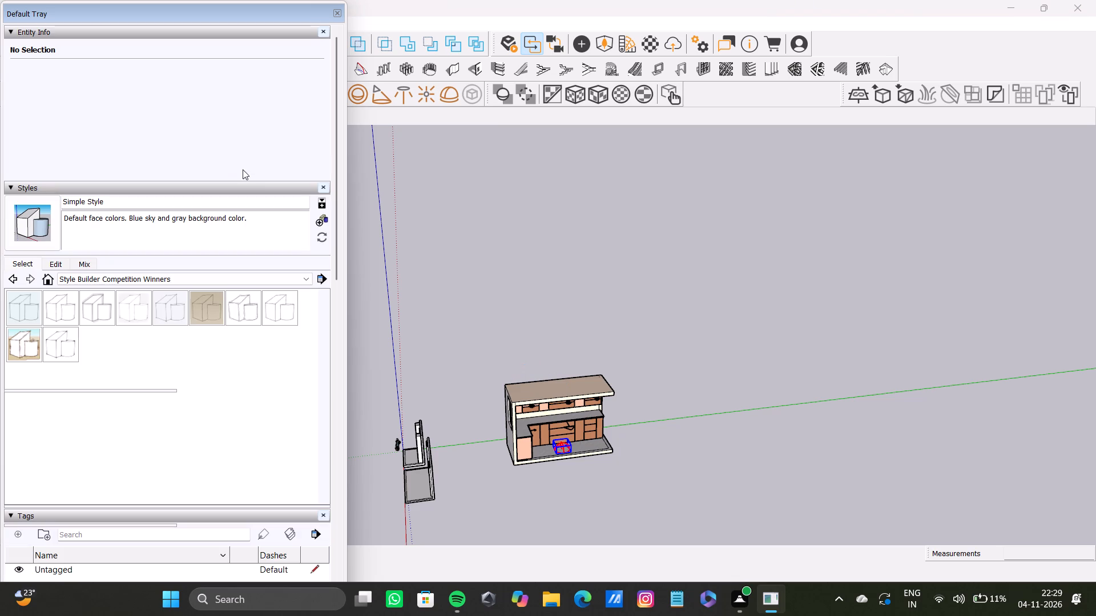
pyautogui.moveTo(339, 270); pyautogui.dragTo(340, 536)
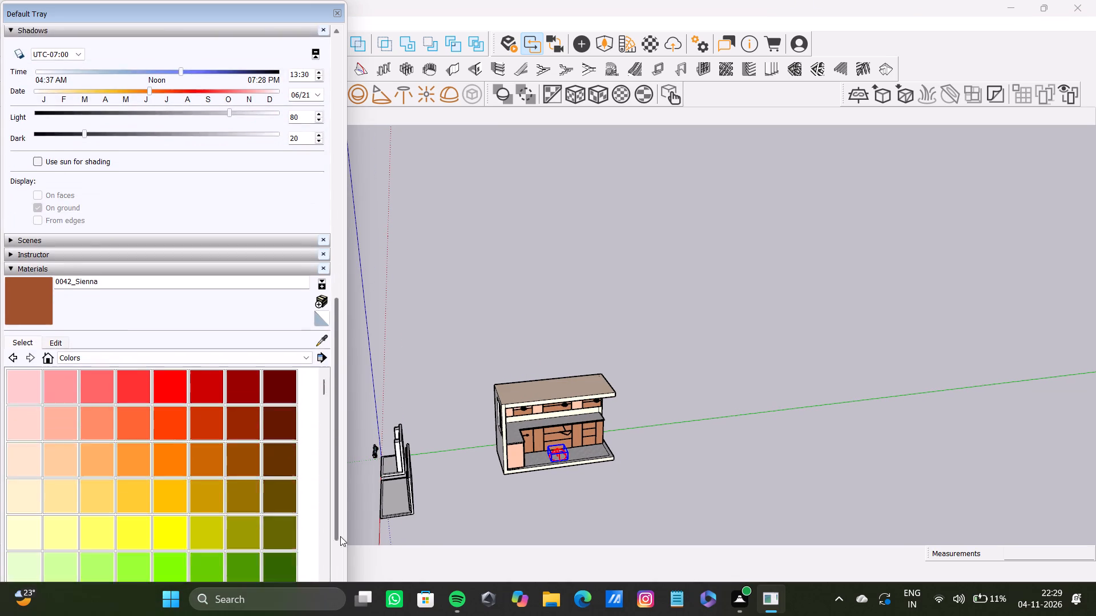
pyautogui.moveTo(340, 536); pyautogui.dragTo(343, 542)
pyautogui.click(321, 314)
pyautogui.click(522, 397)
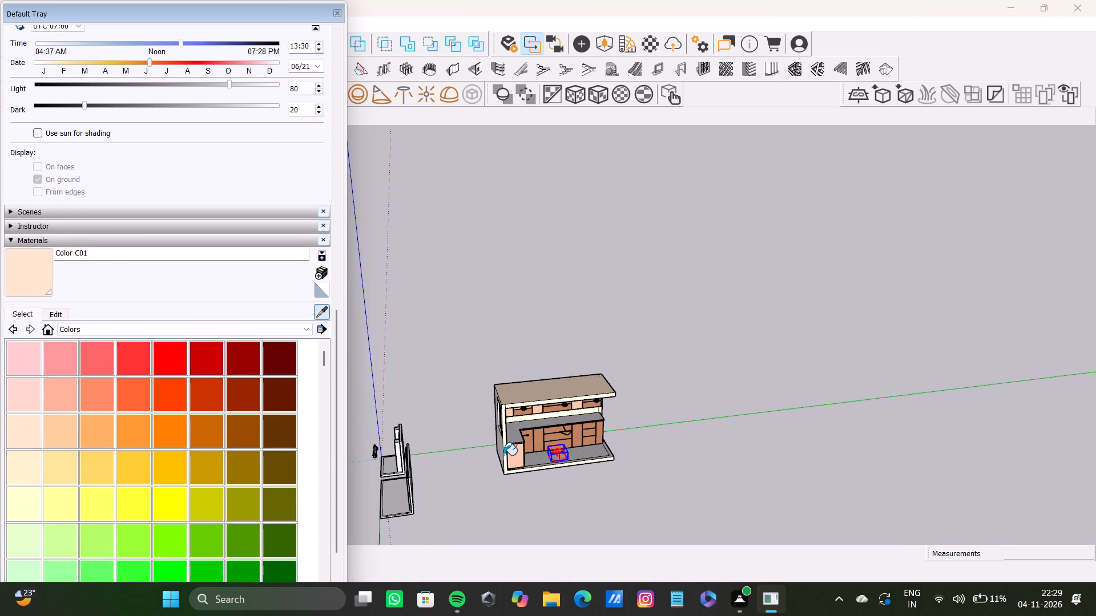
pyautogui.scroll(8, 507, 456)
pyautogui.moveTo(519, 471); pyautogui.dragTo(607, 492, button='middle')
pyautogui.click(519, 459)
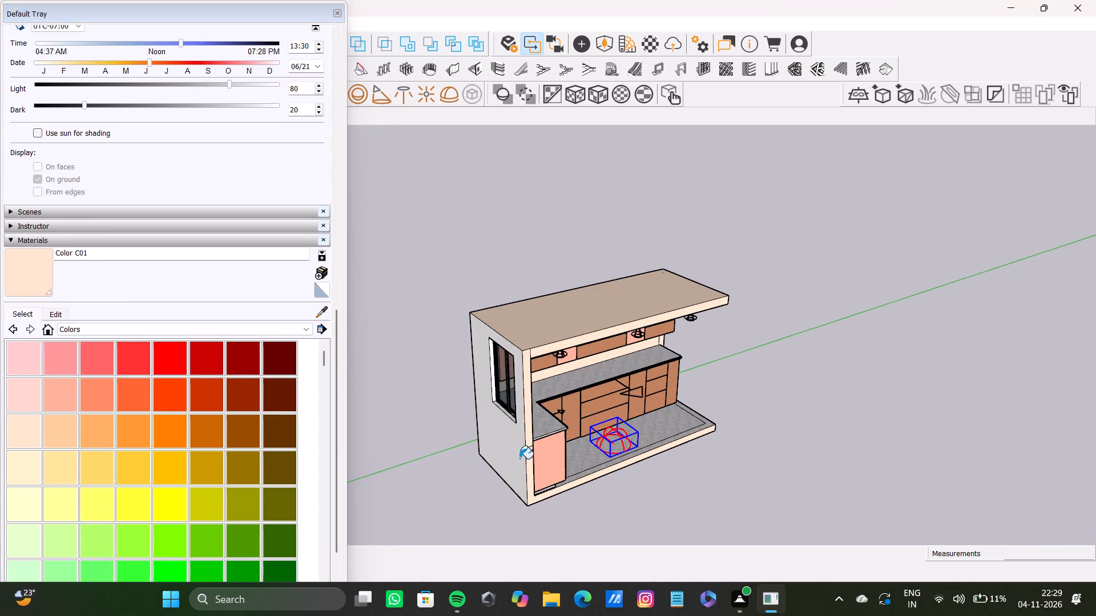
pyautogui.moveTo(517, 459); pyautogui.dragTo(893, 539, button='middle')
pyautogui.click(509, 426)
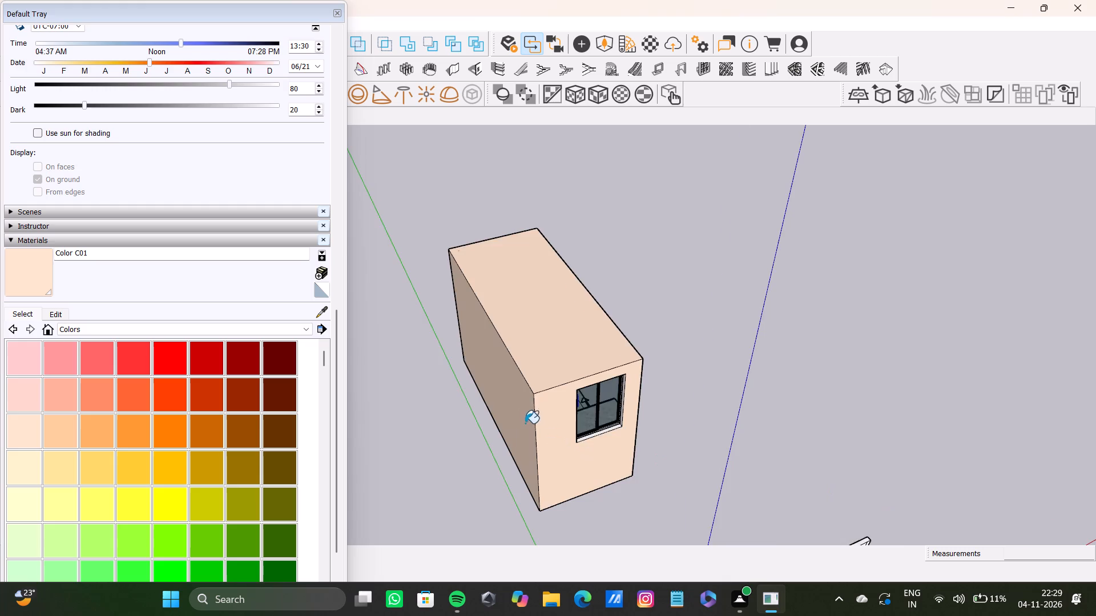
pyautogui.scroll(-4, 528, 423)
pyautogui.moveTo(605, 427); pyautogui.dragTo(167, 401, button='middle')
pyautogui.moveTo(626, 457); pyautogui.dragTo(478, 471, button='middle')
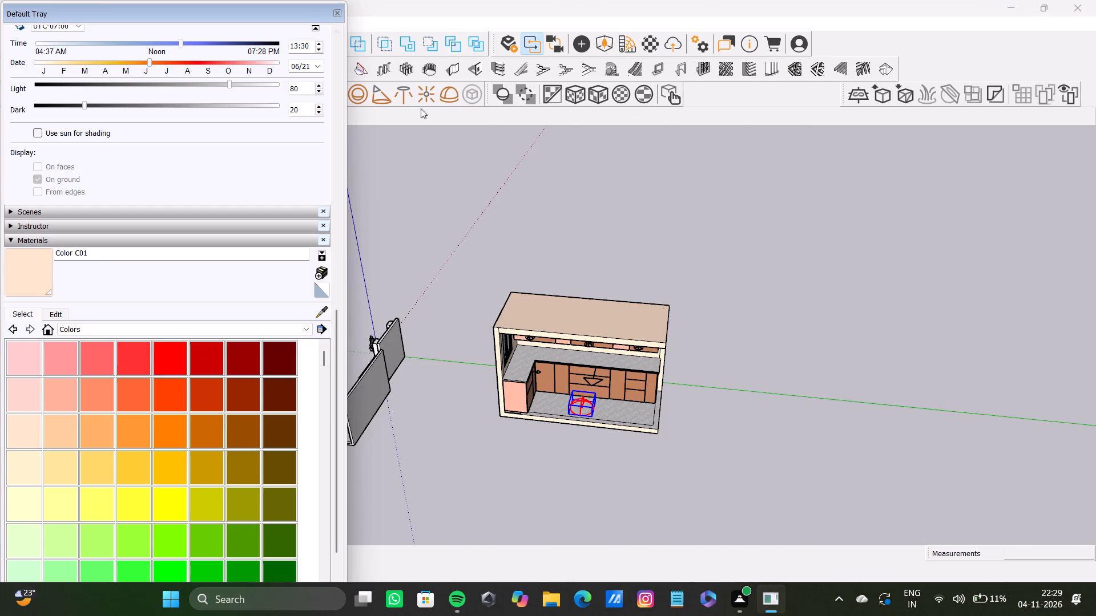
pyautogui.click(335, 10)
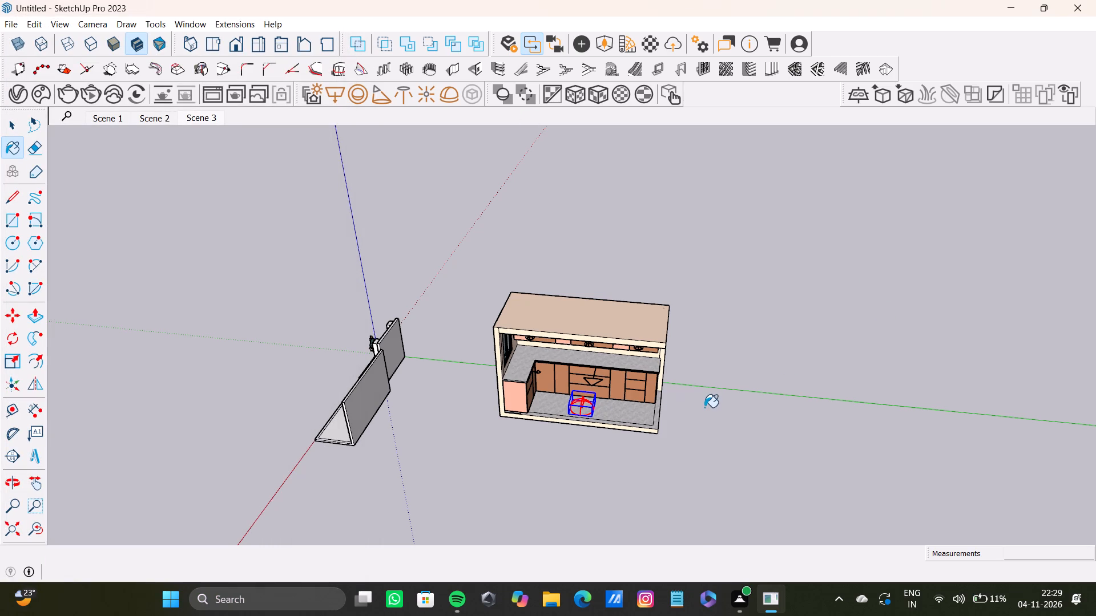
pyautogui.press('space')
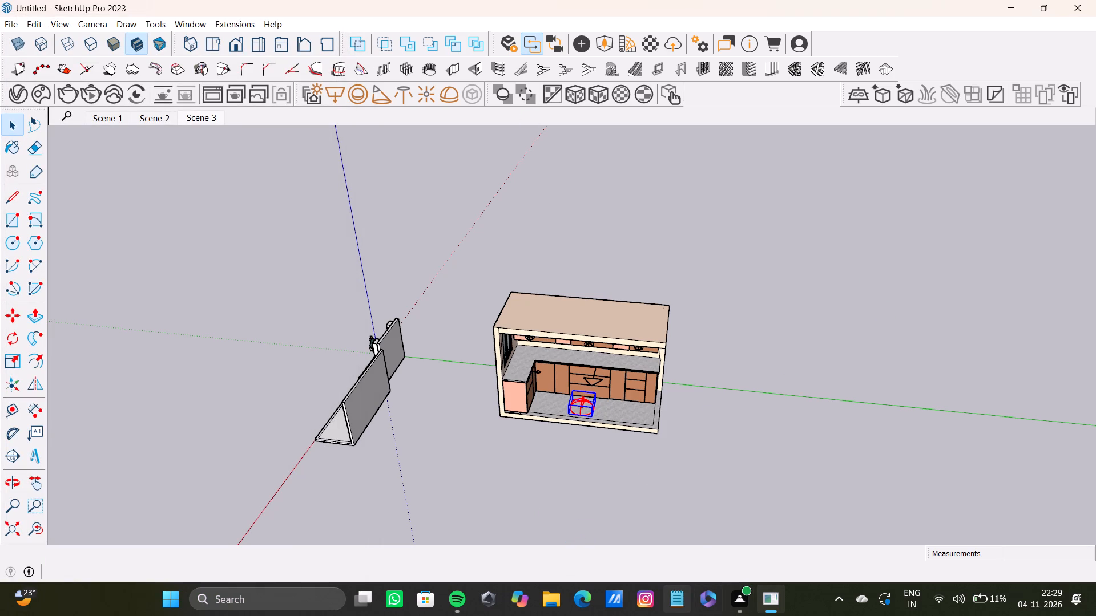
# Examine the painted kitchen and the two slatted wall units beside it from several angles.
pyautogui.scroll(4, 525, 398)
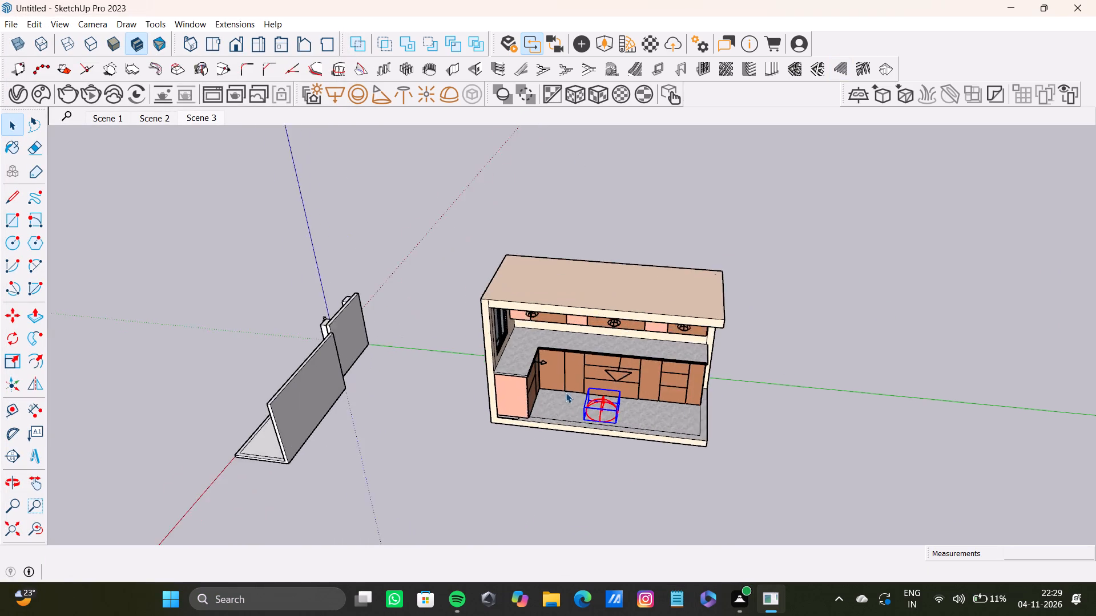
pyautogui.scroll(3, 566, 392)
pyautogui.scroll(-6, 599, 336)
pyautogui.moveTo(601, 359); pyautogui.dragTo(708, 306, button='middle')
pyautogui.scroll(1, 601, 359)
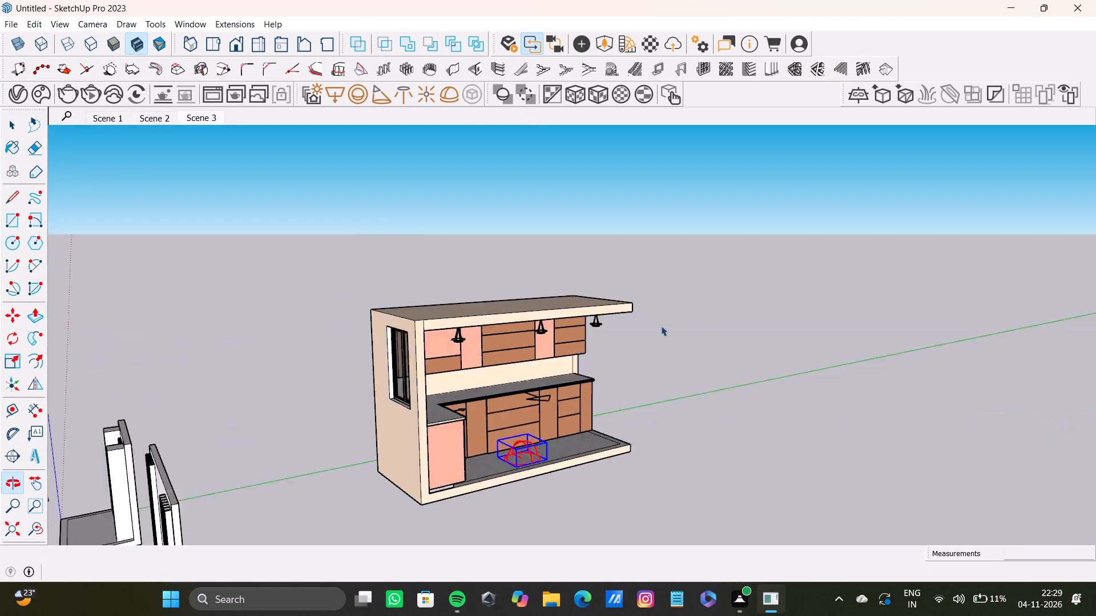
pyautogui.scroll(-4, 553, 336)
pyautogui.keyDown('shift'); pyautogui.moveTo(534, 353); pyautogui.dragTo(748, 284, button='middle'); pyautogui.keyUp('shift')
pyautogui.scroll(7, 592, 346)
pyautogui.keyDown('shift'); pyautogui.moveTo(610, 337); pyautogui.dragTo(543, 218, button='middle'); pyautogui.keyUp('shift')
pyautogui.scroll(2, 591, 237)
pyautogui.moveTo(594, 241); pyautogui.dragTo(938, 198, button='middle')
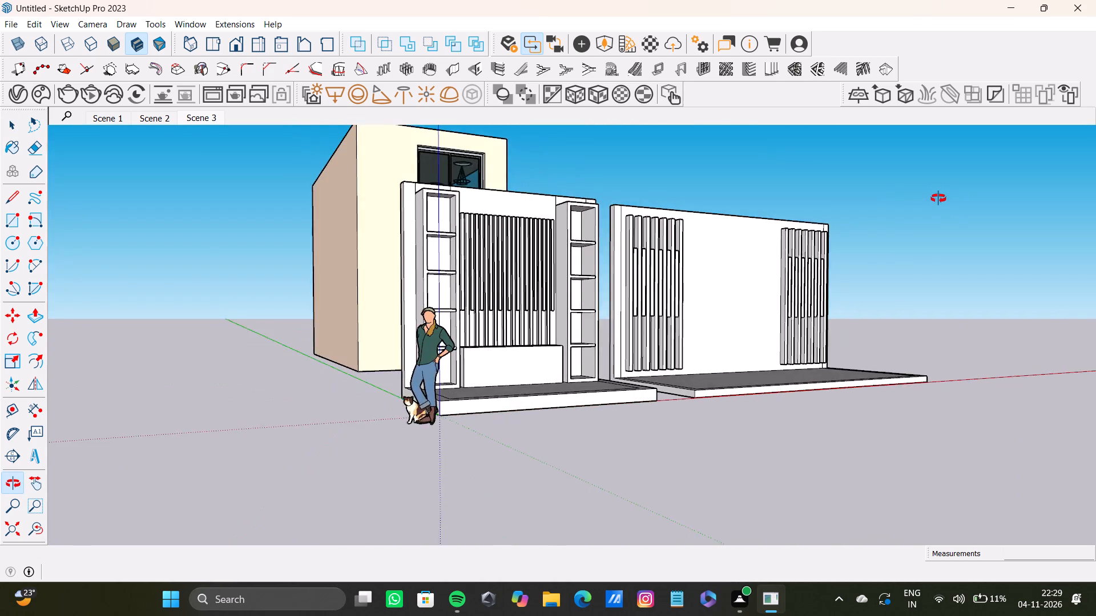
pyautogui.moveTo(938, 198); pyautogui.dragTo(715, 180, button='middle')
pyautogui.scroll(2, 653, 228)
pyautogui.moveTo(656, 243); pyautogui.dragTo(656, 212, button='middle')
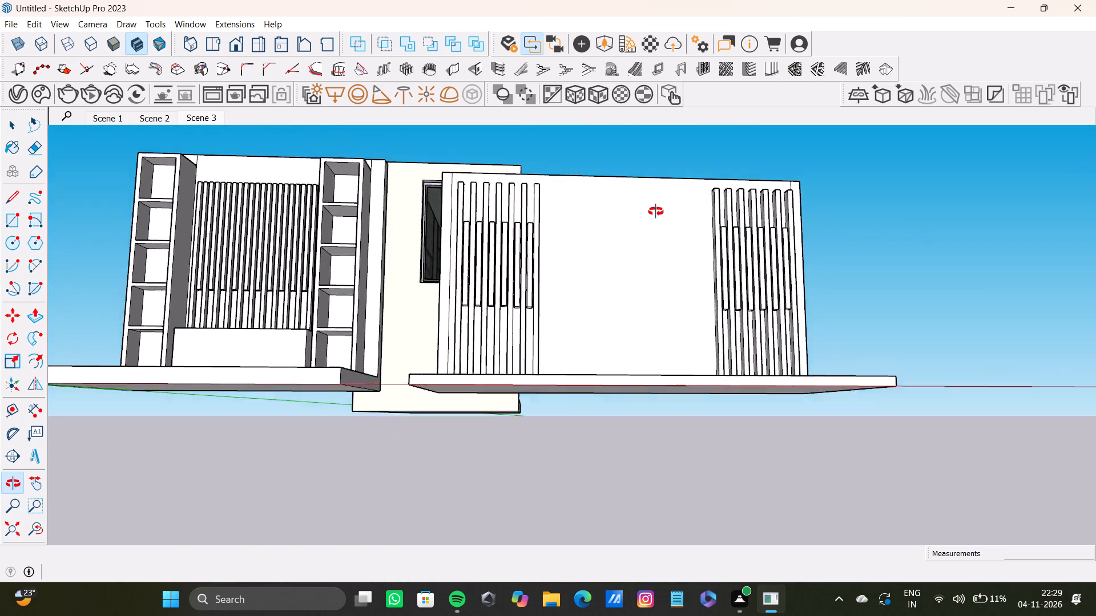
pyautogui.moveTo(656, 212); pyautogui.dragTo(560, 216, button='middle')
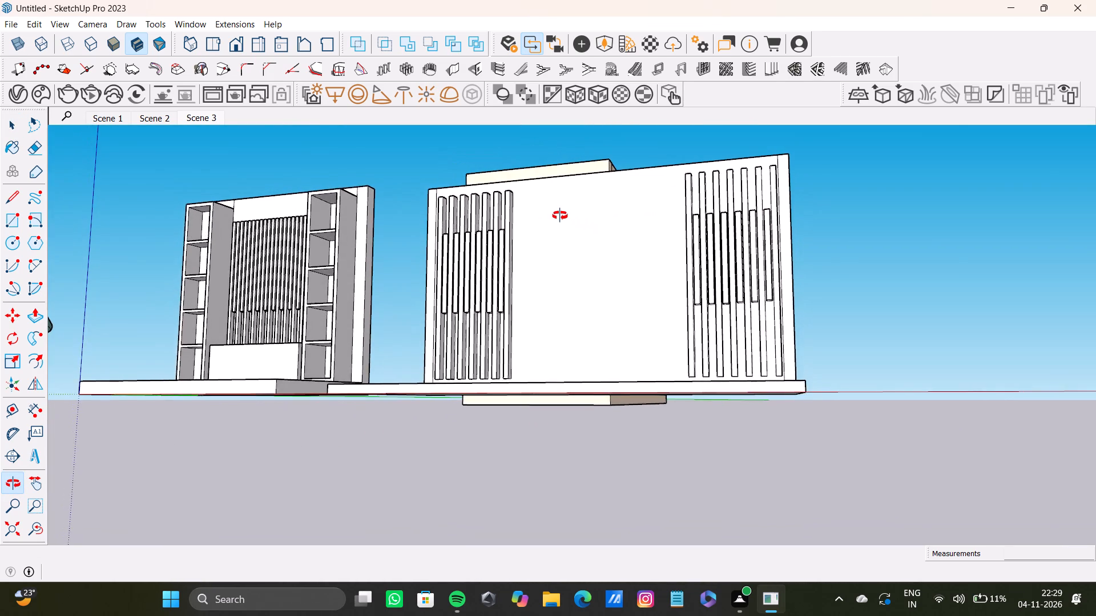
pyautogui.moveTo(560, 216); pyautogui.dragTo(594, 235, button='middle')
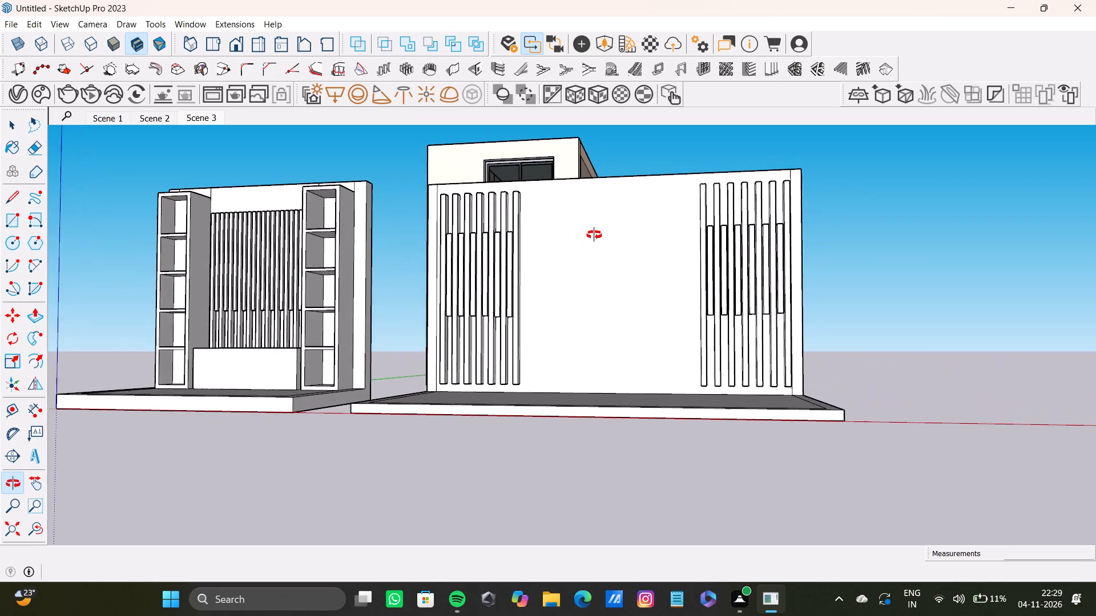
pyautogui.moveTo(594, 235); pyautogui.dragTo(723, 325, button='middle')
# Select the top and front faces of both shelf columns on the slatted unit, plus the right column's inner side face.
pyautogui.keyDown('shift'); pyautogui.moveTo(289, 298); pyautogui.dragTo(587, 345, button='middle'); pyautogui.keyUp('shift')
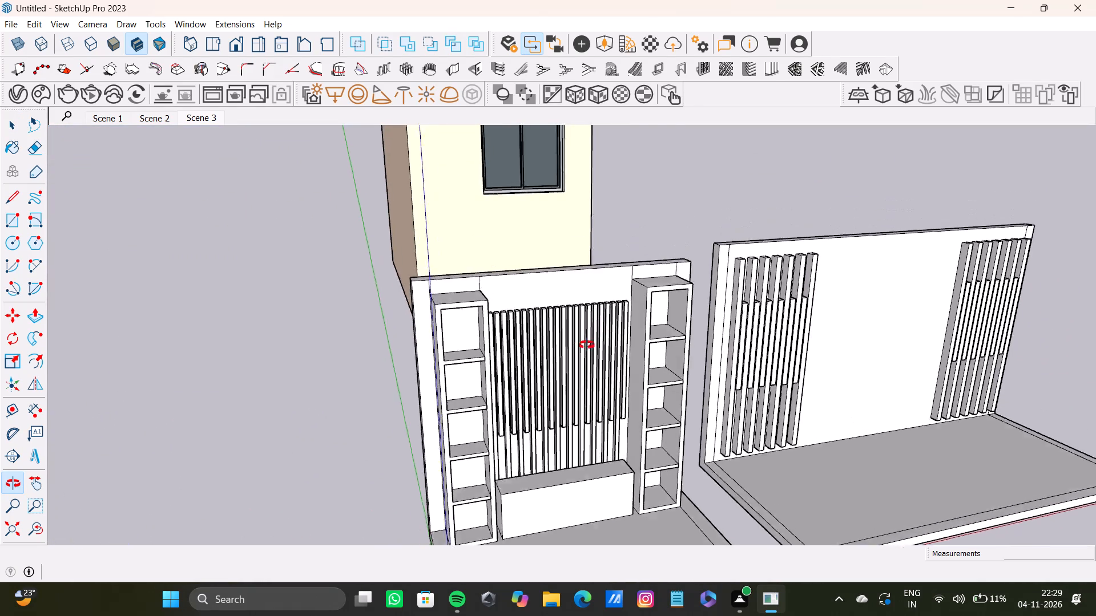
pyautogui.keyDown('shift'); pyautogui.moveTo(587, 345); pyautogui.dragTo(498, 418, button='middle'); pyautogui.keyUp('shift')
pyautogui.scroll(6, 411, 360)
pyautogui.keyDown('shift'); pyautogui.doubleClick(440, 327); pyautogui.keyUp('shift')
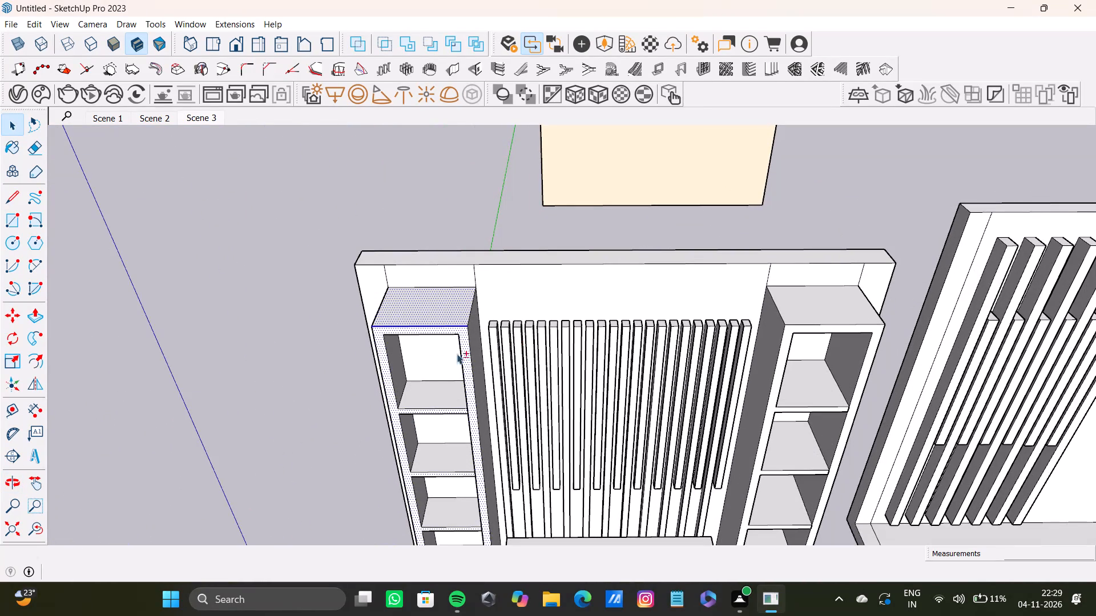
pyautogui.keyDown('shift'); pyautogui.doubleClick(809, 328); pyautogui.keyUp('shift')
pyautogui.keyDown('shift'); pyautogui.doubleClick(807, 320); pyautogui.keyUp('shift')
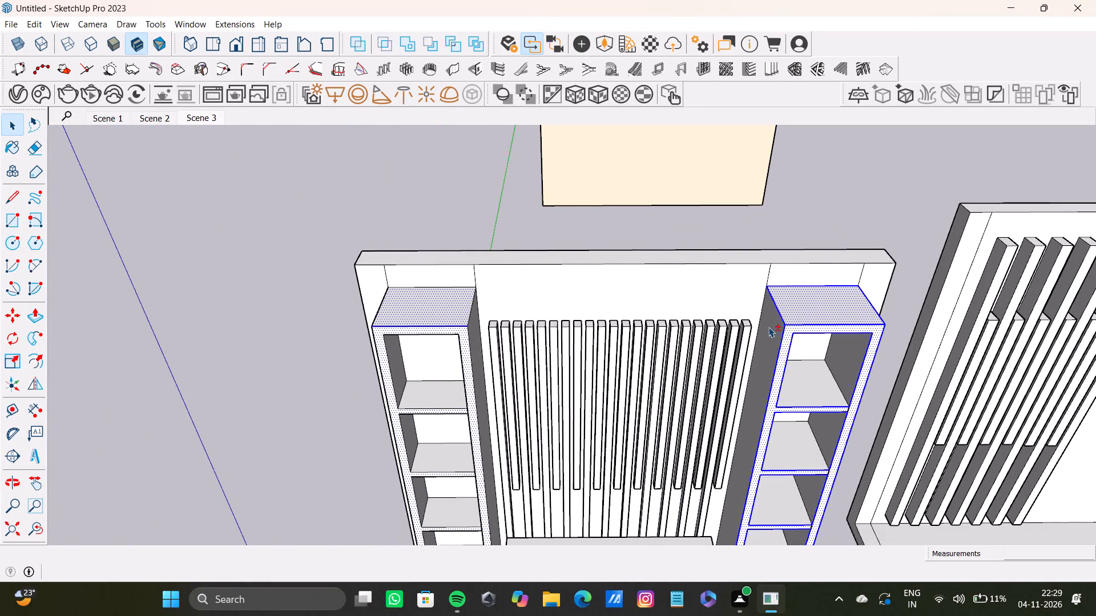
pyautogui.keyDown('shift'); pyautogui.doubleClick(768, 327); pyautogui.keyUp('shift')
# Add the left shelf column's horizontal shelf surfaces, from the uppermost compartment down to the lowest, to the selection.
pyautogui.keyDown('shift'); pyautogui.scroll(-4, 784, 343); pyautogui.keyUp('shift')
pyautogui.keyDown('shift'); pyautogui.moveTo(786, 376); pyautogui.dragTo(681, 326, button='middle'); pyautogui.keyUp('shift')
pyautogui.keyDown('shift'); pyautogui.scroll(6, 313, 318); pyautogui.keyUp('shift')
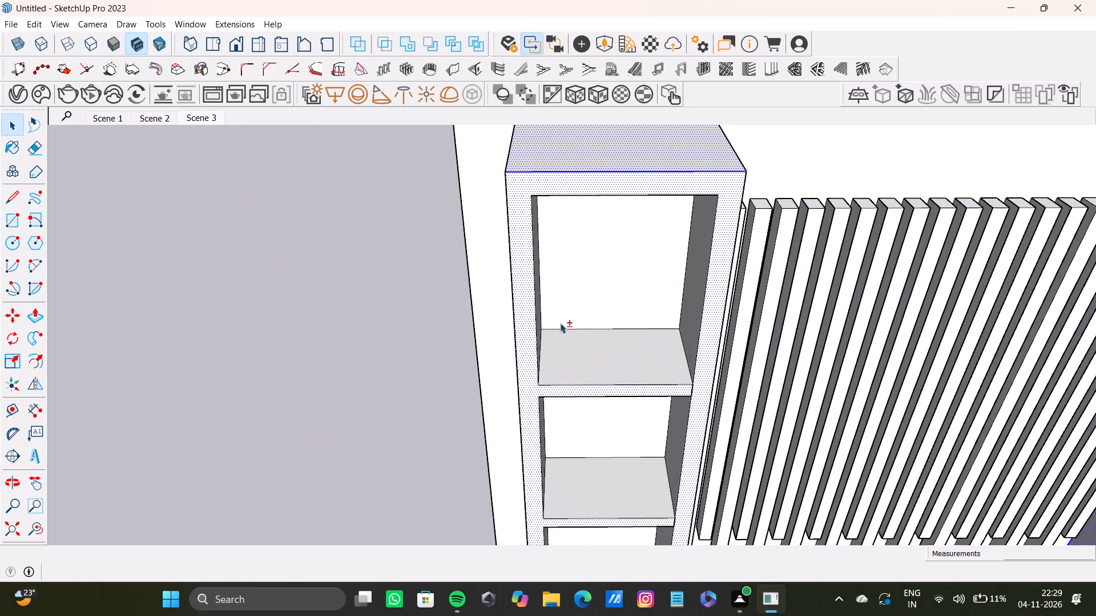
pyautogui.keyDown('shift'); pyautogui.doubleClick(583, 352); pyautogui.keyUp('shift')
pyautogui.keyDown('shift'); pyautogui.click(623, 485); pyautogui.keyUp('shift')
pyautogui.keyDown('shift'); pyautogui.click(626, 481); pyautogui.keyUp('shift')
pyautogui.keyDown('shift'); pyautogui.doubleClick(631, 360); pyautogui.keyUp('shift')
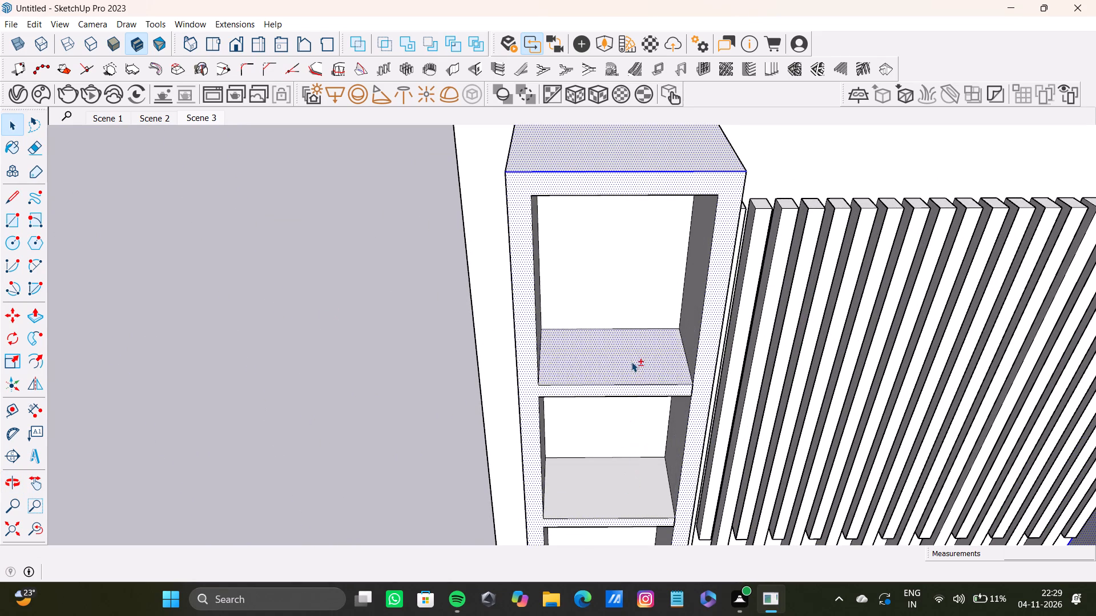
pyautogui.keyDown('shift'); pyautogui.doubleClick(638, 484); pyautogui.keyUp('shift')
pyautogui.keyDown('shift'); pyautogui.doubleClick(646, 364); pyautogui.keyUp('shift')
pyautogui.keyDown('shift'); pyautogui.scroll(-4, 636, 366); pyautogui.keyUp('shift')
pyautogui.keyDown('shift'); pyautogui.moveTo(610, 384); pyautogui.dragTo(569, 237, button='middle'); pyautogui.keyUp('shift')
pyautogui.keyDown('shift'); pyautogui.scroll(3, 570, 333); pyautogui.keyUp('shift')
pyautogui.keyDown('shift'); pyautogui.doubleClick(574, 453); pyautogui.keyUp('shift')
pyautogui.keyDown('shift'); pyautogui.moveTo(596, 471); pyautogui.dragTo(602, 314, button='middle'); pyautogui.keyUp('shift')
pyautogui.keyDown('shift'); pyautogui.scroll(3, 620, 306); pyautogui.keyUp('shift')
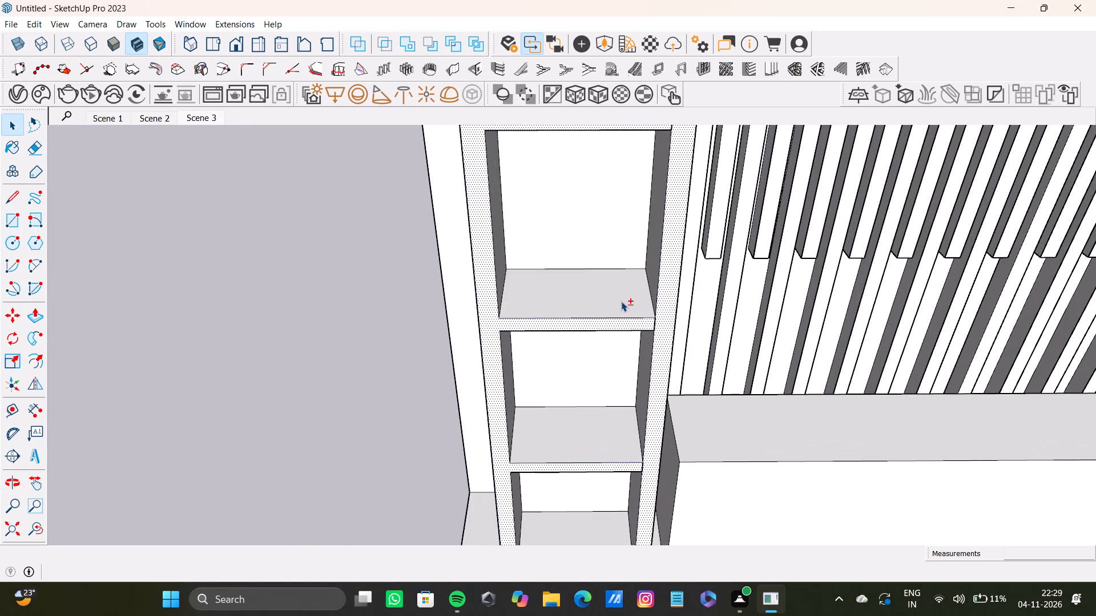
pyautogui.keyDown('shift'); pyautogui.doubleClick(621, 301); pyautogui.keyUp('shift')
pyautogui.keyDown('shift'); pyautogui.doubleClick(615, 431); pyautogui.keyUp('shift')
pyautogui.keyDown('shift'); pyautogui.moveTo(638, 443); pyautogui.dragTo(628, 306, button='middle'); pyautogui.keyUp('shift')
pyautogui.keyDown('shift'); pyautogui.doubleClick(589, 431); pyautogui.keyUp('shift')
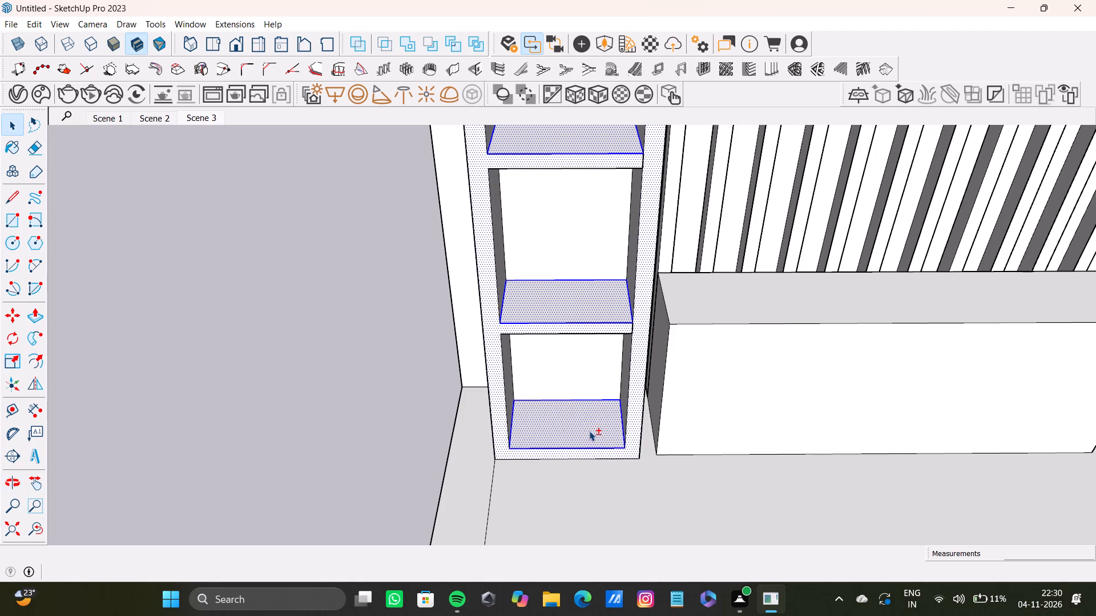
# Add the left shelf column's tall outer side face to the selection.
pyautogui.keyDown('shift'); pyautogui.scroll(4, 572, 340); pyautogui.keyUp('shift')
pyautogui.keyDown('shift'); pyautogui.scroll(-11, 559, 323); pyautogui.keyUp('shift')
pyautogui.keyDown('shift'); pyautogui.moveTo(538, 374); pyautogui.dragTo(767, 423, button='middle'); pyautogui.keyUp('shift')
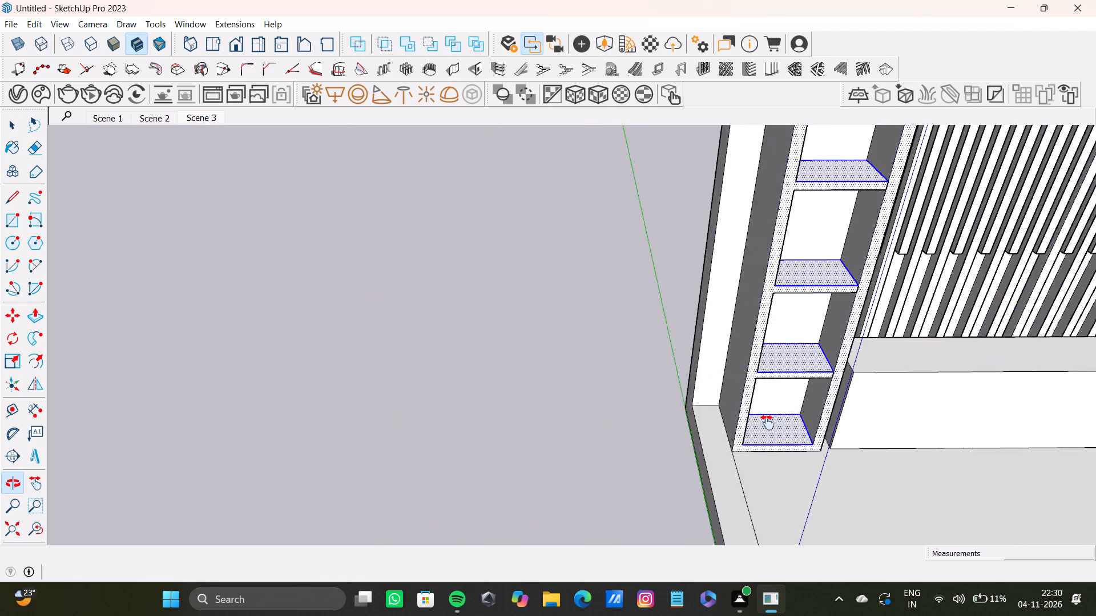
pyautogui.keyDown('shift'); pyautogui.moveTo(767, 423); pyautogui.dragTo(853, 412, button='middle'); pyautogui.keyUp('shift')
pyautogui.keyDown('shift'); pyautogui.scroll(3, 704, 341); pyautogui.keyUp('shift')
pyautogui.keyDown('shift'); pyautogui.doubleClick(636, 310); pyautogui.keyUp('shift')
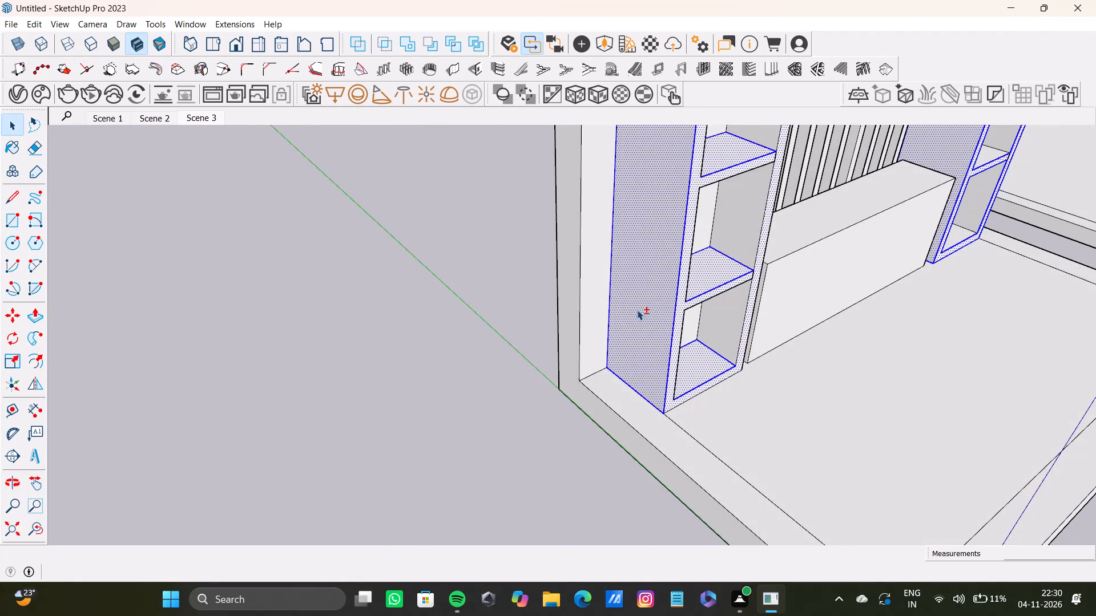
# Add the back face and both inner side faces of the left column's middle compartment to the selection.
pyautogui.keyDown('shift'); pyautogui.moveTo(644, 296); pyautogui.dragTo(384, 440, button='middle'); pyautogui.keyUp('shift')
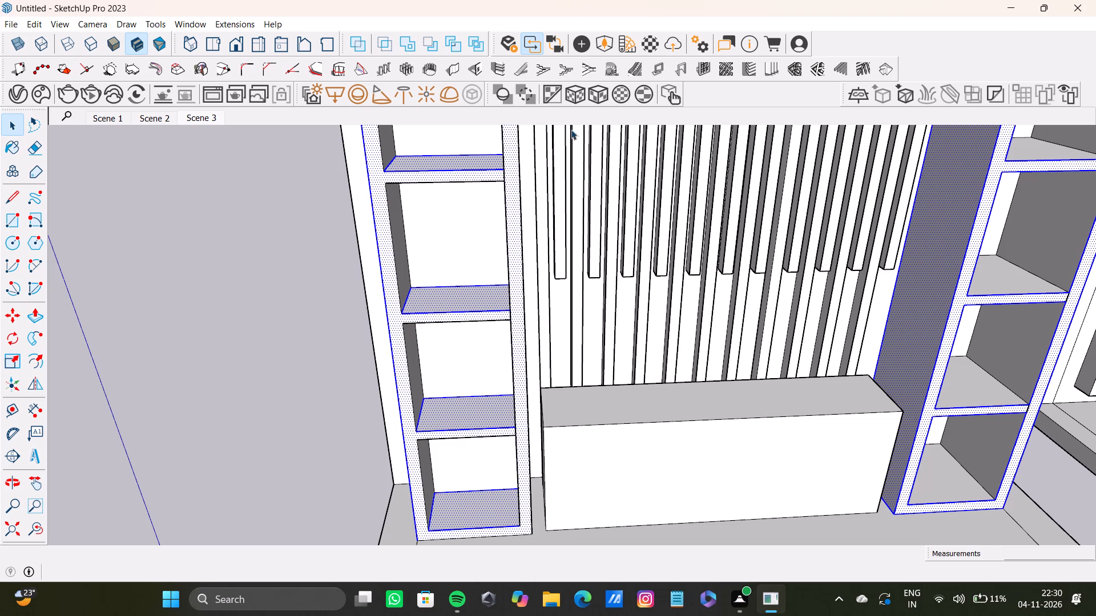
pyautogui.moveTo(472, 290); pyautogui.dragTo(462, 244, button='middle')
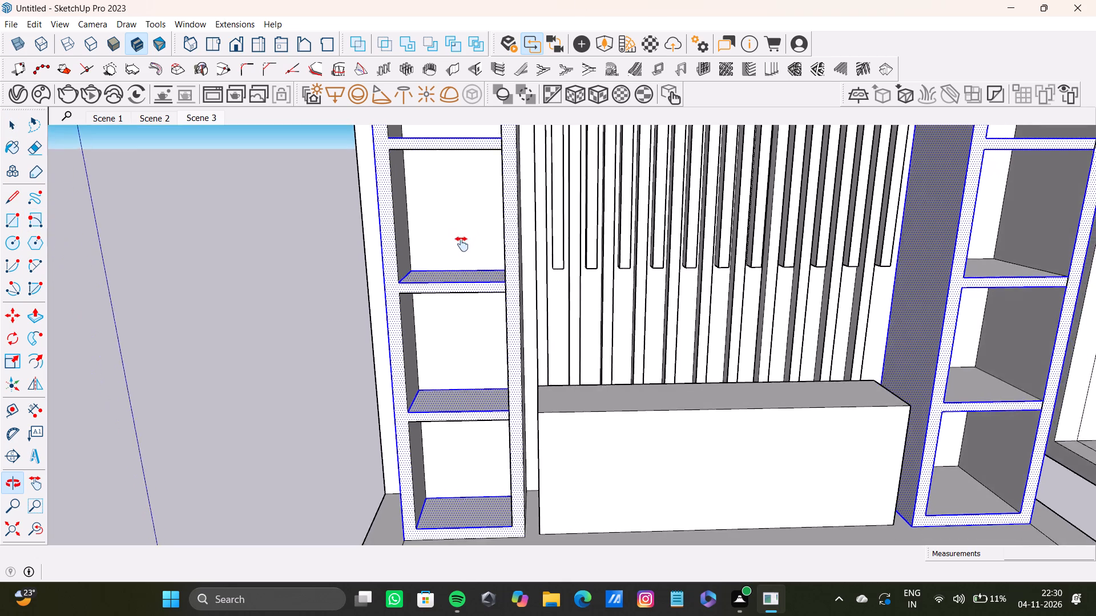
pyautogui.moveTo(462, 244); pyautogui.dragTo(423, 317, button='middle')
pyautogui.scroll(7, 412, 277)
pyautogui.keyDown('shift'); pyautogui.doubleClick(393, 258); pyautogui.keyUp('shift')
pyautogui.keyDown('shift'); pyautogui.doubleClick(455, 252); pyautogui.keyUp('shift')
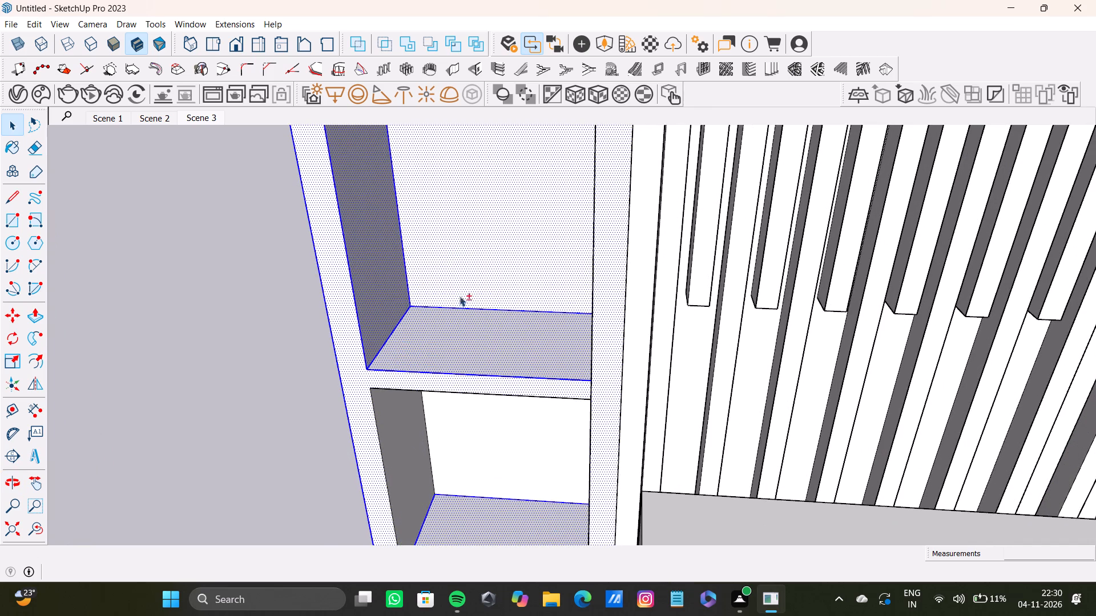
pyautogui.moveTo(471, 335); pyautogui.dragTo(695, 378, button='middle')
pyautogui.keyDown('shift'); pyautogui.doubleClick(679, 302); pyautogui.keyUp('shift')
# Add the back and inner side faces of the left column's two lowest compartments to the selection.
pyautogui.keyDown('shift'); pyautogui.moveTo(678, 408); pyautogui.dragTo(661, 328, button='middle'); pyautogui.keyUp('shift')
pyautogui.keyDown('shift'); pyautogui.scroll(3, 647, 355); pyautogui.keyUp('shift')
pyautogui.keyDown('shift'); pyautogui.doubleClick(646, 355); pyautogui.keyUp('shift')
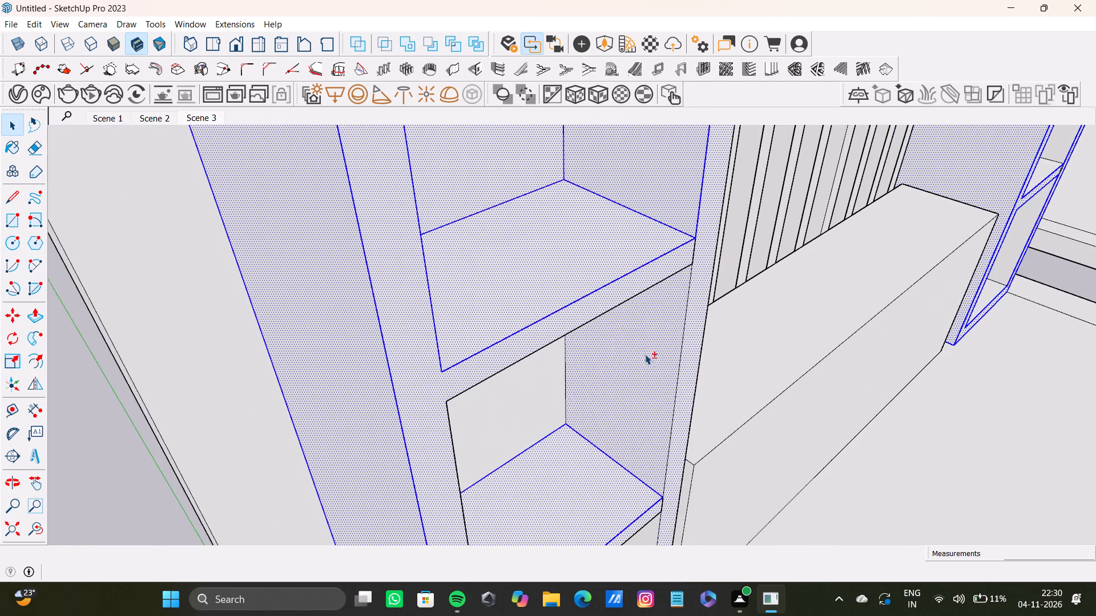
pyautogui.keyDown('shift'); pyautogui.doubleClick(541, 389); pyautogui.keyUp('shift')
pyautogui.moveTo(631, 414); pyautogui.dragTo(492, 377, button='middle')
pyautogui.keyDown('shift'); pyautogui.doubleClick(426, 315); pyautogui.keyUp('shift')
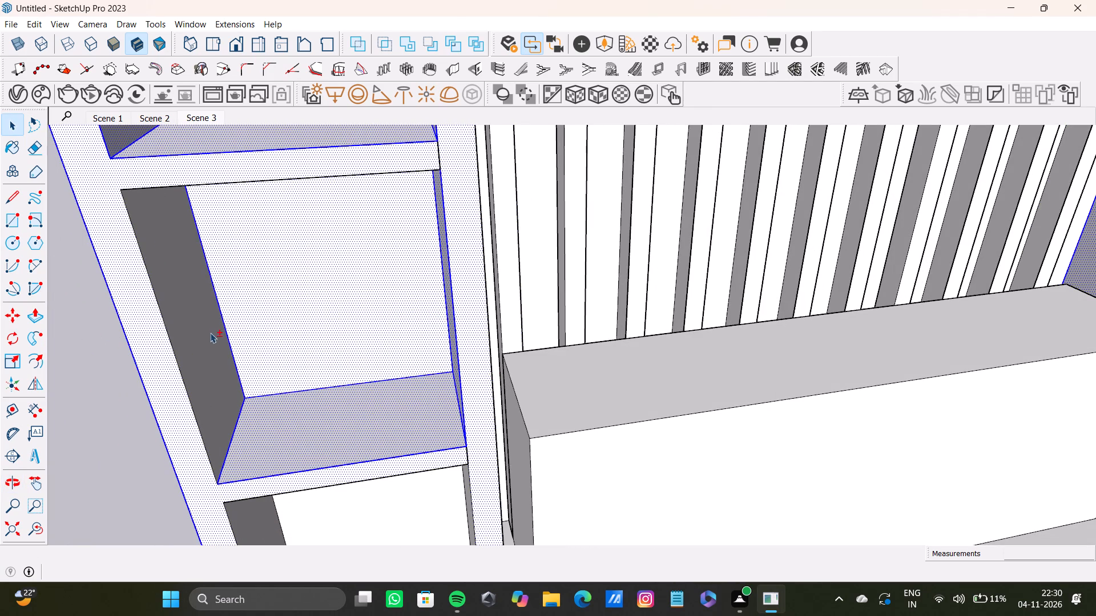
pyautogui.keyDown('shift'); pyautogui.doubleClick(210, 333); pyautogui.keyUp('shift')
pyautogui.keyDown('shift'); pyautogui.moveTo(278, 370); pyautogui.dragTo(348, 205, button='middle'); pyautogui.keyUp('shift')
pyautogui.keyDown('shift'); pyautogui.moveTo(315, 210); pyautogui.dragTo(307, 212); pyautogui.keyUp('shift')
pyautogui.keyDown('shift'); pyautogui.doubleClick(299, 220); pyautogui.keyUp('shift')
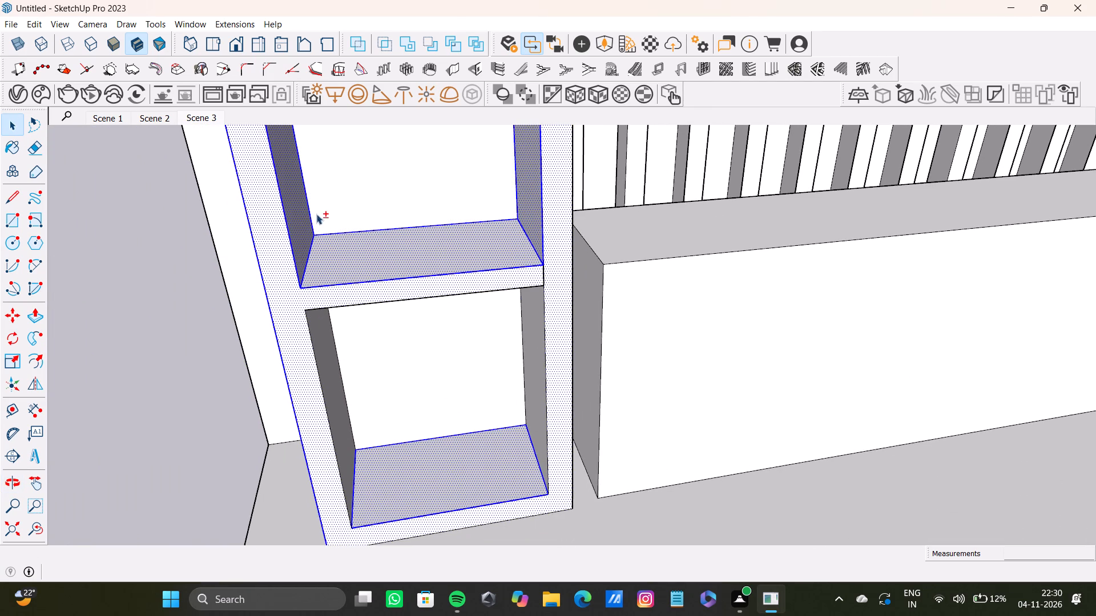
pyautogui.keyDown('shift'); pyautogui.doubleClick(329, 202); pyautogui.keyUp('shift')
pyautogui.keyDown('shift'); pyautogui.doubleClick(402, 348); pyautogui.keyUp('shift')
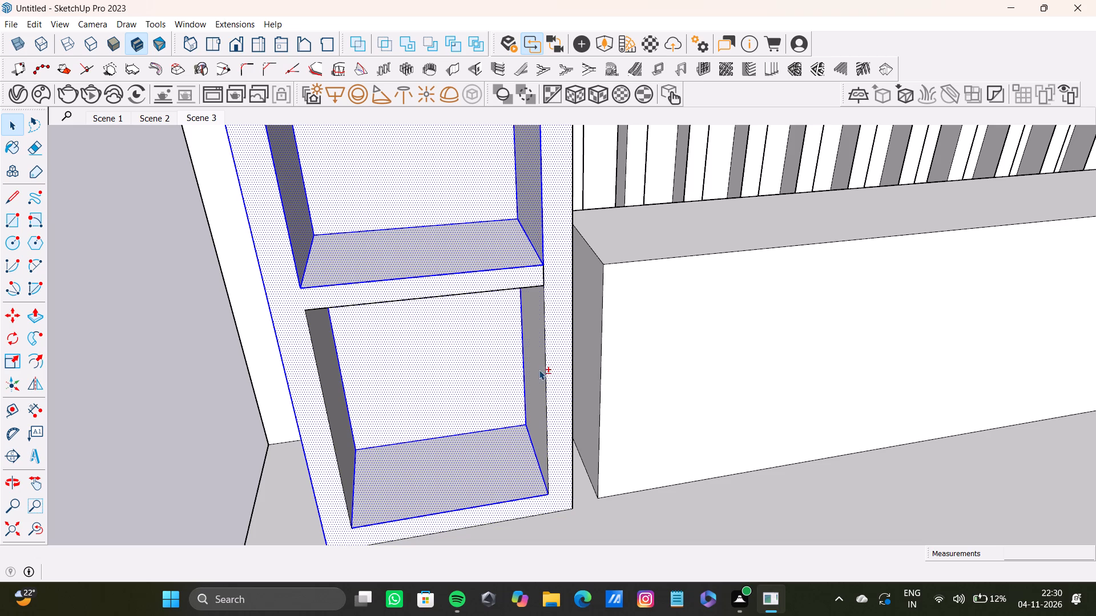
pyautogui.keyDown('shift'); pyautogui.doubleClick(539, 370); pyautogui.keyUp('shift')
pyautogui.keyDown('shift'); pyautogui.doubleClick(331, 409); pyautogui.keyUp('shift')
# Add the back and inner side faces of the left column's two uppermost compartments to the selection.
pyautogui.scroll(-4, 332, 405)
pyautogui.middleClick(684, 394)
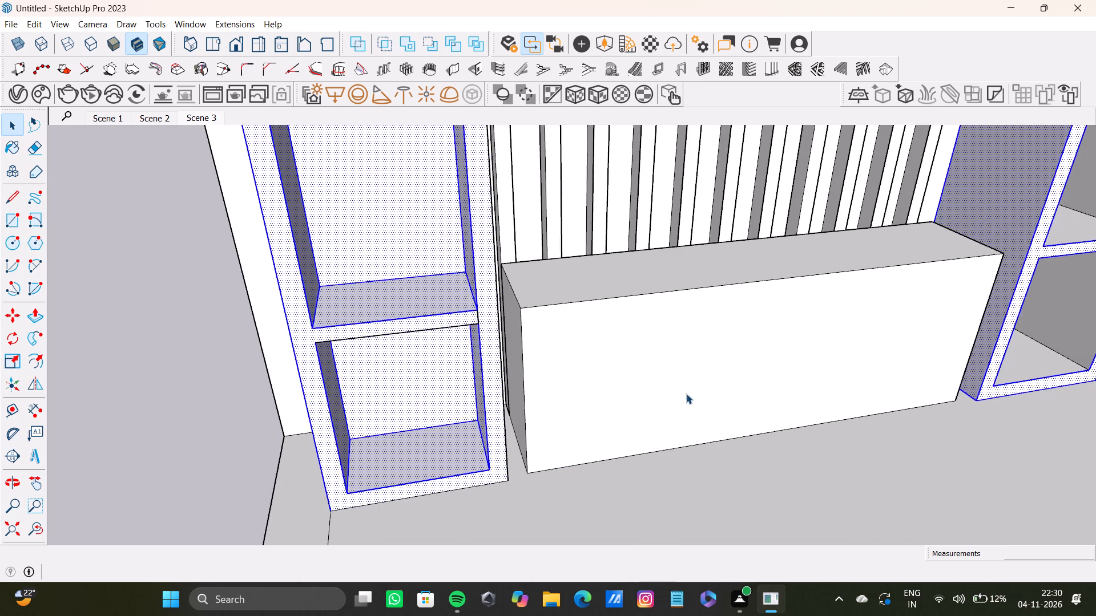
pyautogui.moveTo(446, 397); pyautogui.dragTo(644, 386, button='middle')
pyautogui.keyDown('shift'); pyautogui.scroll(3, 459, 394); pyautogui.keyUp('shift')
pyautogui.keyDown('shift'); pyautogui.scroll(-14, 506, 383); pyautogui.keyUp('shift')
pyautogui.keyDown('shift'); pyautogui.scroll(1, 522, 293); pyautogui.keyUp('shift')
pyautogui.keyDown('shift'); pyautogui.moveTo(522, 293); pyautogui.dragTo(533, 471, button='middle'); pyautogui.keyUp('shift')
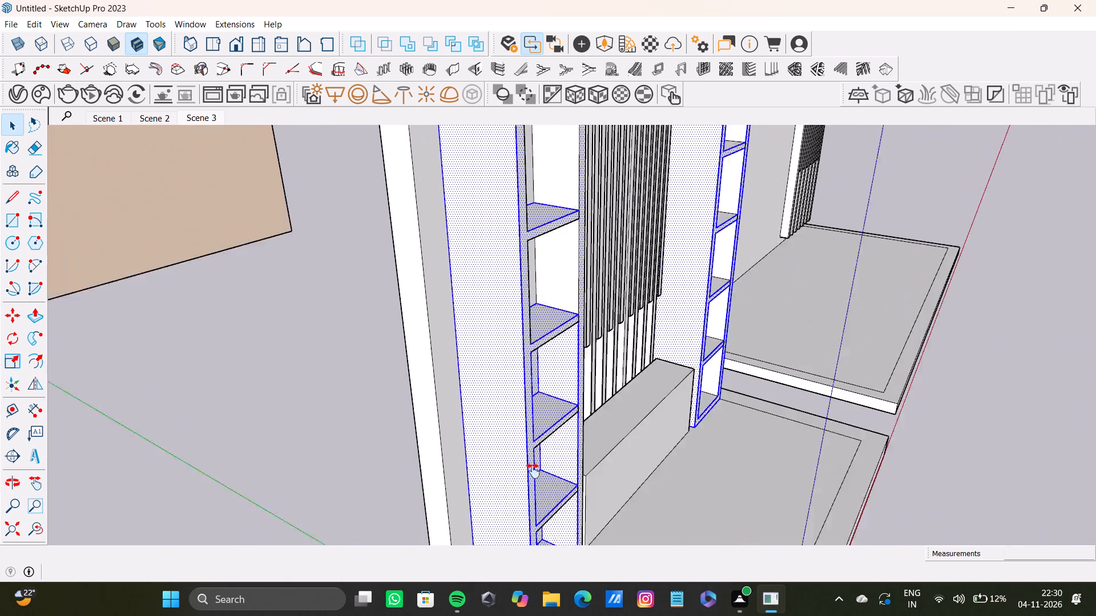
pyautogui.keyDown('shift'); pyautogui.moveTo(533, 471); pyautogui.dragTo(507, 523, button='middle'); pyautogui.keyUp('shift')
pyautogui.keyDown('shift'); pyautogui.scroll(2, 551, 272); pyautogui.keyUp('shift')
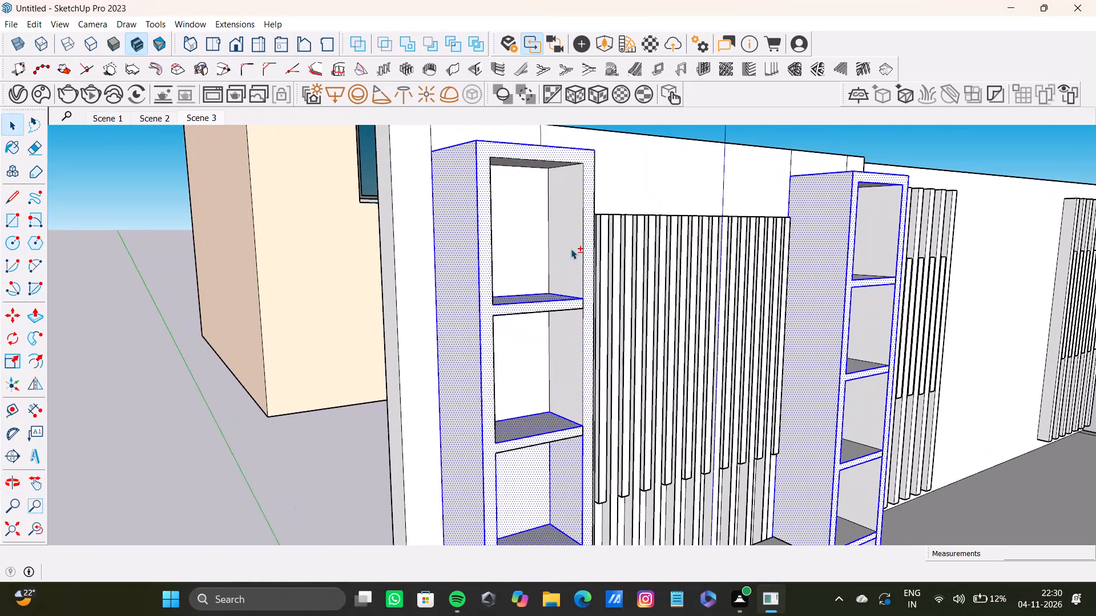
pyautogui.keyDown('shift'); pyautogui.doubleClick(571, 249); pyautogui.keyUp('shift')
pyautogui.keyDown('shift'); pyautogui.doubleClick(537, 256); pyautogui.keyUp('shift')
pyautogui.keyDown('shift'); pyautogui.doubleClick(563, 381); pyautogui.keyUp('shift')
pyautogui.keyDown('shift'); pyautogui.doubleClick(522, 391); pyautogui.keyUp('shift')
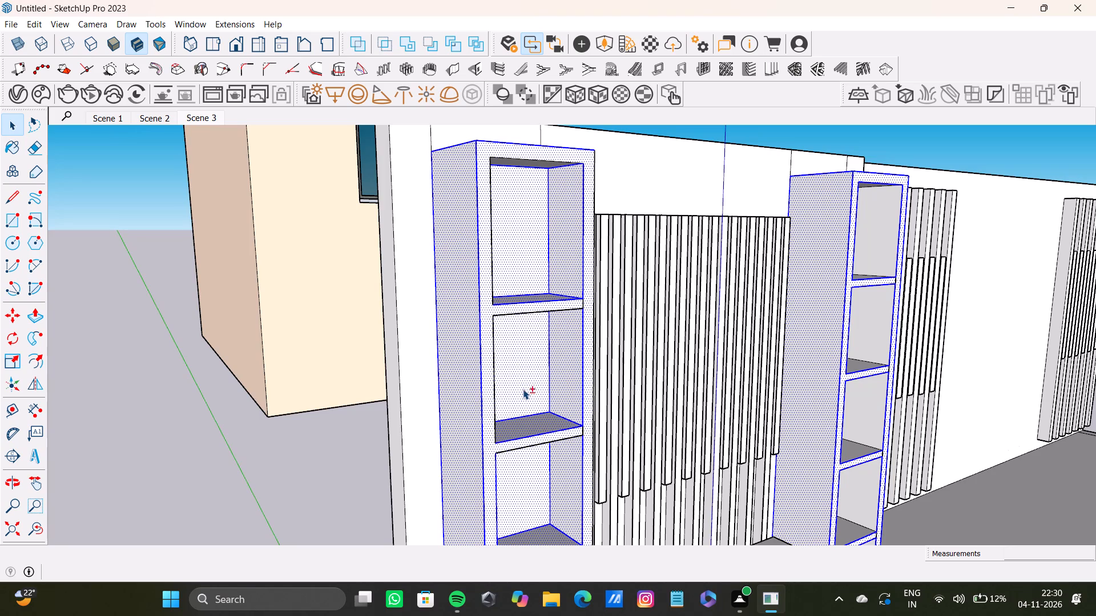
pyautogui.keyDown('shift'); pyautogui.moveTo(571, 390); pyautogui.dragTo(437, 387, button='middle'); pyautogui.keyUp('shift')
pyautogui.scroll(4, 391, 310)
pyautogui.keyDown('shift'); pyautogui.doubleClick(338, 242); pyautogui.keyUp('shift')
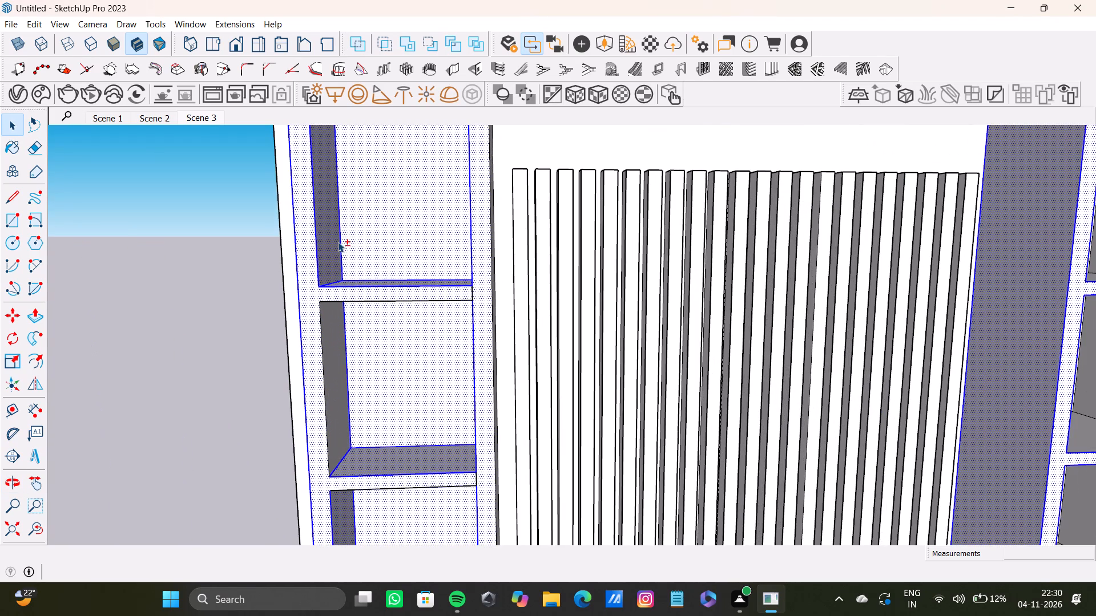
pyautogui.keyDown('shift'); pyautogui.click(340, 351); pyautogui.keyUp('shift')
# Add the ceiling faces of the left column's three upper compartments to the selection.
pyautogui.keyDown('shift'); pyautogui.scroll(-3, 404, 453); pyautogui.keyUp('shift')
pyautogui.keyDown('shift'); pyautogui.moveTo(405, 462); pyautogui.dragTo(466, 230, button='middle'); pyautogui.keyUp('shift')
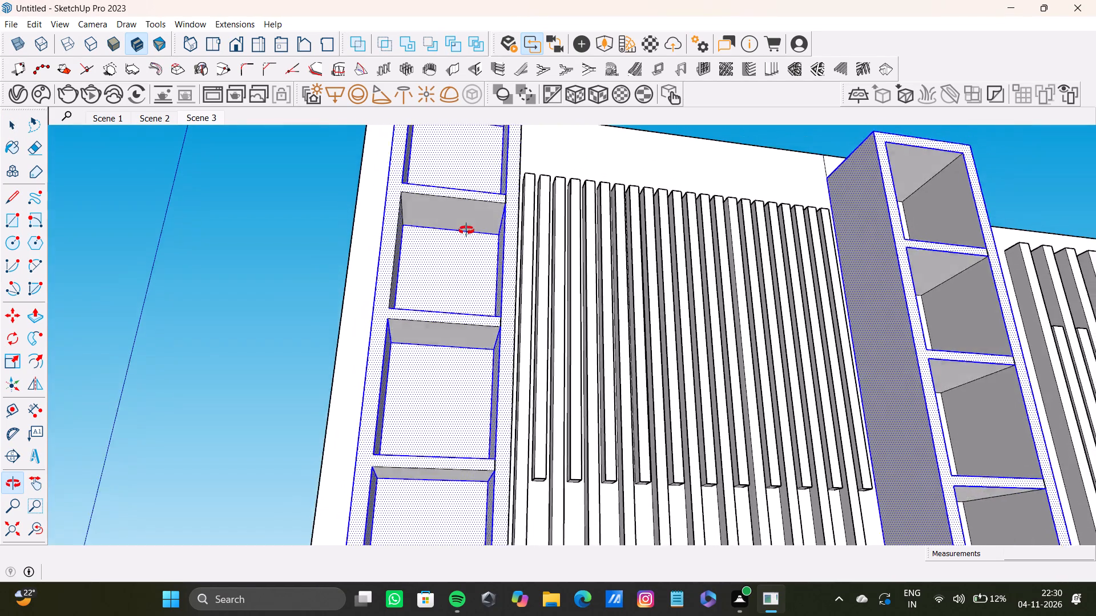
pyautogui.keyDown('shift'); pyautogui.moveTo(466, 230); pyautogui.dragTo(472, 335, button='middle'); pyautogui.keyUp('shift')
pyautogui.keyDown('shift'); pyautogui.doubleClick(465, 170); pyautogui.keyUp('shift')
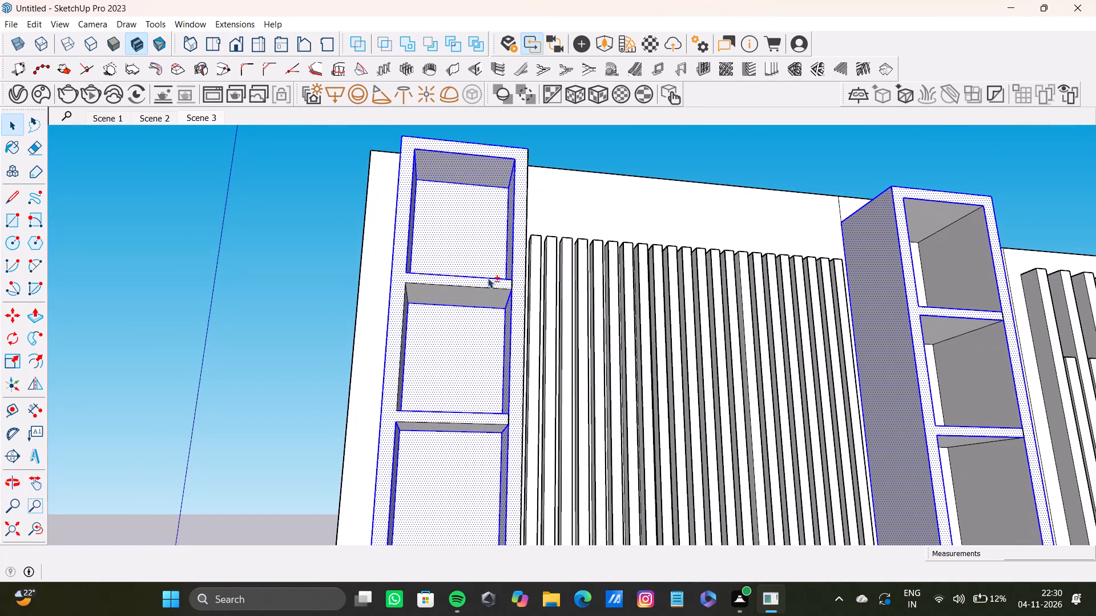
pyautogui.keyDown('shift'); pyautogui.doubleClick(480, 297); pyautogui.keyUp('shift')
pyautogui.scroll(4, 460, 435)
pyautogui.moveTo(461, 429); pyautogui.dragTo(457, 364, button='middle')
pyautogui.keyDown('shift'); pyautogui.doubleClick(460, 363); pyautogui.keyUp('shift')
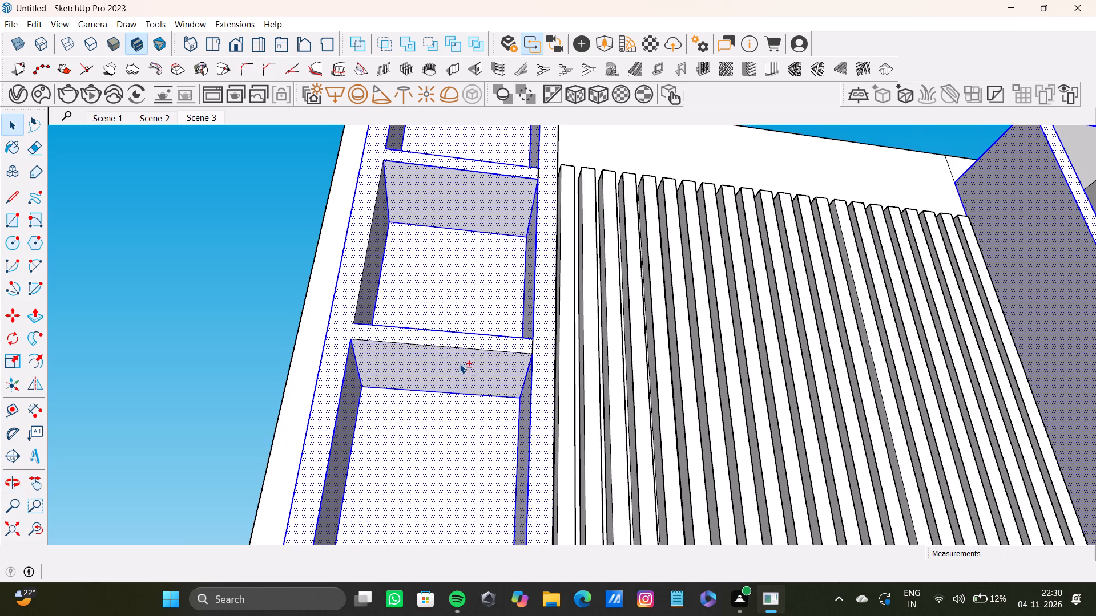
# Add the ceiling faces of the left column's two lowest compartments to the selection.
pyautogui.keyDown('shift'); pyautogui.scroll(-7, 448, 371); pyautogui.keyUp('shift')
pyautogui.keyDown('shift'); pyautogui.moveTo(454, 392); pyautogui.dragTo(481, 167, button='middle'); pyautogui.keyUp('shift')
pyautogui.moveTo(478, 202); pyautogui.dragTo(466, 295, button='middle')
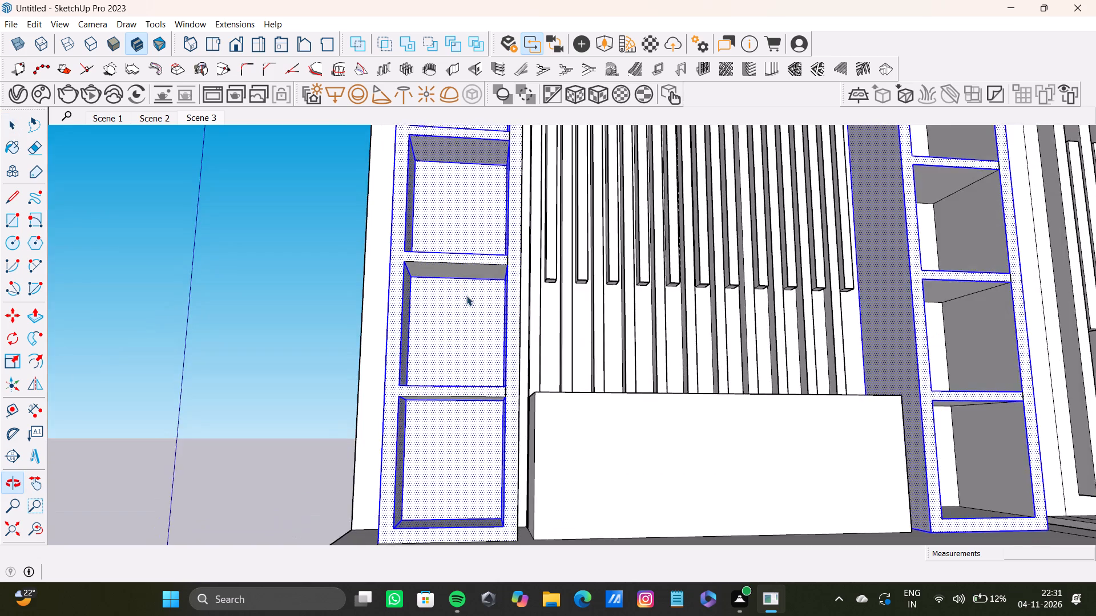
pyautogui.scroll(4, 466, 295)
pyautogui.moveTo(457, 281); pyautogui.dragTo(496, 256, button='middle')
pyautogui.keyDown('shift'); pyautogui.doubleClick(490, 242); pyautogui.keyUp('shift')
pyautogui.keyDown('shift'); pyautogui.moveTo(485, 350); pyautogui.dragTo(482, 271, button='middle'); pyautogui.keyUp('shift')
pyautogui.keyDown('shift'); pyautogui.scroll(3, 478, 363); pyautogui.keyUp('shift')
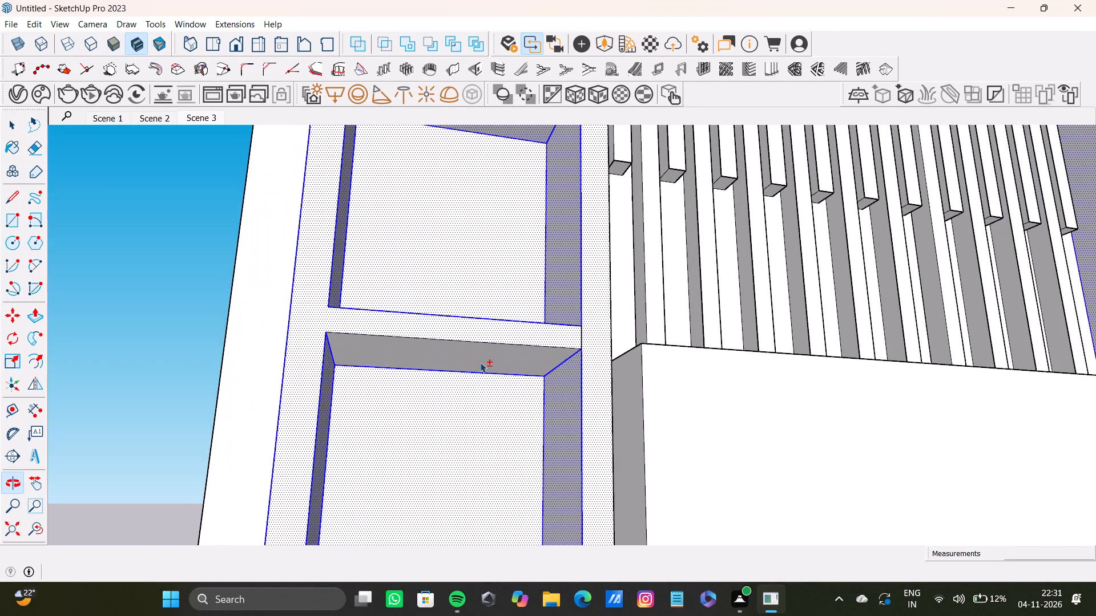
pyautogui.keyDown('shift'); pyautogui.doubleClick(491, 354); pyautogui.keyUp('shift')
# Add the right column's uppermost compartment to the selection: its ceiling, back, both inner sides and shelf surface.
pyautogui.keyDown('shift'); pyautogui.scroll(-9, 496, 345); pyautogui.keyUp('shift')
pyautogui.keyDown('shift'); pyautogui.moveTo(720, 257); pyautogui.dragTo(473, 372, button='middle'); pyautogui.keyUp('shift')
pyautogui.keyDown('shift'); pyautogui.scroll(2, 757, 209); pyautogui.keyUp('shift')
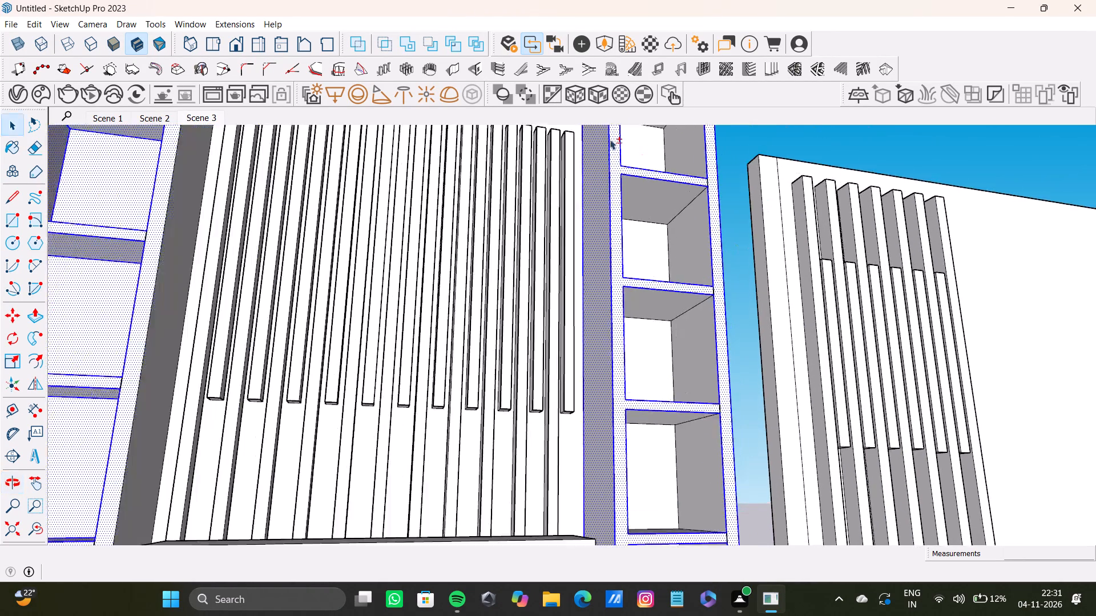
pyautogui.keyDown('shift'); pyautogui.moveTo(610, 139); pyautogui.dragTo(583, 358, button='middle'); pyautogui.keyUp('shift')
pyautogui.keyDown('shift'); pyautogui.scroll(4, 615, 335); pyautogui.keyUp('shift')
pyautogui.keyDown('shift'); pyautogui.doubleClick(608, 293); pyautogui.keyUp('shift')
pyautogui.keyDown('shift'); pyautogui.doubleClick(660, 341); pyautogui.keyUp('shift')
pyautogui.keyDown('shift'); pyautogui.doubleClick(599, 367); pyautogui.keyUp('shift')
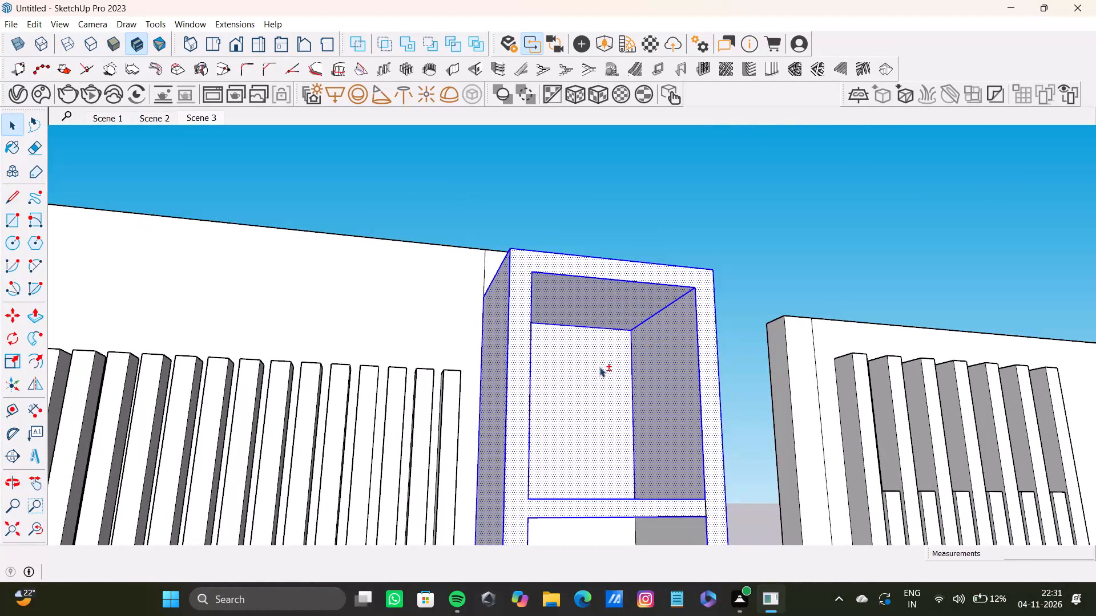
pyautogui.keyDown('shift'); pyautogui.moveTo(610, 368); pyautogui.dragTo(510, 400, button='middle'); pyautogui.keyUp('shift')
pyautogui.keyDown('shift'); pyautogui.doubleClick(438, 407); pyautogui.keyUp('shift')
pyautogui.keyDown('shift'); pyautogui.moveTo(489, 423); pyautogui.dragTo(561, 418, button='middle'); pyautogui.keyUp('shift')
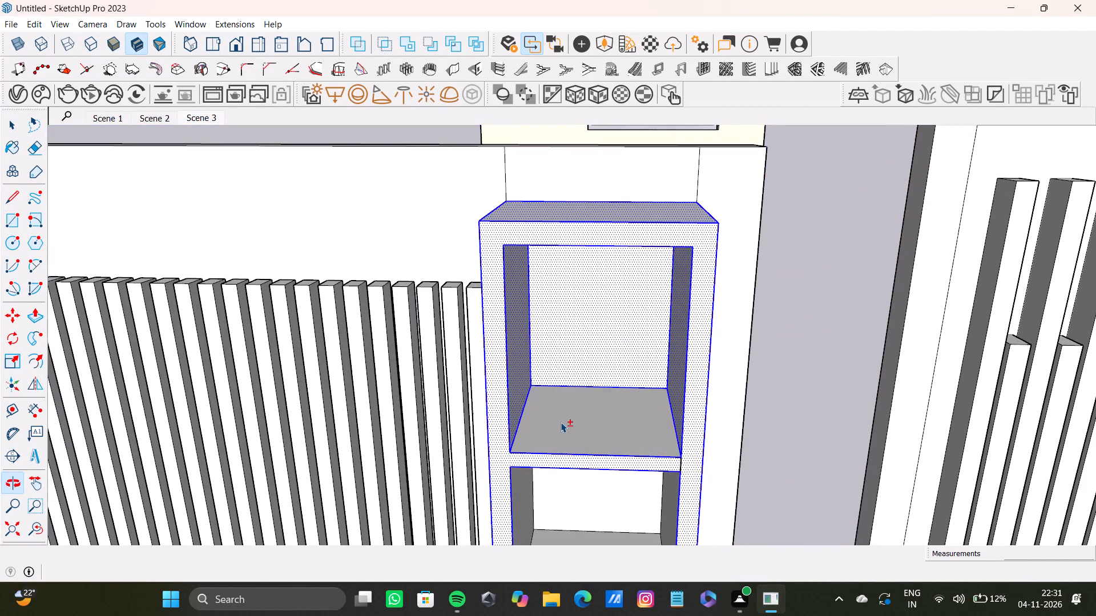
pyautogui.keyDown('shift'); pyautogui.doubleClick(561, 422); pyautogui.keyUp('shift')
pyautogui.keyDown('shift'); pyautogui.moveTo(606, 439); pyautogui.dragTo(598, 373, button='middle'); pyautogui.keyUp('shift')
pyautogui.keyDown('shift'); pyautogui.doubleClick(597, 368); pyautogui.keyUp('shift')
# Add the back, inner side and shelf faces of the right column's second compartment from the top to the selection.
pyautogui.keyDown('shift'); pyautogui.moveTo(606, 424); pyautogui.dragTo(605, 342, button='middle'); pyautogui.keyUp('shift')
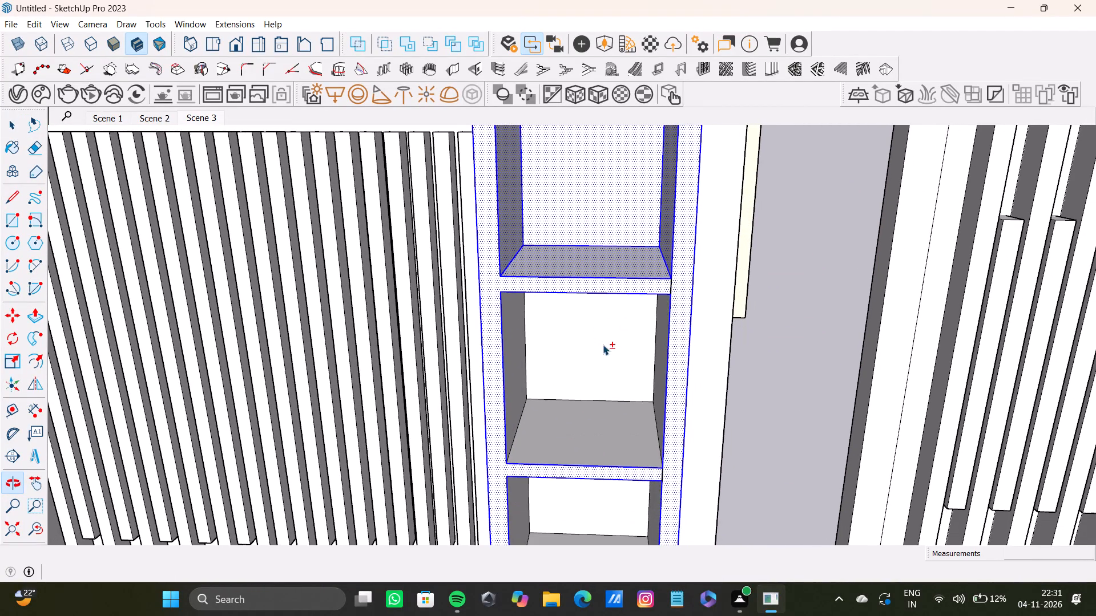
pyautogui.keyDown('shift'); pyautogui.doubleClick(599, 349); pyautogui.keyUp('shift')
pyautogui.keyDown('shift'); pyautogui.doubleClick(513, 391); pyautogui.keyUp('shift')
pyautogui.keyDown('shift'); pyautogui.doubleClick(574, 439); pyautogui.keyUp('shift')
pyautogui.moveTo(650, 455); pyautogui.dragTo(727, 467, button='middle')
pyautogui.keyDown('shift'); pyautogui.click(670, 389); pyautogui.keyUp('shift')
pyautogui.keyDown('shift'); pyautogui.moveTo(670, 389); pyautogui.dragTo(668, 394); pyautogui.keyUp('shift')
# Add the inner side, back and shelf faces of the right column's middle compartment to the selection.
pyautogui.keyDown('shift'); pyautogui.moveTo(679, 449); pyautogui.dragTo(577, 269, button='middle'); pyautogui.keyUp('shift')
pyautogui.keyDown('shift'); pyautogui.scroll(2, 586, 341); pyautogui.keyUp('shift')
pyautogui.keyDown('shift'); pyautogui.doubleClick(585, 342); pyautogui.keyUp('shift')
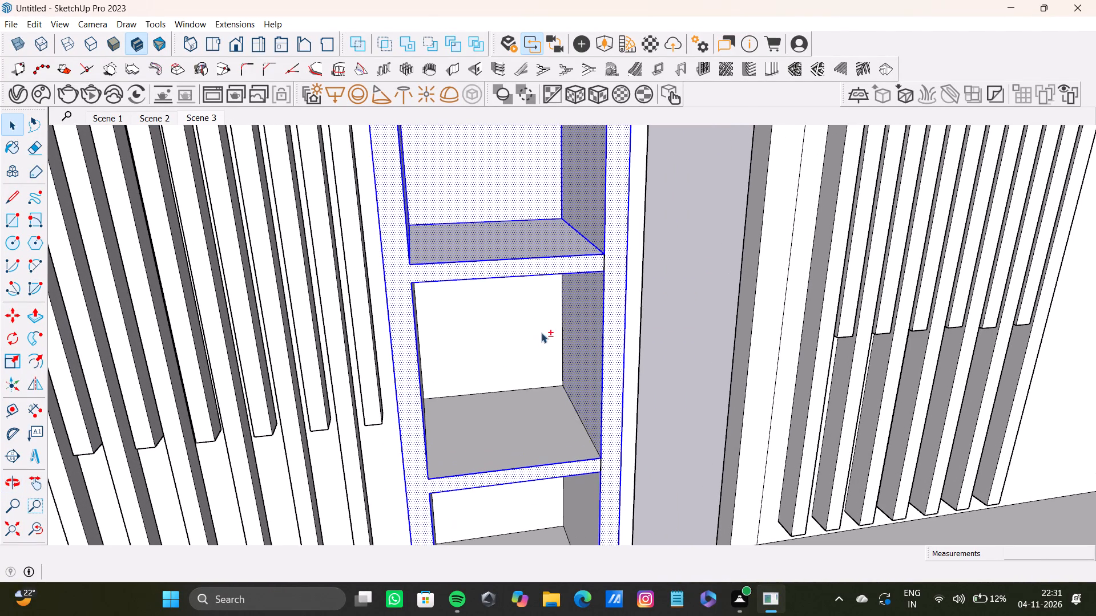
pyautogui.keyDown('shift'); pyautogui.doubleClick(526, 322); pyautogui.keyUp('shift')
pyautogui.keyDown('shift'); pyautogui.doubleClick(526, 438); pyautogui.keyUp('shift')
pyautogui.moveTo(541, 437); pyautogui.dragTo(398, 414, button='middle')
pyautogui.keyDown('shift'); pyautogui.scroll(3, 374, 364); pyautogui.keyUp('shift')
pyautogui.keyDown('shift'); pyautogui.doubleClick(357, 327); pyautogui.keyUp('shift')
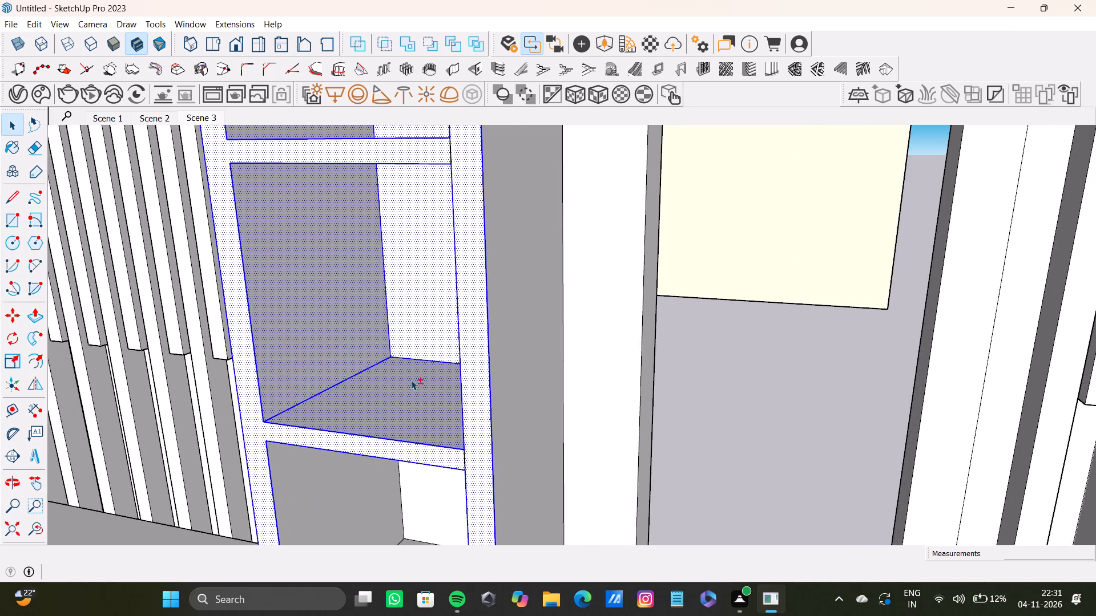
# Add the back, inner side and shelf faces of the right column's second-lowest compartment to the selection.
pyautogui.keyDown('shift'); pyautogui.scroll(-4, 413, 388); pyautogui.keyUp('shift')
pyautogui.keyDown('shift'); pyautogui.moveTo(428, 410); pyautogui.dragTo(601, 222, button='middle'); pyautogui.keyUp('shift')
pyautogui.keyDown('shift'); pyautogui.scroll(3, 579, 265); pyautogui.keyUp('shift')
pyautogui.keyDown('shift'); pyautogui.click(524, 317); pyautogui.keyUp('shift')
pyautogui.keyDown('shift'); pyautogui.moveTo(524, 317); pyautogui.dragTo(553, 307); pyautogui.keyUp('shift')
pyautogui.keyDown('shift'); pyautogui.doubleClick(578, 301); pyautogui.keyUp('shift')
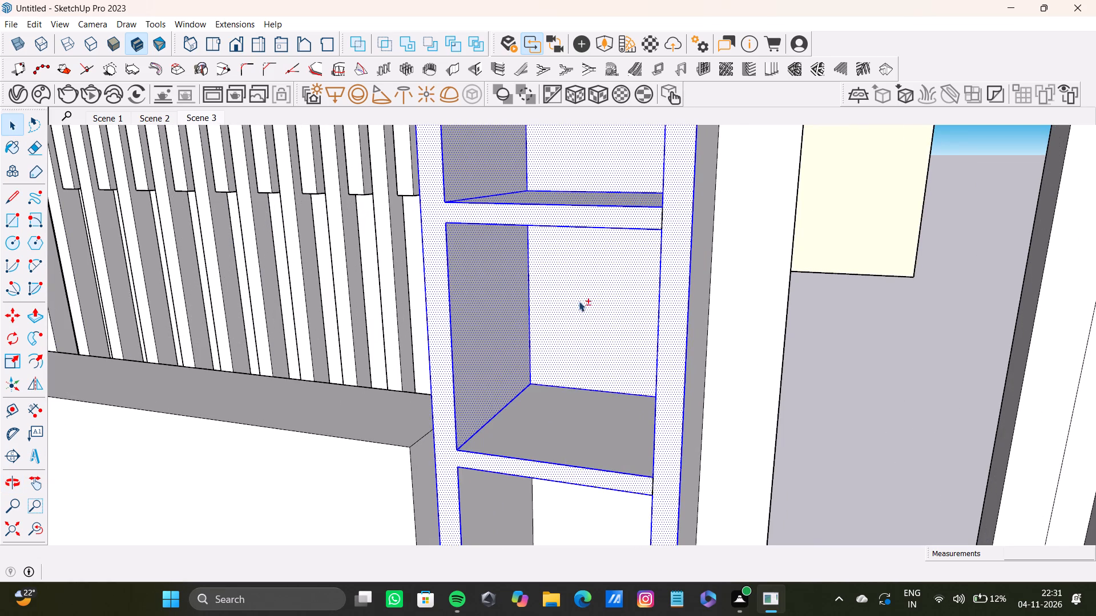
pyautogui.keyDown('shift'); pyautogui.moveTo(551, 340); pyautogui.dragTo(721, 379, button='middle'); pyautogui.keyUp('shift')
pyautogui.keyDown('shift'); pyautogui.doubleClick(736, 367); pyautogui.keyUp('shift')
pyautogui.keyDown('shift'); pyautogui.doubleClick(692, 433); pyautogui.keyUp('shift')
pyautogui.keyDown('shift'); pyautogui.moveTo(733, 426); pyautogui.dragTo(728, 399, button='middle'); pyautogui.keyUp('shift')
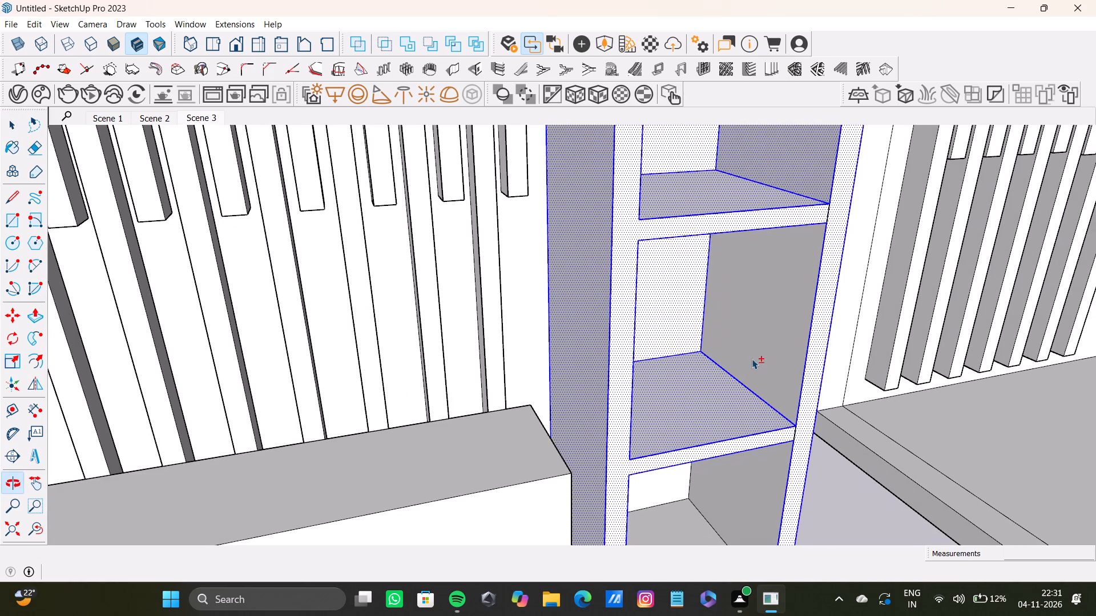
pyautogui.keyDown('shift'); pyautogui.click(752, 357); pyautogui.keyUp('shift')
pyautogui.keyDown('shift'); pyautogui.moveTo(752, 357); pyautogui.dragTo(748, 362); pyautogui.keyUp('shift')
# Add the back, floor and both inner side faces of the right column's lowest compartment to the selection.
pyautogui.keyDown('shift'); pyautogui.moveTo(725, 399); pyautogui.dragTo(553, 177, button='middle'); pyautogui.keyUp('shift')
pyautogui.scroll(3, 545, 237)
pyautogui.keyDown('shift'); pyautogui.doubleClick(624, 275); pyautogui.keyUp('shift')
pyautogui.keyDown('shift'); pyautogui.click(541, 269); pyautogui.keyUp('shift')
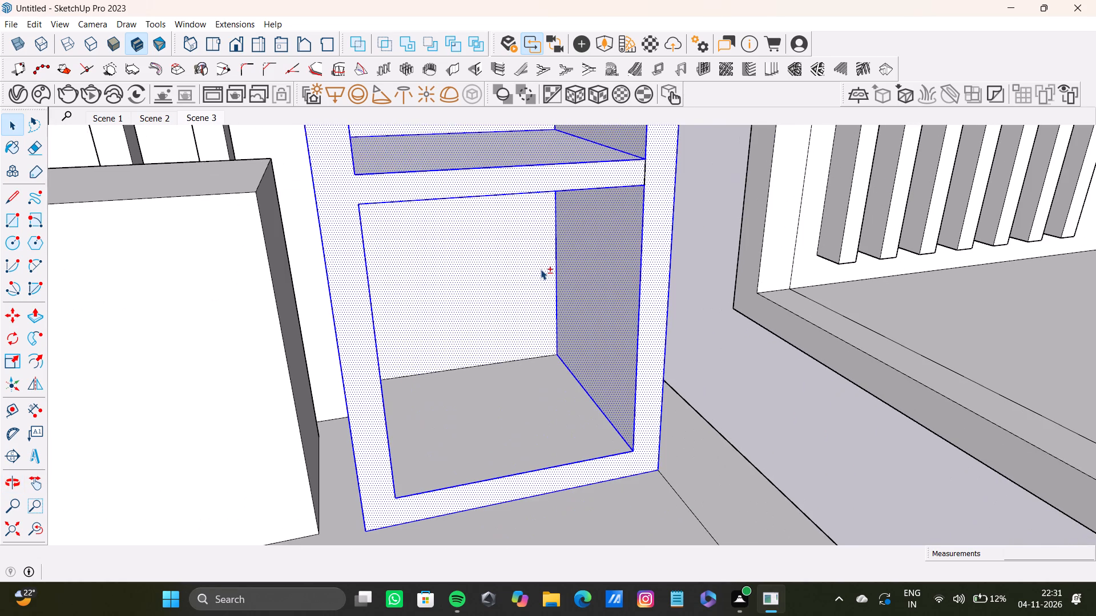
pyautogui.keyDown('shift'); pyautogui.click(541, 269); pyautogui.keyUp('shift')
pyautogui.keyDown('shift'); pyautogui.moveTo(539, 343); pyautogui.dragTo(535, 355); pyautogui.keyUp('shift')
pyautogui.keyDown('shift'); pyautogui.click(533, 374); pyautogui.keyUp('shift')
pyautogui.keyDown('shift'); pyautogui.doubleClick(514, 314); pyautogui.keyUp('shift')
pyautogui.moveTo(562, 354); pyautogui.dragTo(445, 368, button='middle')
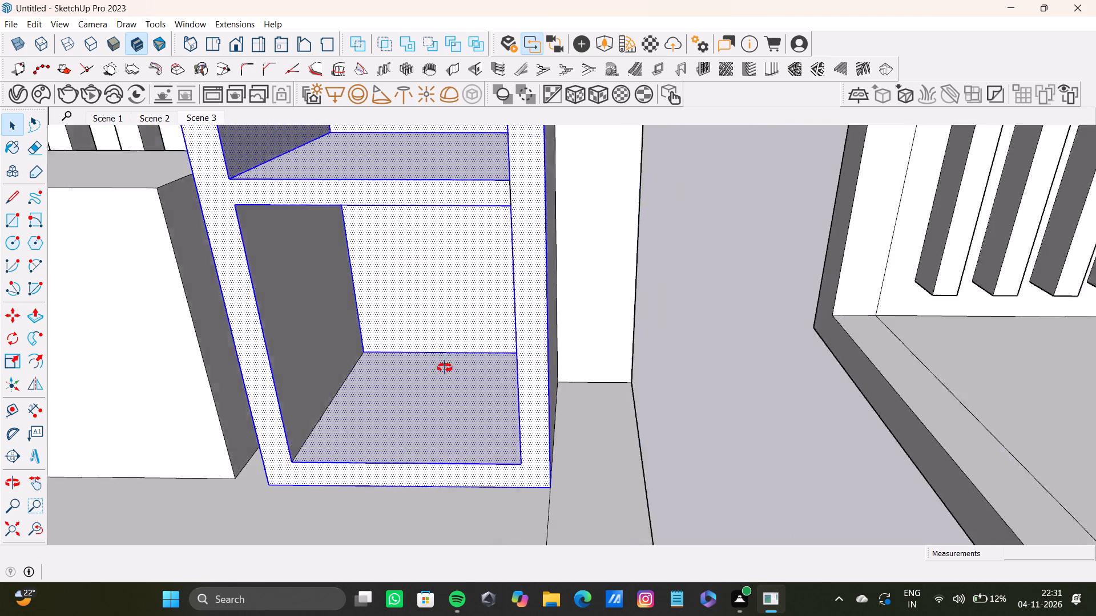
pyautogui.moveTo(445, 368); pyautogui.dragTo(429, 365, button='middle')
pyautogui.keyDown('shift'); pyautogui.scroll(3, 255, 282); pyautogui.keyUp('shift')
pyautogui.keyDown('shift'); pyautogui.doubleClick(265, 275); pyautogui.keyUp('shift')
pyautogui.keyDown('shift'); pyautogui.scroll(-9, 267, 269); pyautogui.keyUp('shift')
pyautogui.keyDown('shift'); pyautogui.doubleClick(273, 276); pyautogui.keyUp('shift')
pyautogui.keyDown('shift'); pyautogui.scroll(-5, 276, 275); pyautogui.keyUp('shift')
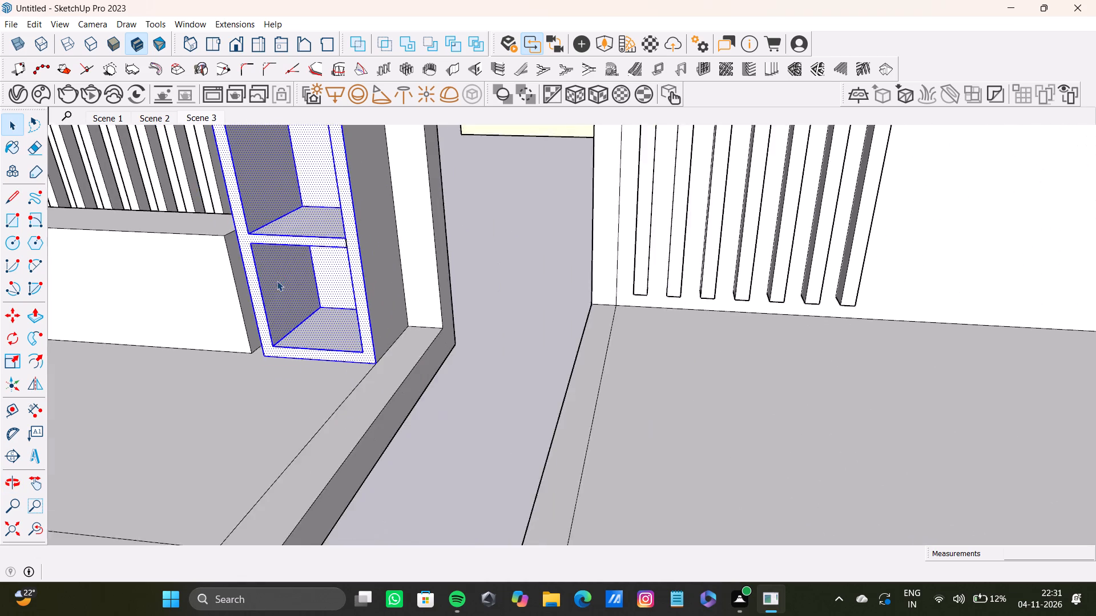
# Add the right shelf column's outer side face to the selection.
pyautogui.moveTo(277, 281); pyautogui.dragTo(244, 337, button='middle')
pyautogui.keyDown('shift'); pyautogui.scroll(4, 335, 275); pyautogui.keyUp('shift')
pyautogui.keyDown('shift'); pyautogui.doubleClick(377, 257); pyautogui.keyUp('shift')
pyautogui.keyDown('shift'); pyautogui.scroll(-6, 360, 267); pyautogui.keyUp('shift')
# Paint the selected faces of both shelf columns with the light lavender material Color I01.
pyautogui.moveTo(353, 291); pyautogui.dragTo(640, 330, button='middle')
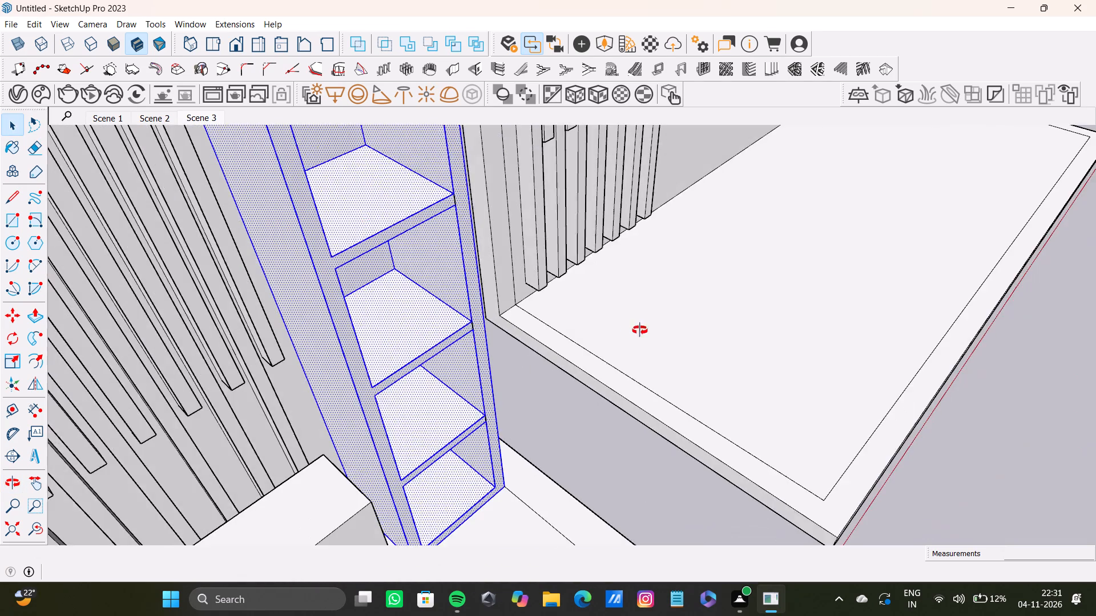
pyautogui.moveTo(640, 330); pyautogui.dragTo(640, 328, button='middle')
pyautogui.keyDown('shift'); pyautogui.moveTo(462, 345); pyautogui.dragTo(490, 261, button='middle'); pyautogui.keyUp('shift')
pyautogui.keyDown('shift'); pyautogui.scroll(4, 425, 299); pyautogui.keyUp('shift')
pyautogui.keyDown('shift'); pyautogui.scroll(-13, 358, 299); pyautogui.keyUp('shift')
pyautogui.moveTo(470, 320); pyautogui.dragTo(275, 184, button='middle')
pyautogui.scroll(-3, 404, 210)
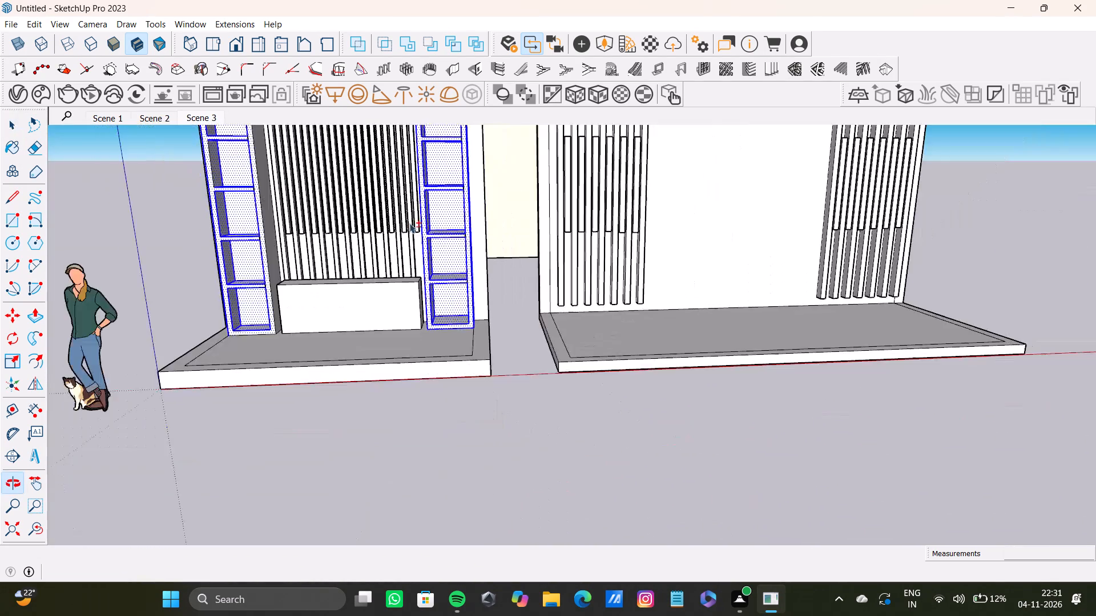
pyautogui.scroll(-1, 409, 223)
pyautogui.keyDown('shift'); pyautogui.moveTo(423, 250); pyautogui.dragTo(414, 371, button='middle'); pyautogui.keyUp('shift')
pyautogui.click(10, 147)
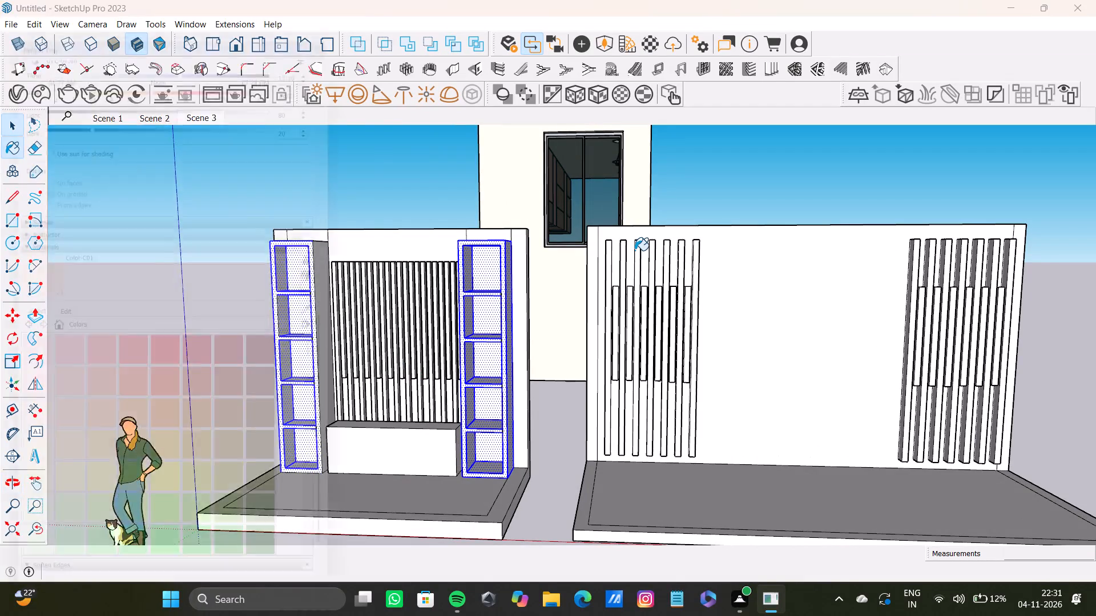
pyautogui.scroll(-18, 353, 324)
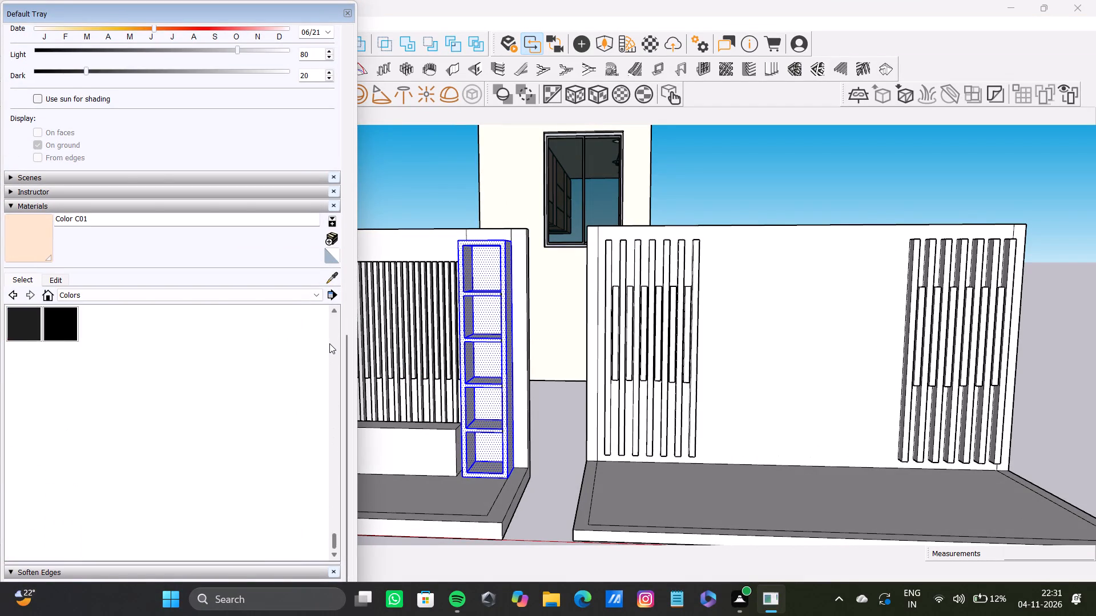
pyautogui.scroll(20, 321, 344)
pyautogui.scroll(3, 321, 344)
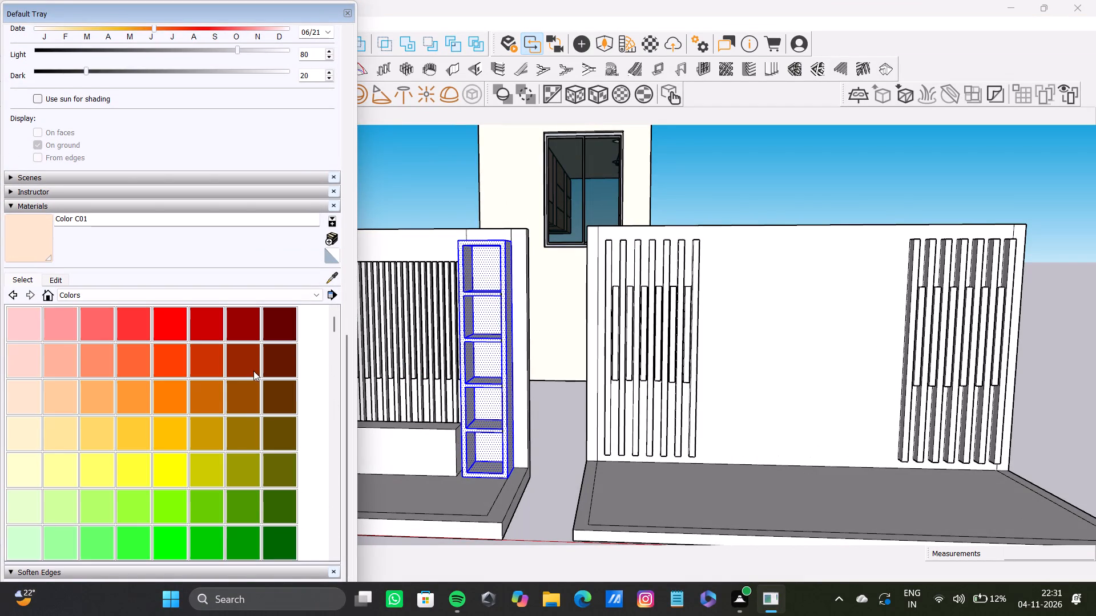
pyautogui.click(102, 396)
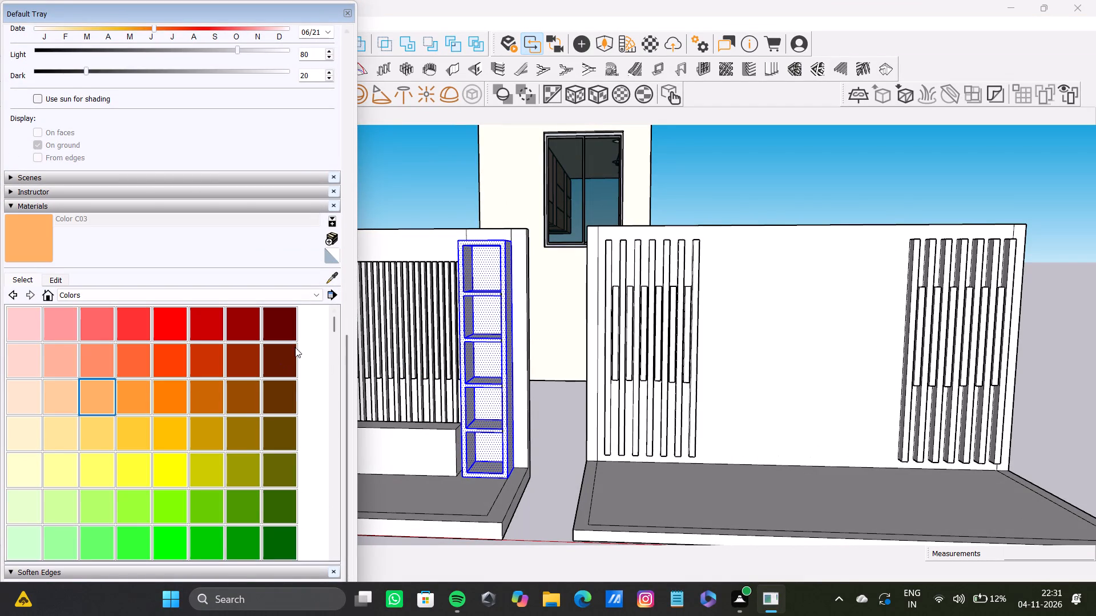
pyautogui.scroll(-5, 331, 401)
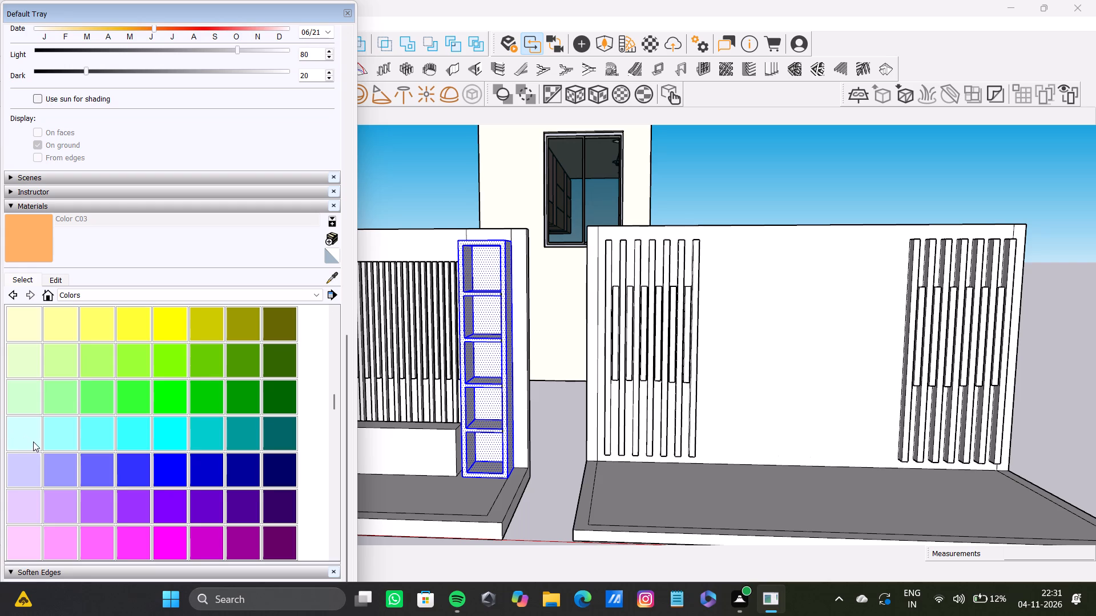
pyautogui.click(34, 461)
pyautogui.scroll(8, 492, 307)
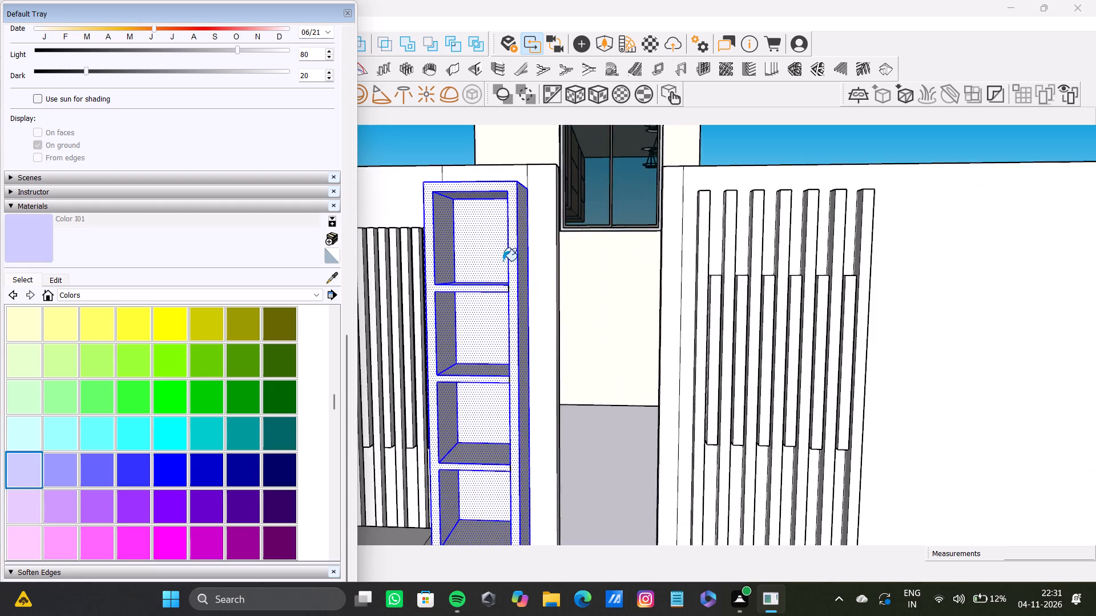
pyautogui.scroll(6, 503, 261)
pyautogui.click(516, 253)
pyautogui.scroll(-12, 543, 293)
pyautogui.keyDown('shift'); pyautogui.moveTo(495, 316); pyautogui.dragTo(796, 294, button='middle'); pyautogui.keyUp('shift')
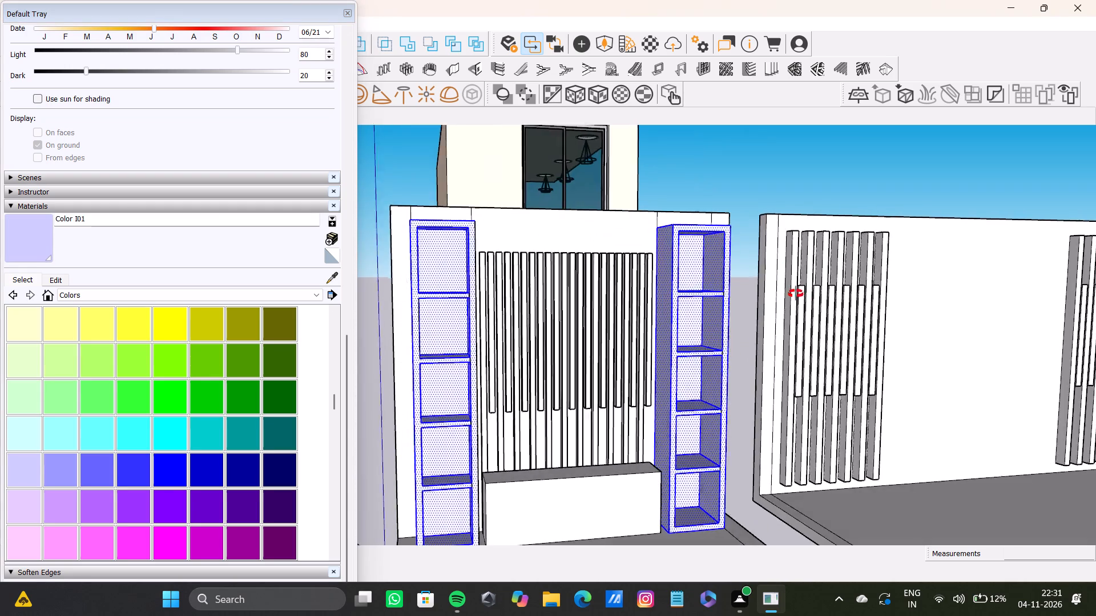
pyautogui.keyDown('shift'); pyautogui.moveTo(796, 294); pyautogui.dragTo(758, 400, button='middle'); pyautogui.keyUp('shift')
pyautogui.press('space')
pyautogui.press('space')
pyautogui.click(435, 183)
# Open the slat group between the shelf columns for editing and select the leftmost slat's front, top and right side faces.
pyautogui.scroll(6, 507, 327)
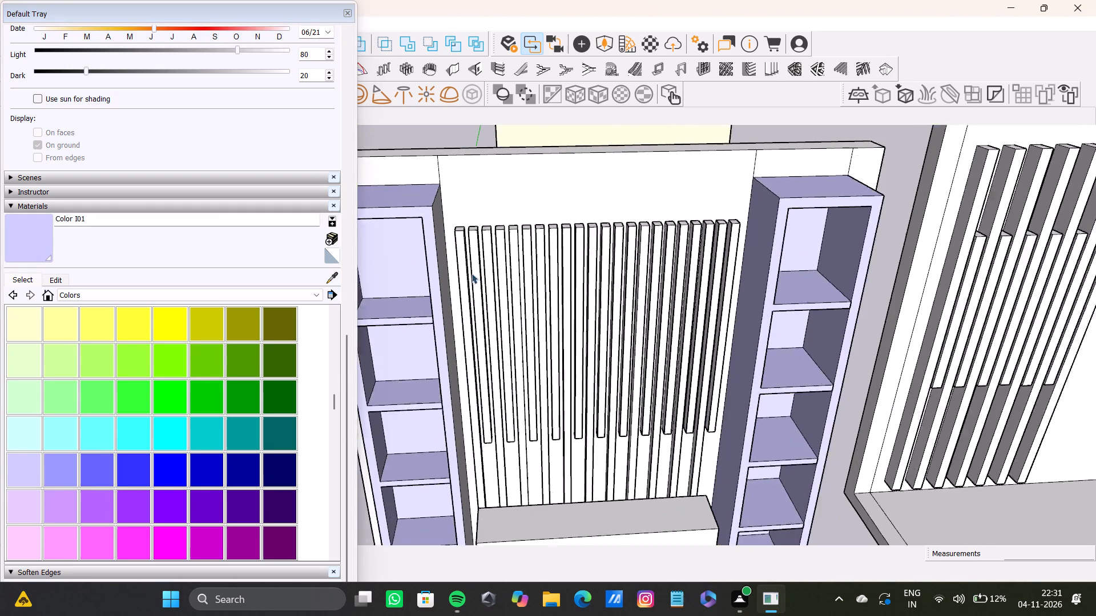
pyautogui.scroll(2, 472, 273)
pyautogui.keyDown('shift'); pyautogui.moveTo(479, 246); pyautogui.dragTo(470, 338, button='middle'); pyautogui.keyUp('shift')
pyautogui.keyDown('shift'); pyautogui.scroll(6, 464, 333); pyautogui.keyUp('shift')
pyautogui.keyDown('shift'); pyautogui.doubleClick(447, 286); pyautogui.keyUp('shift')
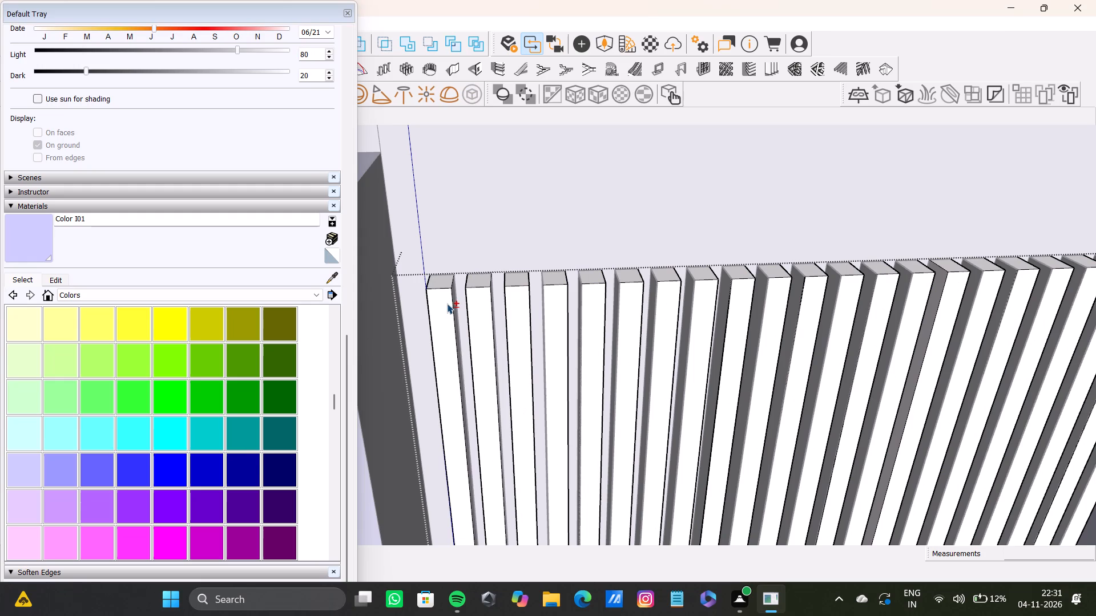
pyautogui.keyDown('shift'); pyautogui.doubleClick(447, 303); pyautogui.keyUp('shift')
pyautogui.keyDown('shift'); pyautogui.doubleClick(445, 281); pyautogui.keyUp('shift')
pyautogui.moveTo(495, 328); pyautogui.dragTo(452, 331, button='middle')
pyautogui.keyDown('shift'); pyautogui.scroll(7, 472, 289); pyautogui.keyUp('shift')
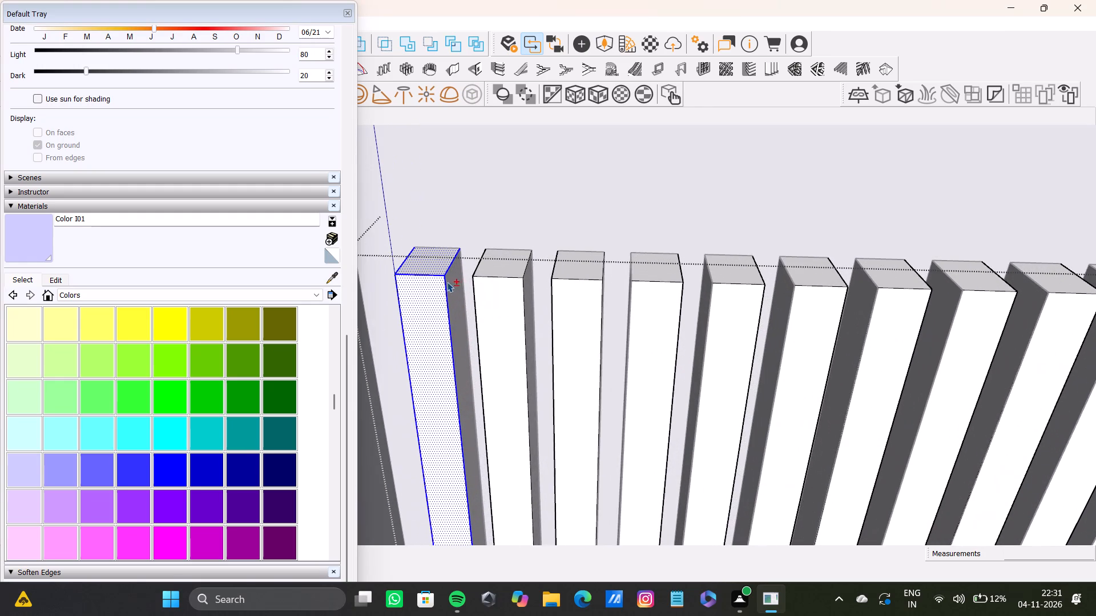
pyautogui.keyDown('shift'); pyautogui.doubleClick(454, 282); pyautogui.keyUp('shift')
pyautogui.scroll(-4, 438, 314)
pyautogui.moveTo(443, 326); pyautogui.dragTo(440, 315, button='middle')
pyautogui.keyDown('shift'); pyautogui.scroll(7, 432, 291); pyautogui.keyUp('shift')
pyautogui.keyDown('shift'); pyautogui.middleClick(404, 282); pyautogui.keyUp('shift')
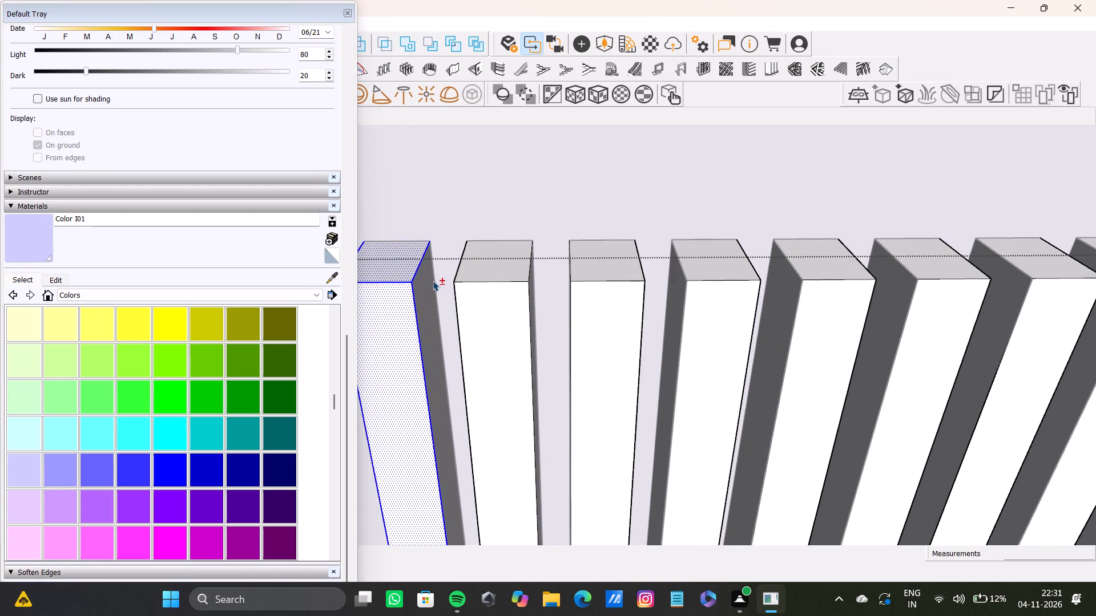
pyautogui.keyDown('shift'); pyautogui.doubleClick(429, 286); pyautogui.keyUp('shift')
pyautogui.keyDown('shift'); pyautogui.scroll(-5, 448, 292); pyautogui.keyUp('shift')
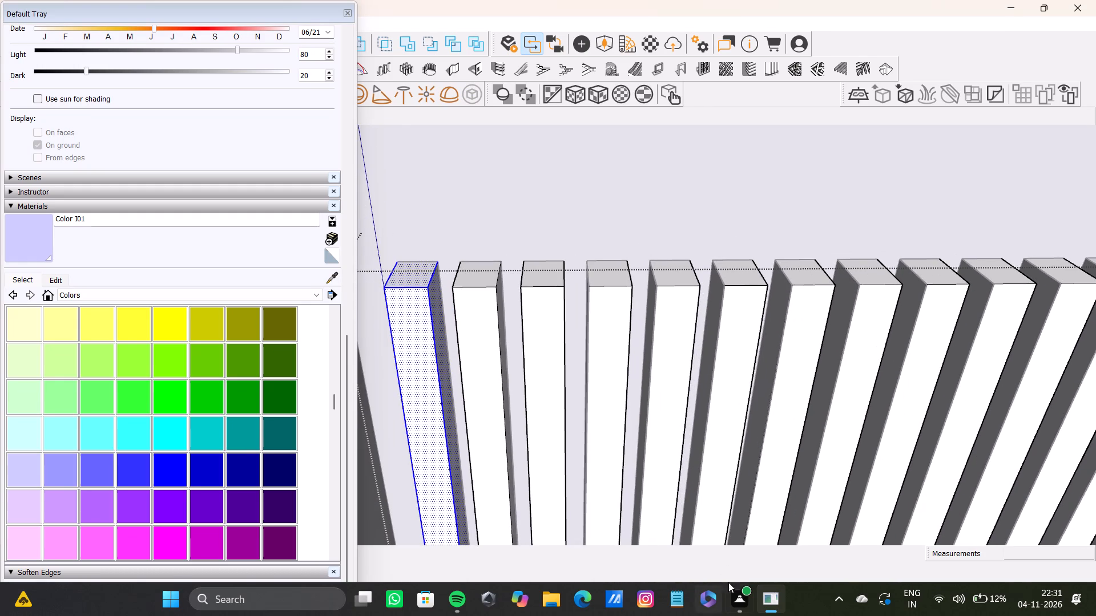
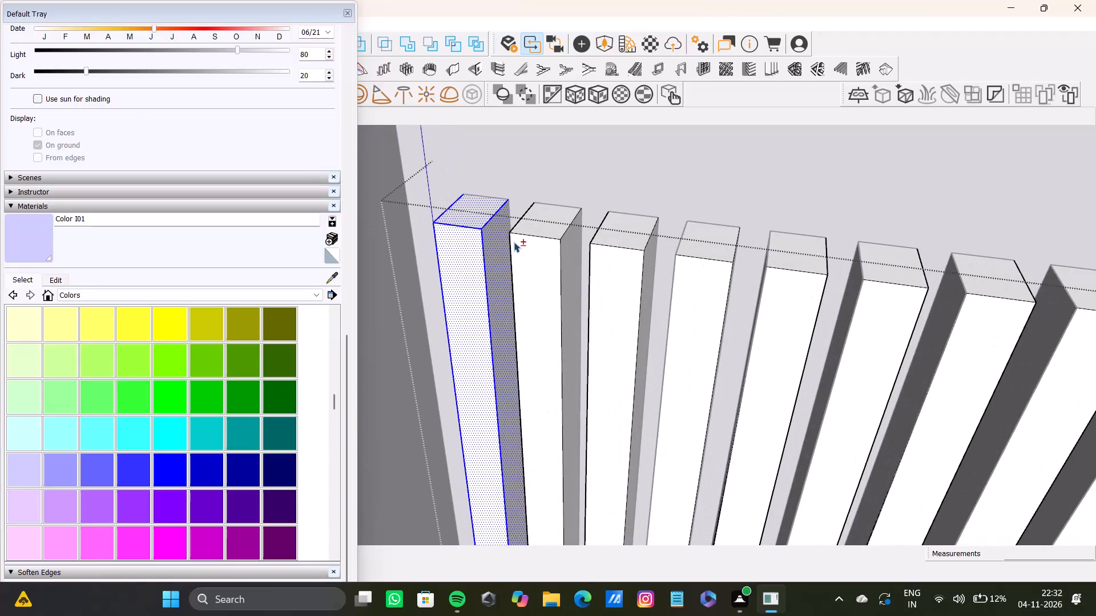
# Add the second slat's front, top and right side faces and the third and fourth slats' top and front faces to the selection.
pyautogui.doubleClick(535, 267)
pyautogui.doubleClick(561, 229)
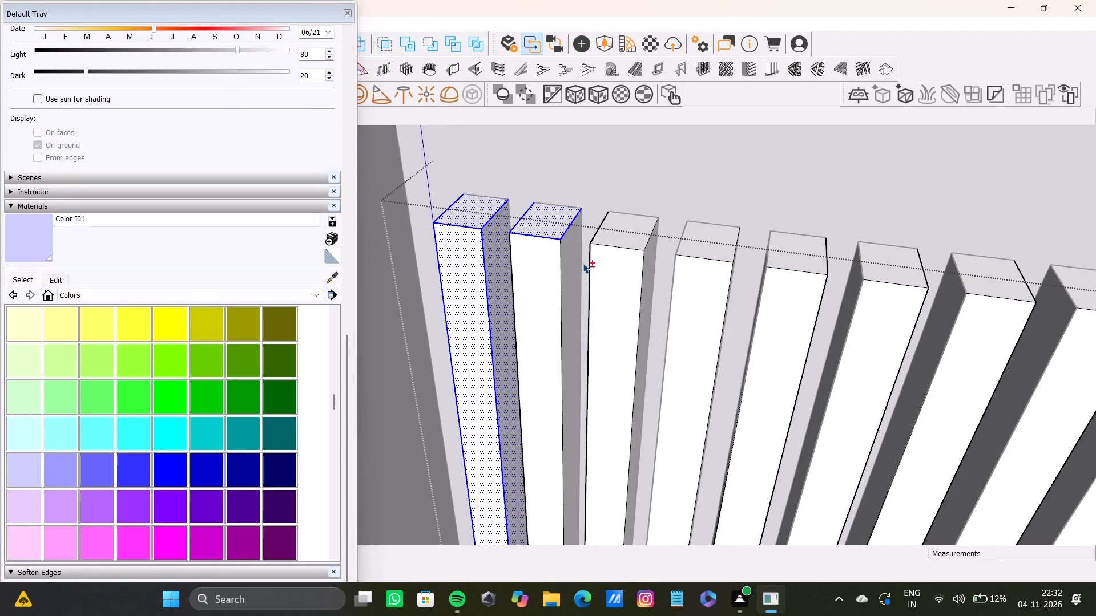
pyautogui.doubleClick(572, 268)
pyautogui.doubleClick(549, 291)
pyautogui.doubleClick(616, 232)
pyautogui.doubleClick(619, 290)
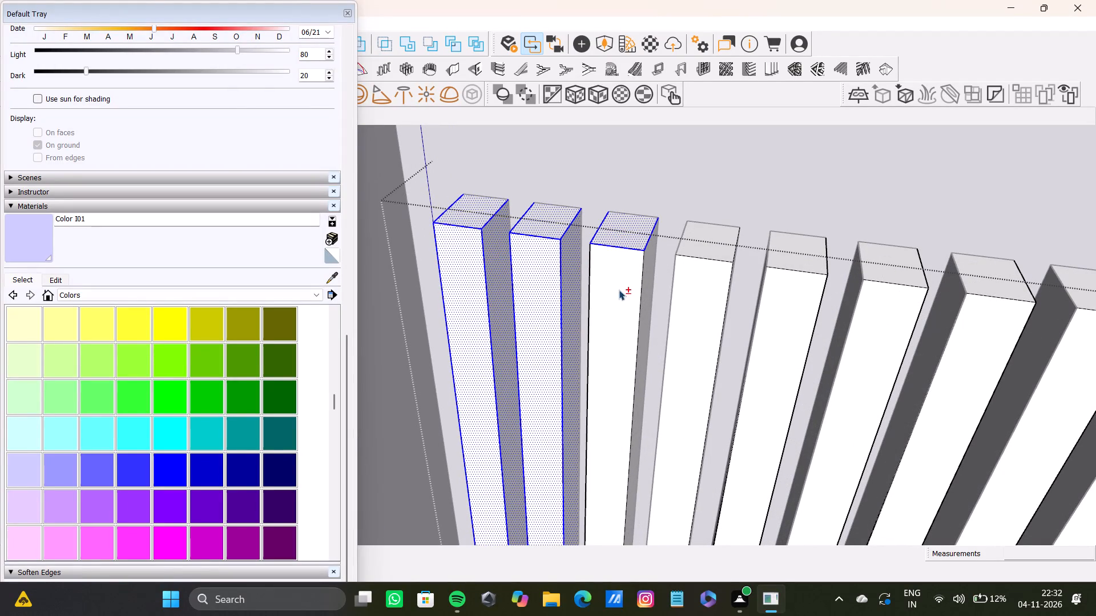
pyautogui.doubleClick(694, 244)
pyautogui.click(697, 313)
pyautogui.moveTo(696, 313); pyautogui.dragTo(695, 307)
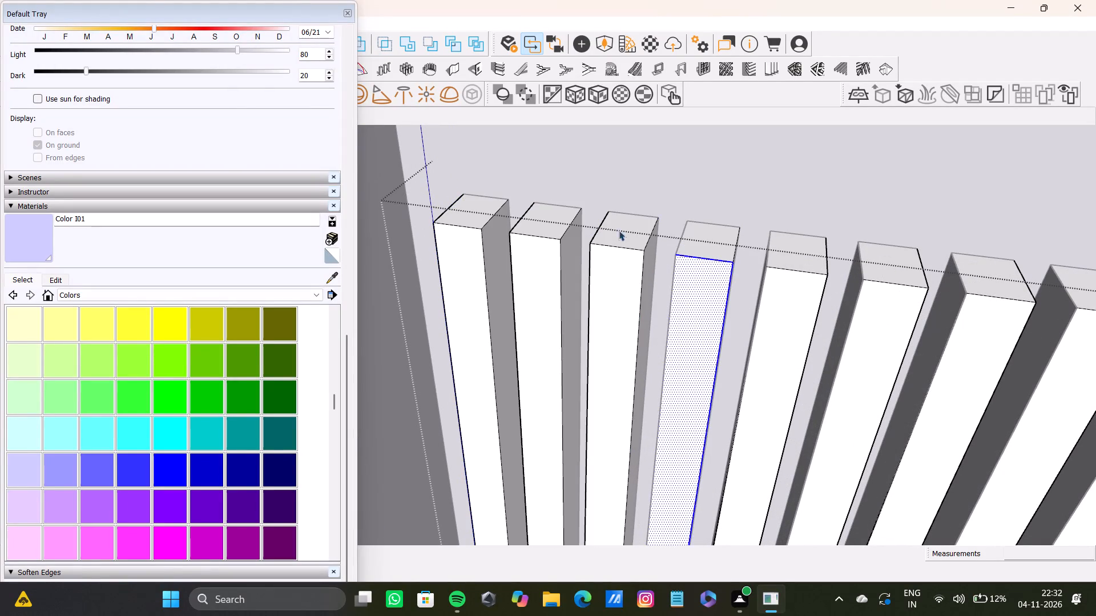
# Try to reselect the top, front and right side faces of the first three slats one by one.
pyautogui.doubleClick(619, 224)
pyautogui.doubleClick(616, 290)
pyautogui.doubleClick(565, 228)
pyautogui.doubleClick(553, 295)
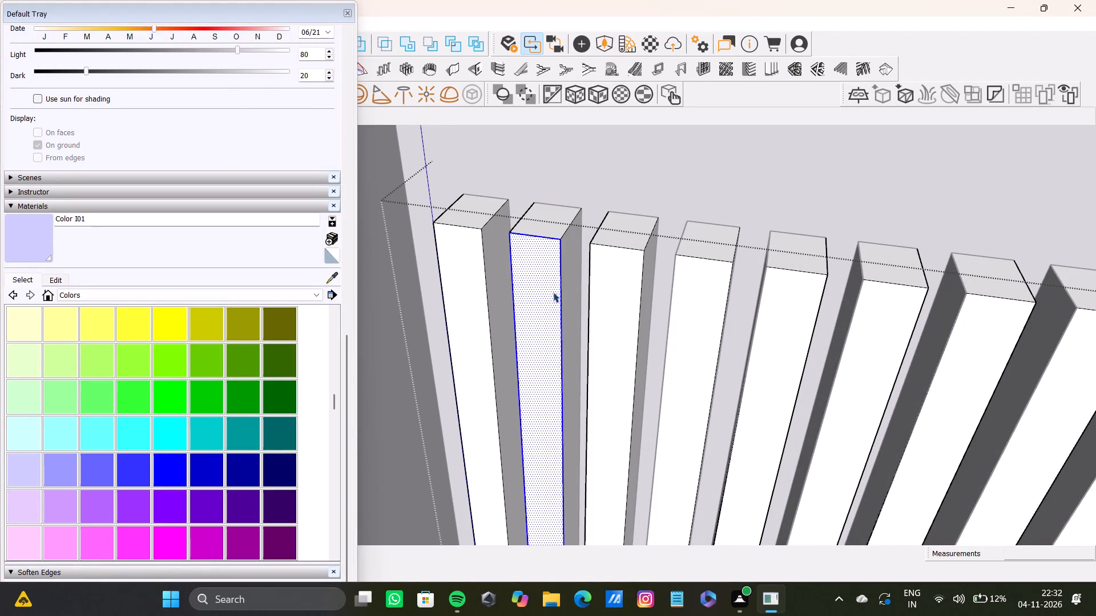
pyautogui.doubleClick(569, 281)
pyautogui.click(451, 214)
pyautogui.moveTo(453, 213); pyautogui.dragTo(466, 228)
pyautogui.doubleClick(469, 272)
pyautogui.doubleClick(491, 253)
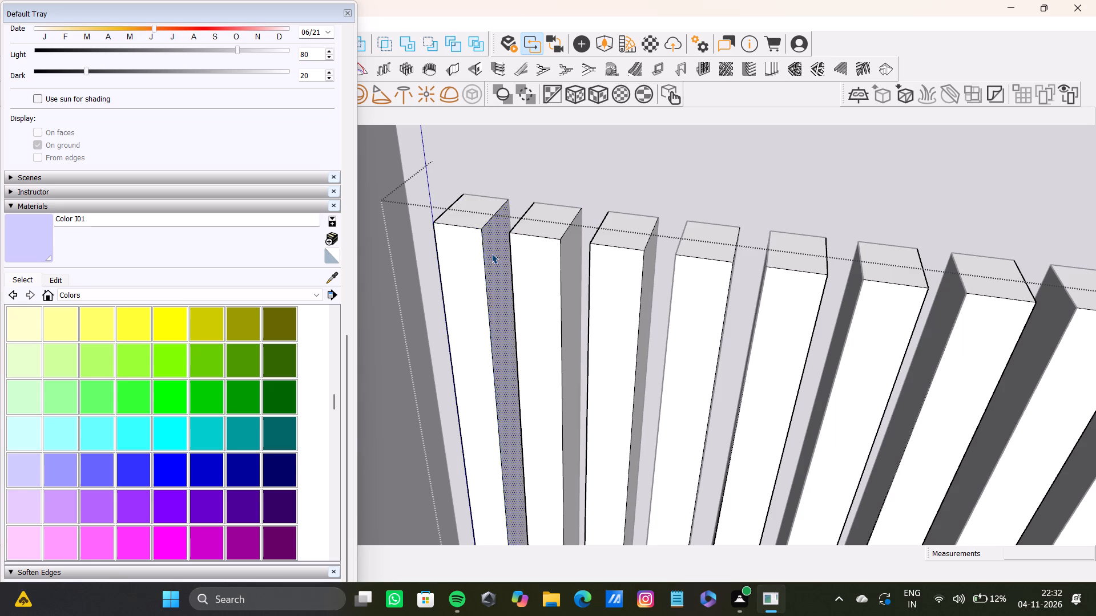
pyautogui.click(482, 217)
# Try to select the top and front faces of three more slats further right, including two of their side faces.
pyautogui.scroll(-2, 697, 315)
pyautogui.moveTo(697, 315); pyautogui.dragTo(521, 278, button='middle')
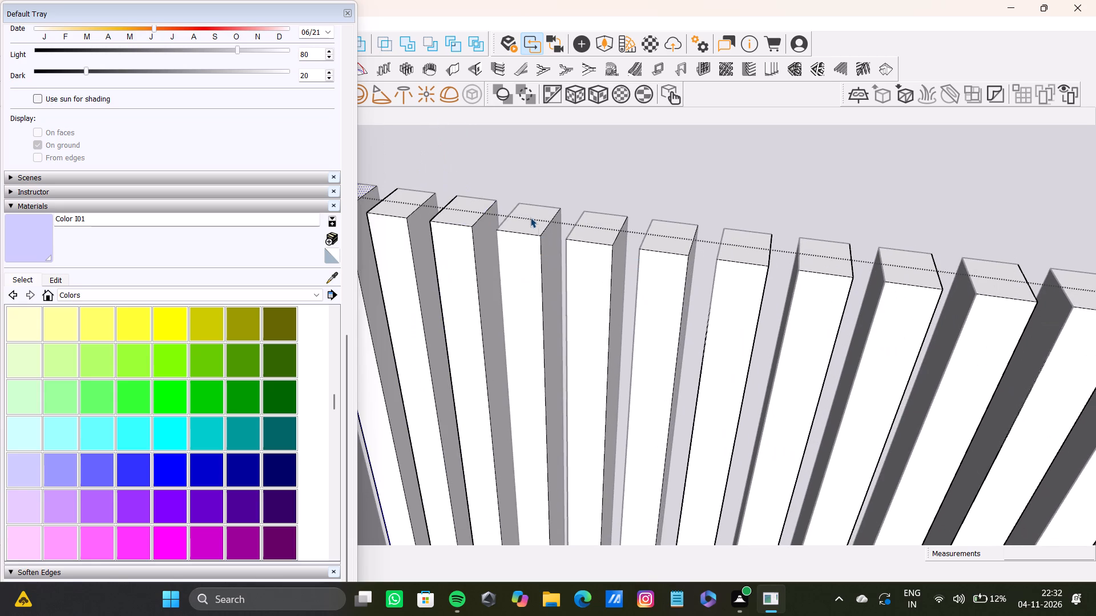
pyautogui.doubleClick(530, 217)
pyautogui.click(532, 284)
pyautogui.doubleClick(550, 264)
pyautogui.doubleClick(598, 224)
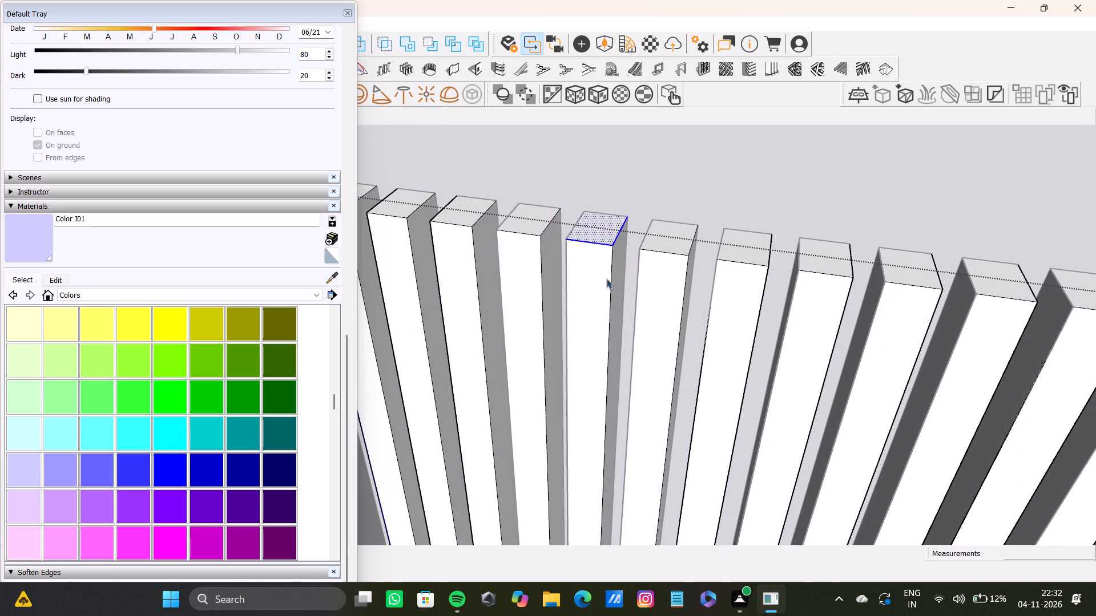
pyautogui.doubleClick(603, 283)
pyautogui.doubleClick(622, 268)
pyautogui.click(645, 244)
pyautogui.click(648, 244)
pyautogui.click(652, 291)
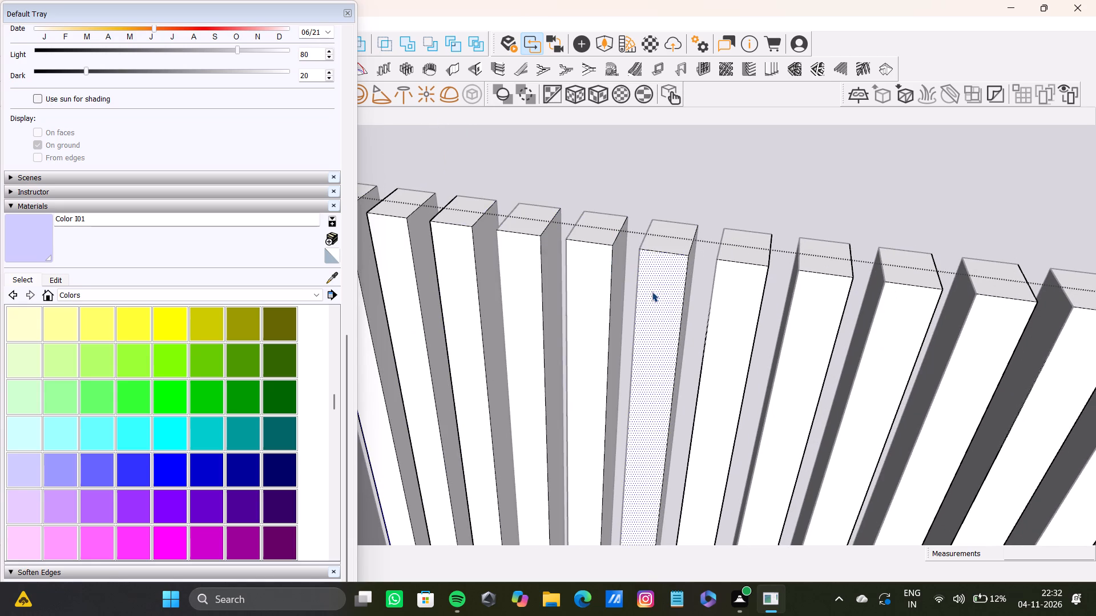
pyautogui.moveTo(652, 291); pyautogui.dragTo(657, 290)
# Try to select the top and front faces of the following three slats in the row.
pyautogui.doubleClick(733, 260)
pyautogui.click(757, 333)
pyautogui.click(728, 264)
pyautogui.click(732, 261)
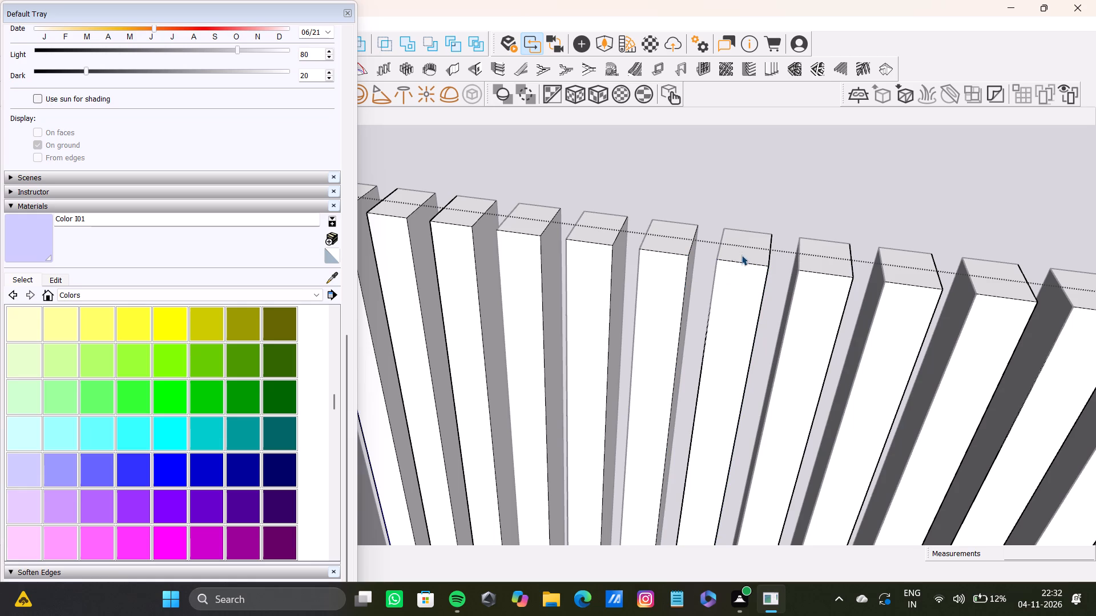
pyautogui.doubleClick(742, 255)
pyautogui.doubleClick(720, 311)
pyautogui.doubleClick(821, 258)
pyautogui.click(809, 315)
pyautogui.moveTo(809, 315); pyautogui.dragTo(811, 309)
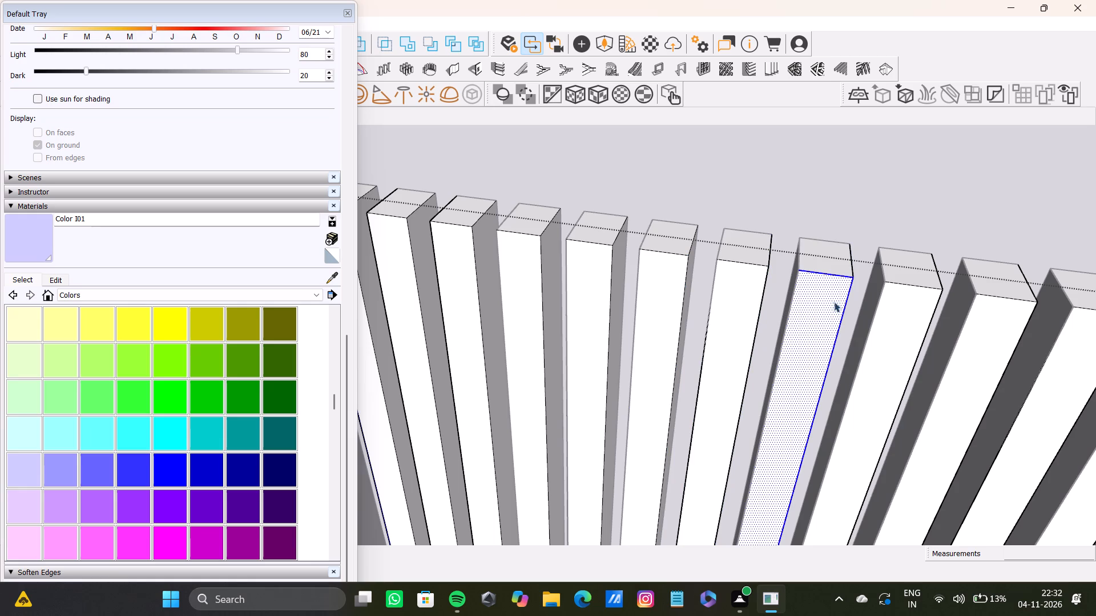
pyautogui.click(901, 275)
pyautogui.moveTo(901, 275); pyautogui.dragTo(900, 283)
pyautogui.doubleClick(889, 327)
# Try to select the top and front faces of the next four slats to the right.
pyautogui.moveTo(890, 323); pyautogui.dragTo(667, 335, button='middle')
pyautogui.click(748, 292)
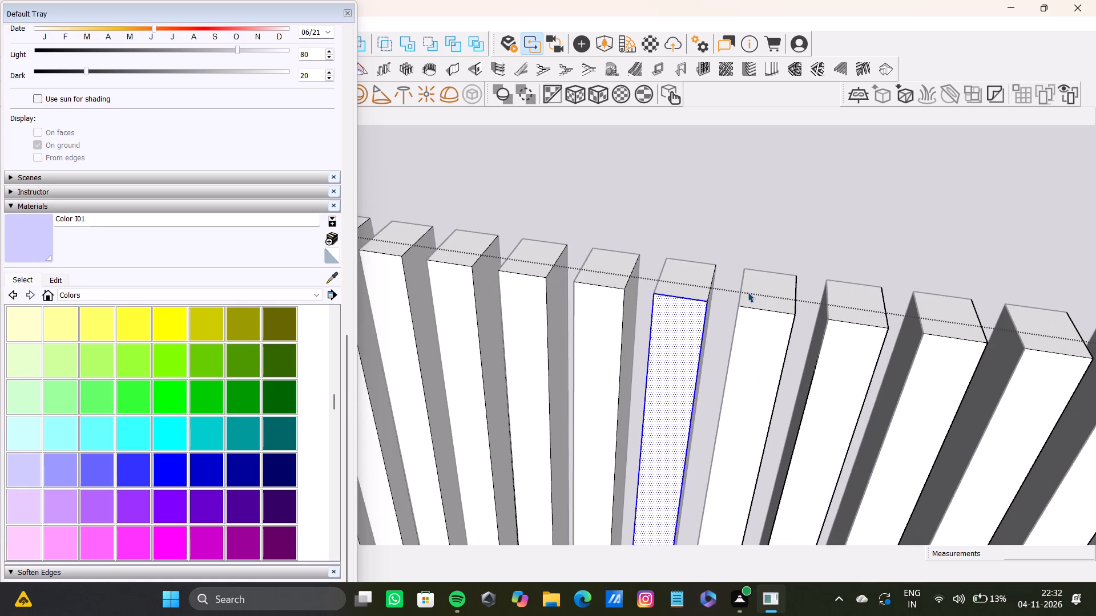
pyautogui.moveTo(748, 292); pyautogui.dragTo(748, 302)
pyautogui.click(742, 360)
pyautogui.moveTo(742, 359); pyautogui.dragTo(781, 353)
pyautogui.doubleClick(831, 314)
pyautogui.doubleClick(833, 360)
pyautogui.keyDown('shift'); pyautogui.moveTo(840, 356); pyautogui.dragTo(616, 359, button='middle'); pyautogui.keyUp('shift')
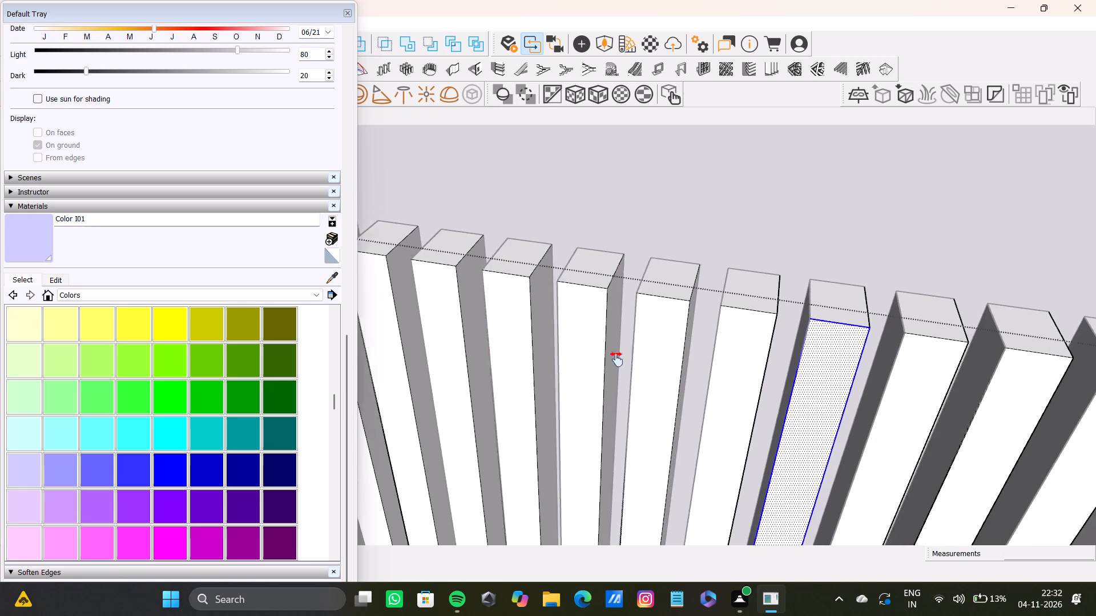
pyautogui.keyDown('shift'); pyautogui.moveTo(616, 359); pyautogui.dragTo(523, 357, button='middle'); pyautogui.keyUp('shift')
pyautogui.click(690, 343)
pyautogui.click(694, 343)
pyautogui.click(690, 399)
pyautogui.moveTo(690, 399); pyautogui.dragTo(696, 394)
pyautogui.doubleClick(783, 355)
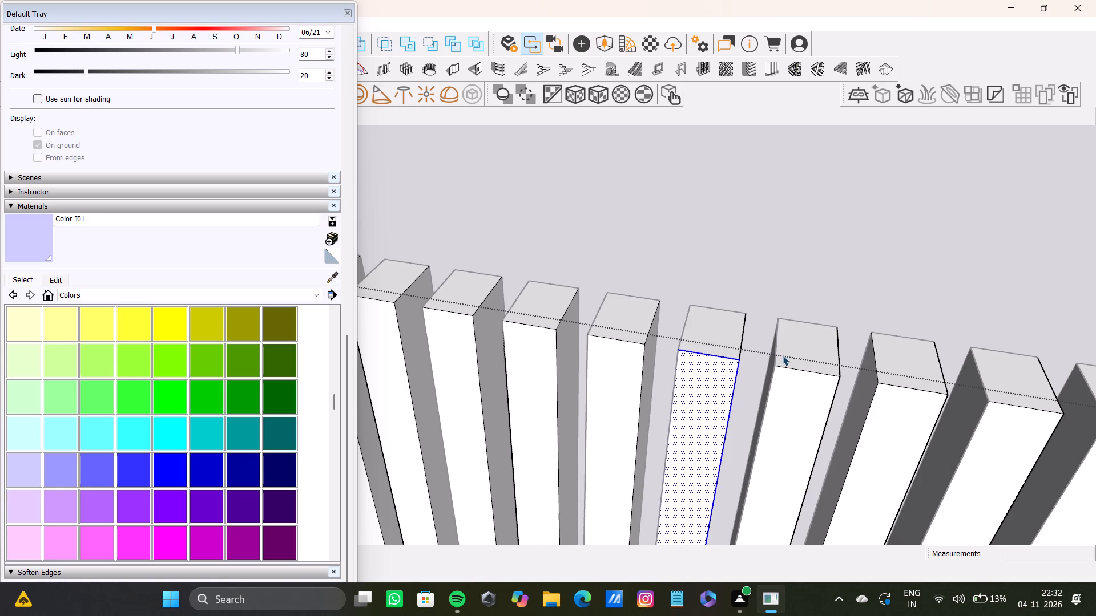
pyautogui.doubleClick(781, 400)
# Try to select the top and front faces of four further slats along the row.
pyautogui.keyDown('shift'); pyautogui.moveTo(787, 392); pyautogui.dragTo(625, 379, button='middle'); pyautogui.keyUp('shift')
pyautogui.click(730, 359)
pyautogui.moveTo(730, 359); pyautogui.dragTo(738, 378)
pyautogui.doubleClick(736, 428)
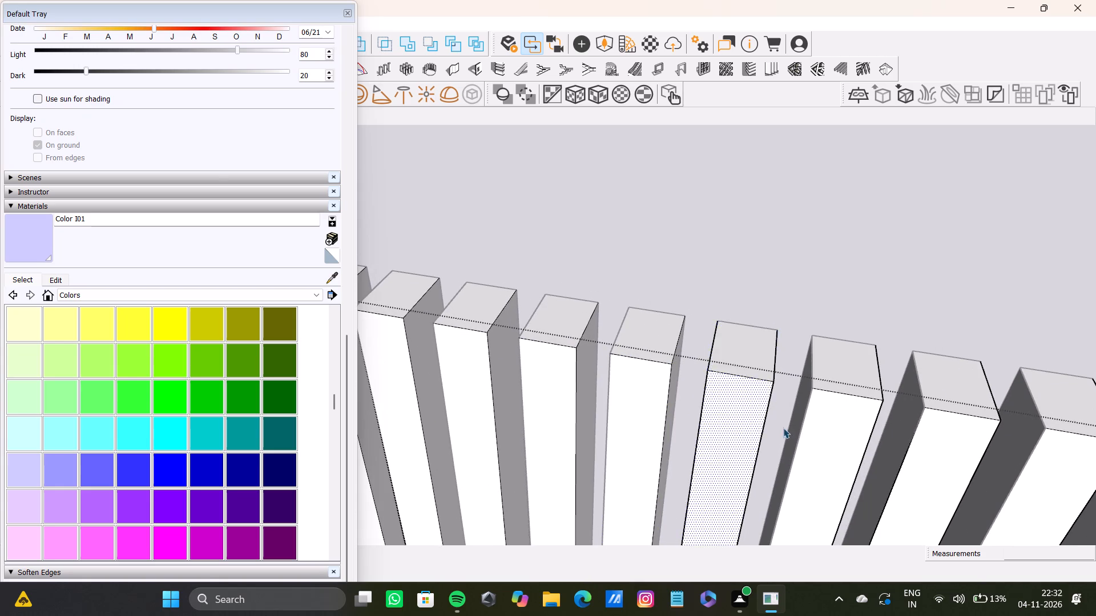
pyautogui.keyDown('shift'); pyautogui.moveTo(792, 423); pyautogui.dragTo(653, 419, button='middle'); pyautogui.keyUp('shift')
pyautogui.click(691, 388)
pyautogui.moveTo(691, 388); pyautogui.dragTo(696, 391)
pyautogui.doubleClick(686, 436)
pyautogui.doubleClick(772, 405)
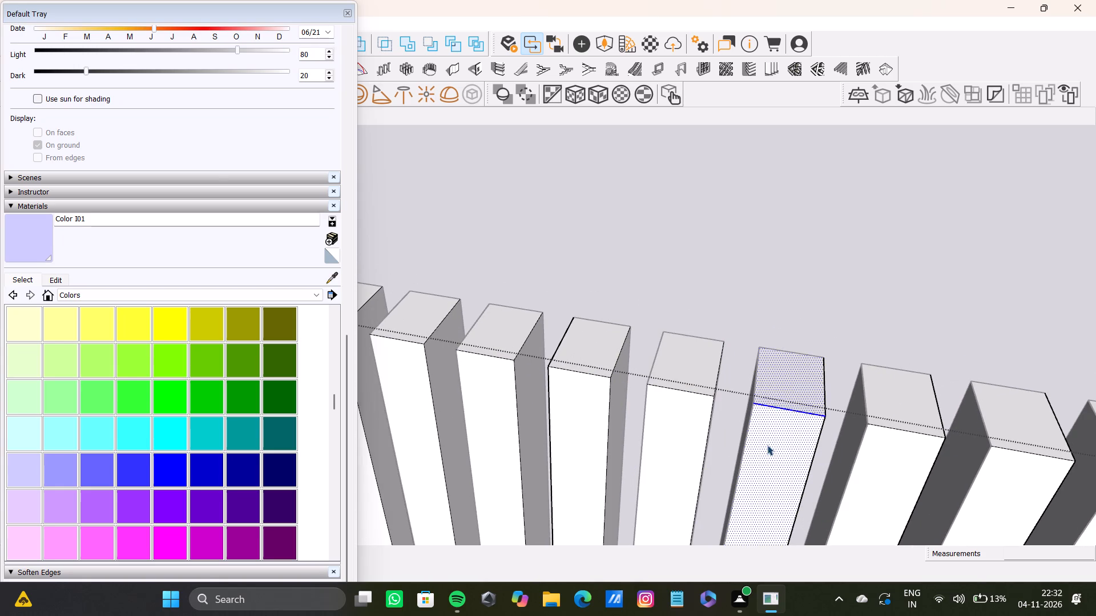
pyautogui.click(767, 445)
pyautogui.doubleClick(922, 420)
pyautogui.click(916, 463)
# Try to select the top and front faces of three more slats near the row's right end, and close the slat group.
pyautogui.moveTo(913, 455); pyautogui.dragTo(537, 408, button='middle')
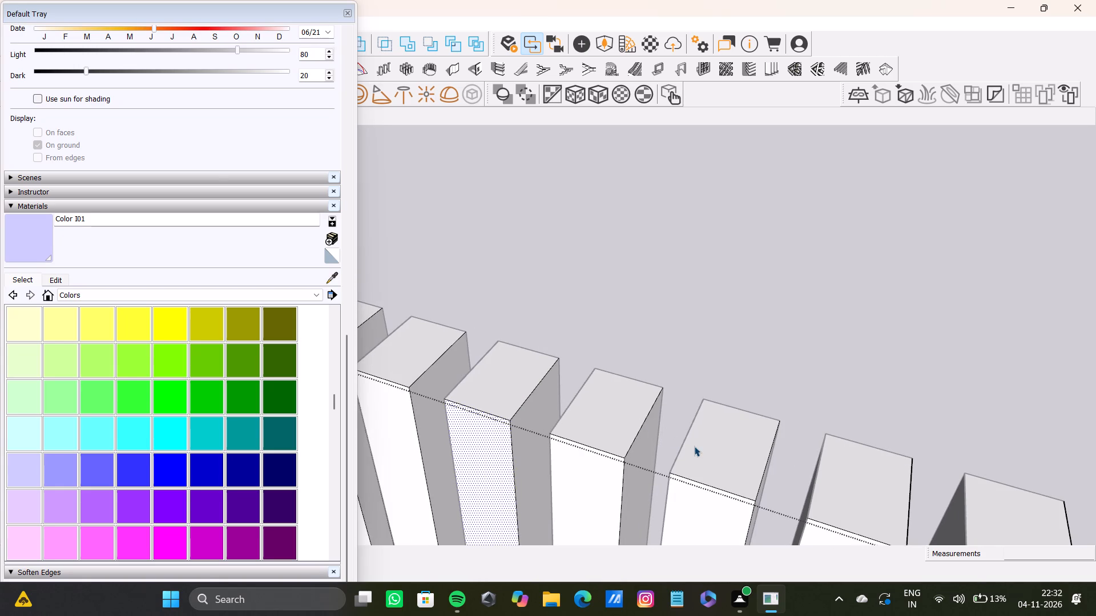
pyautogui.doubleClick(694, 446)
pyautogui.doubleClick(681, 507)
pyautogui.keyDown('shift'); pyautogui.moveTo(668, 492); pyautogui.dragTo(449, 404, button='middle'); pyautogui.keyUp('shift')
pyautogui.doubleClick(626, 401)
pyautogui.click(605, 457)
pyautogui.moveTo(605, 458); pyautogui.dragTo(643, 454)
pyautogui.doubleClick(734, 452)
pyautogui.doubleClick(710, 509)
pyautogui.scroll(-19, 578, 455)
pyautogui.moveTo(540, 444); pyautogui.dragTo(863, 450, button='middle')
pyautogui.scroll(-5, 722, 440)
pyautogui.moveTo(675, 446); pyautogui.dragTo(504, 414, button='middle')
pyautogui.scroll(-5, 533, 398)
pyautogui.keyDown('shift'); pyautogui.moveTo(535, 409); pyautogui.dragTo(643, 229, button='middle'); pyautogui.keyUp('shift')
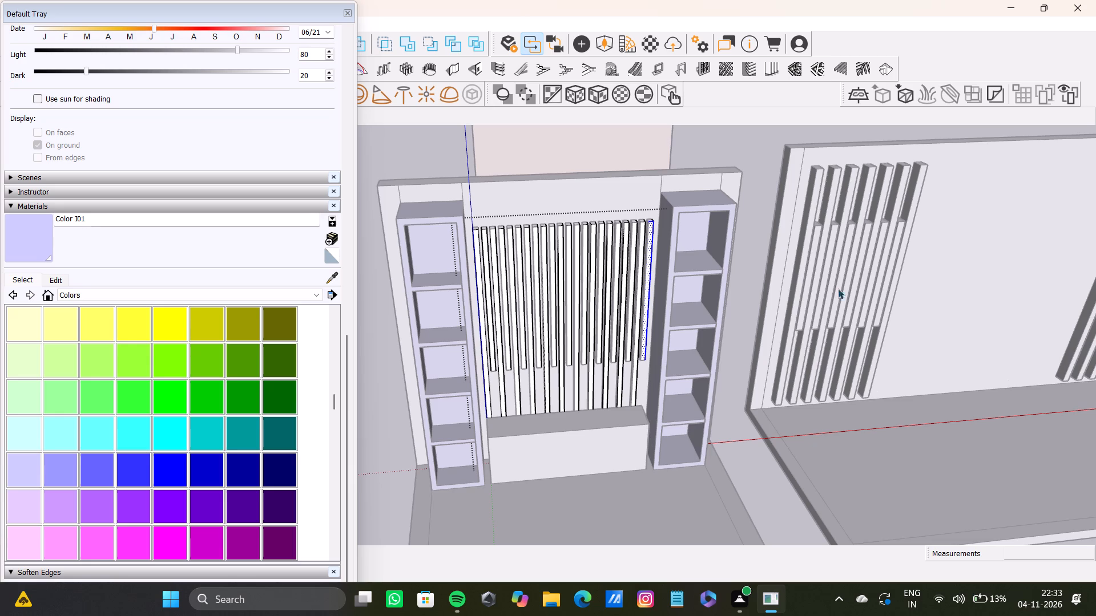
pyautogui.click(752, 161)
# Reopen the slat group for editing and select the leftmost slat's front, top and both side faces.
pyautogui.scroll(16, 444, 264)
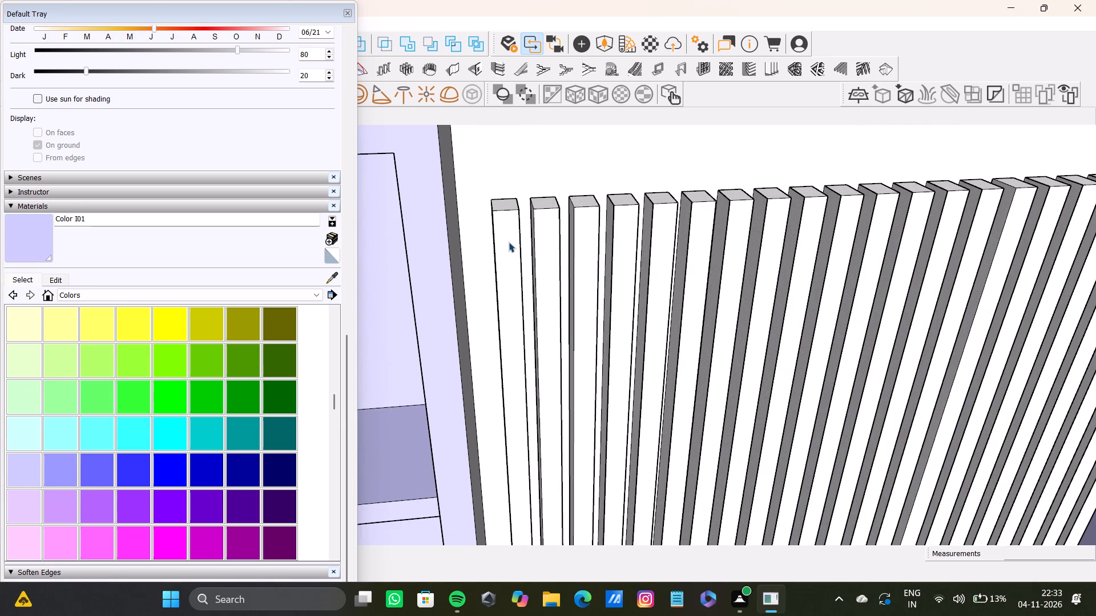
pyautogui.keyDown('shift'); pyautogui.doubleClick(512, 222); pyautogui.keyUp('shift')
pyautogui.keyDown('shift'); pyautogui.doubleClick(514, 223); pyautogui.keyUp('shift')
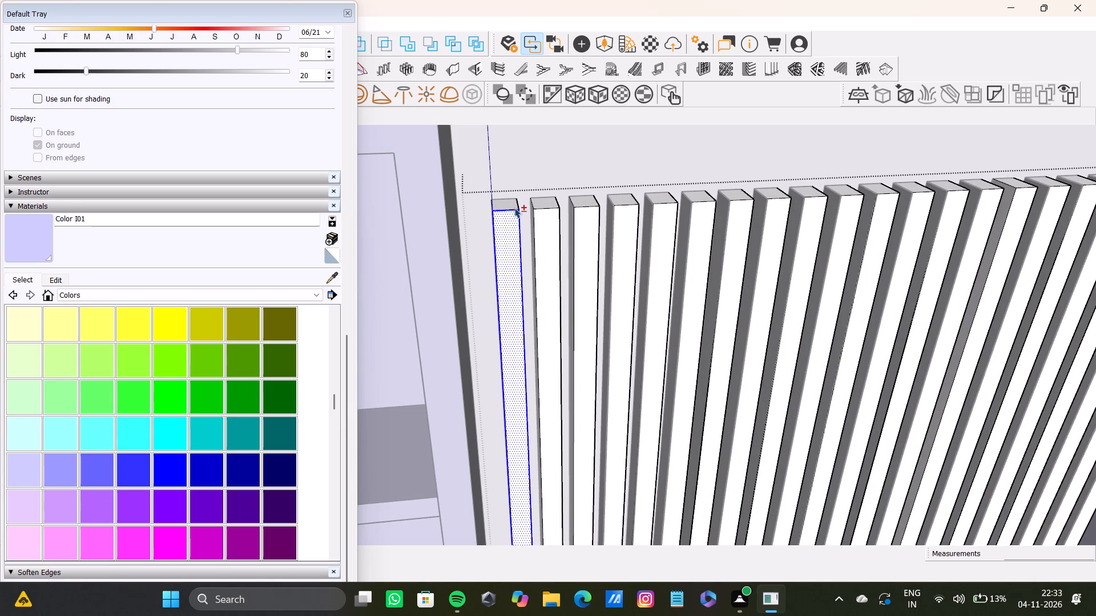
pyautogui.keyDown('shift'); pyautogui.doubleClick(513, 204); pyautogui.keyUp('shift')
pyautogui.moveTo(573, 245); pyautogui.dragTo(506, 278, button='middle')
pyautogui.keyDown('shift'); pyautogui.scroll(7, 518, 235); pyautogui.keyUp('shift')
pyautogui.keyDown('shift'); pyautogui.moveTo(534, 220); pyautogui.dragTo(505, 260, button='middle'); pyautogui.keyUp('shift')
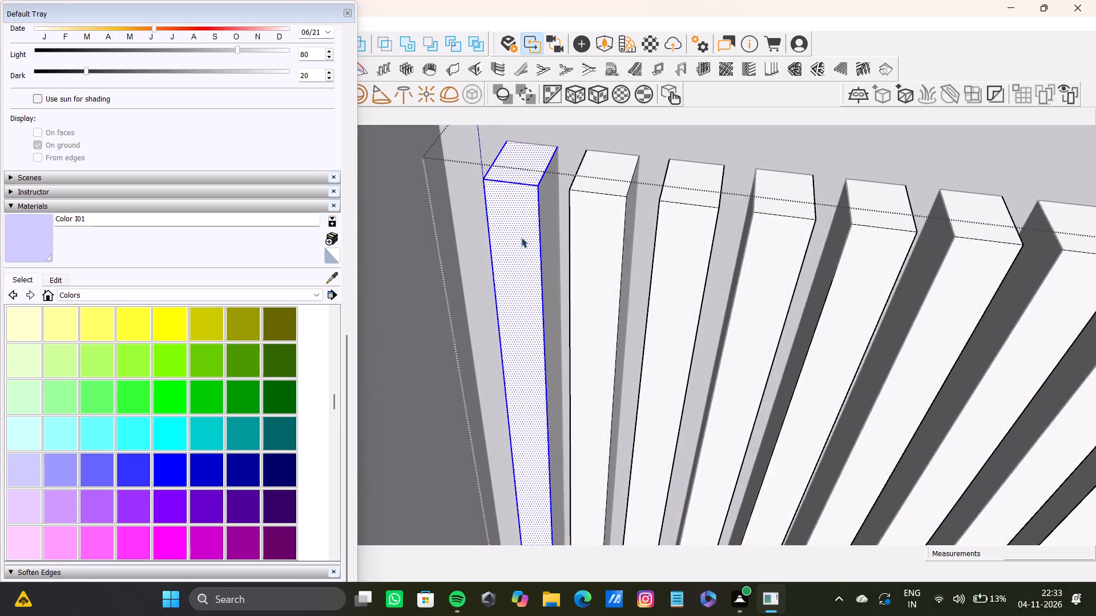
pyautogui.keyDown('shift'); pyautogui.scroll(3, 535, 221); pyautogui.keyUp('shift')
pyautogui.keyDown('shift'); pyautogui.doubleClick(555, 228); pyautogui.keyUp('shift')
pyautogui.moveTo(492, 271); pyautogui.dragTo(805, 360, button='middle')
pyautogui.moveTo(607, 301); pyautogui.dragTo(510, 327, button='middle')
pyautogui.scroll(8, 412, 267)
pyautogui.keyDown('shift'); pyautogui.doubleClick(395, 270); pyautogui.keyUp('shift')
# Add the second slat's top, front and both side faces to the selection.
pyautogui.keyDown('shift'); pyautogui.scroll(-4, 505, 289); pyautogui.keyUp('shift')
pyautogui.keyDown('shift'); pyautogui.moveTo(509, 290); pyautogui.dragTo(554, 312, button='middle'); pyautogui.keyUp('shift')
pyautogui.keyDown('shift'); pyautogui.doubleClick(492, 317); pyautogui.keyUp('shift')
pyautogui.keyDown('shift'); pyautogui.moveTo(621, 281); pyautogui.dragTo(579, 386, button='middle'); pyautogui.keyUp('shift')
pyautogui.keyDown('shift'); pyautogui.doubleClick(627, 235); pyautogui.keyUp('shift')
pyautogui.keyDown('shift'); pyautogui.doubleClick(682, 355); pyautogui.keyUp('shift')
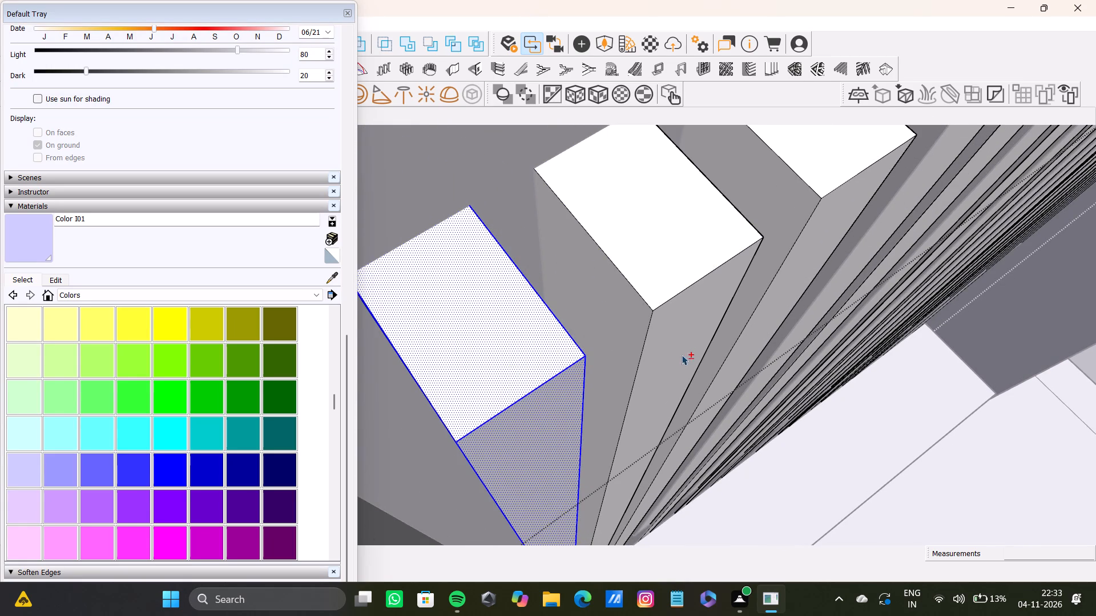
pyautogui.keyDown('shift'); pyautogui.doubleClick(623, 340); pyautogui.keyUp('shift')
pyautogui.keyDown('shift'); pyautogui.doubleClick(654, 254); pyautogui.keyUp('shift')
pyautogui.keyDown('shift'); pyautogui.moveTo(678, 266); pyautogui.dragTo(444, 419, button='middle'); pyautogui.keyUp('shift')
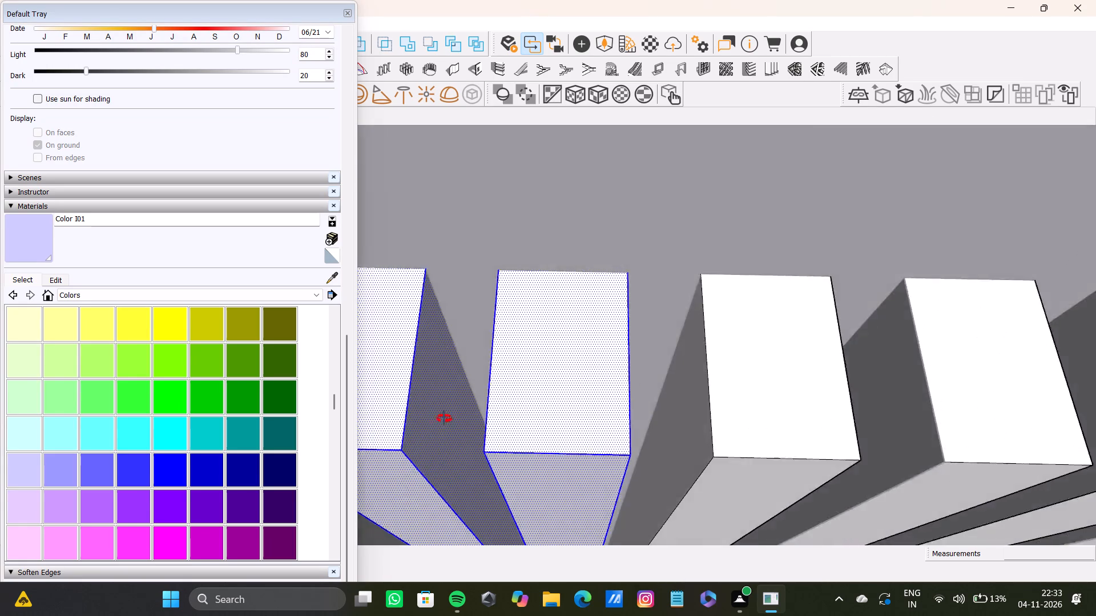
pyautogui.keyDown('shift'); pyautogui.moveTo(444, 419); pyautogui.dragTo(397, 384, button='middle'); pyautogui.keyUp('shift')
pyautogui.scroll(3, 594, 390)
pyautogui.keyDown('shift'); pyautogui.moveTo(629, 389); pyautogui.dragTo(553, 392, button='middle'); pyautogui.keyUp('shift')
pyautogui.scroll(3, 606, 429)
pyautogui.keyDown('shift'); pyautogui.doubleClick(605, 428); pyautogui.keyUp('shift')
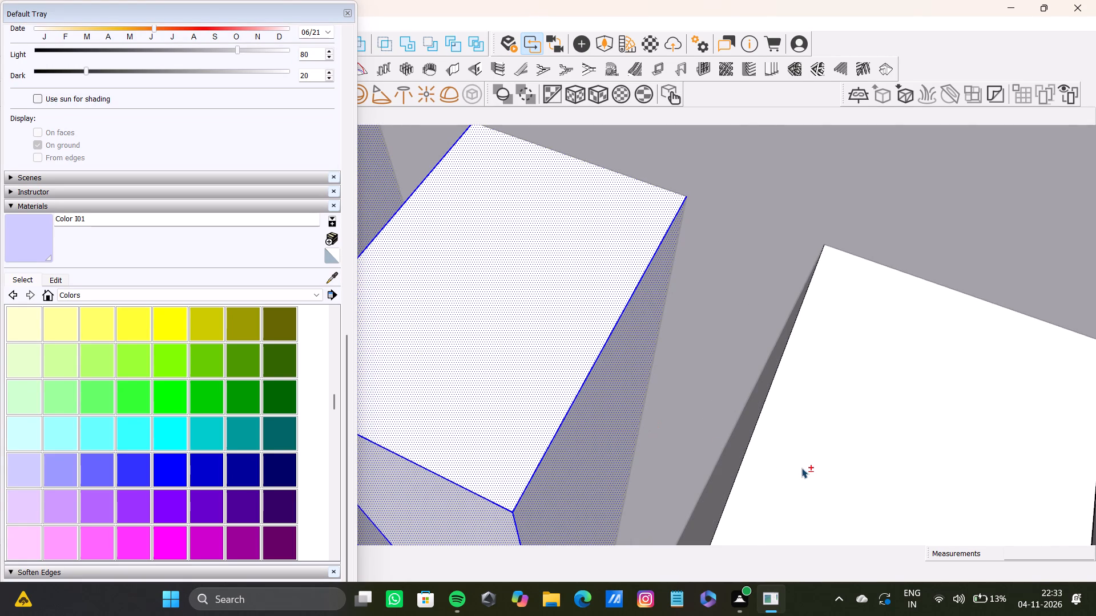
# Add the third slat's top, front and both side faces to the selection.
pyautogui.keyDown('shift'); pyautogui.doubleClick(801, 468); pyautogui.keyUp('shift')
pyautogui.moveTo(696, 469); pyautogui.dragTo(926, 499, button='middle')
pyautogui.keyDown('shift'); pyautogui.doubleClick(833, 423); pyautogui.keyUp('shift')
pyautogui.keyDown('shift'); pyautogui.doubleClick(876, 448); pyautogui.keyUp('shift')
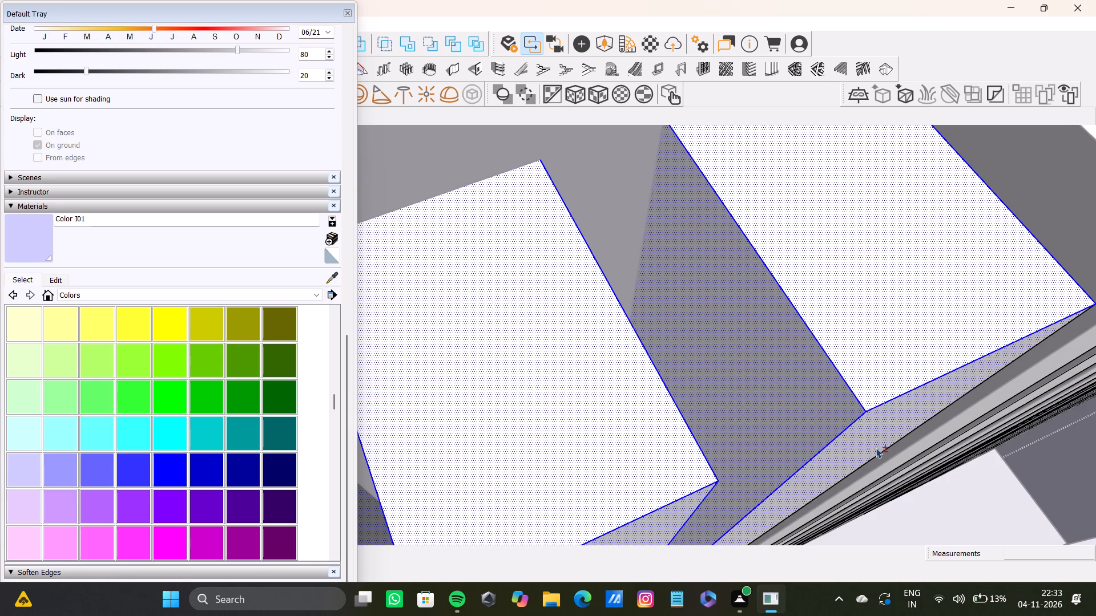
pyautogui.keyDown('shift'); pyautogui.moveTo(889, 441); pyautogui.dragTo(435, 392, button='middle'); pyautogui.keyUp('shift')
pyautogui.scroll(-3, 437, 380)
pyautogui.moveTo(474, 363); pyautogui.dragTo(362, 399, button='middle')
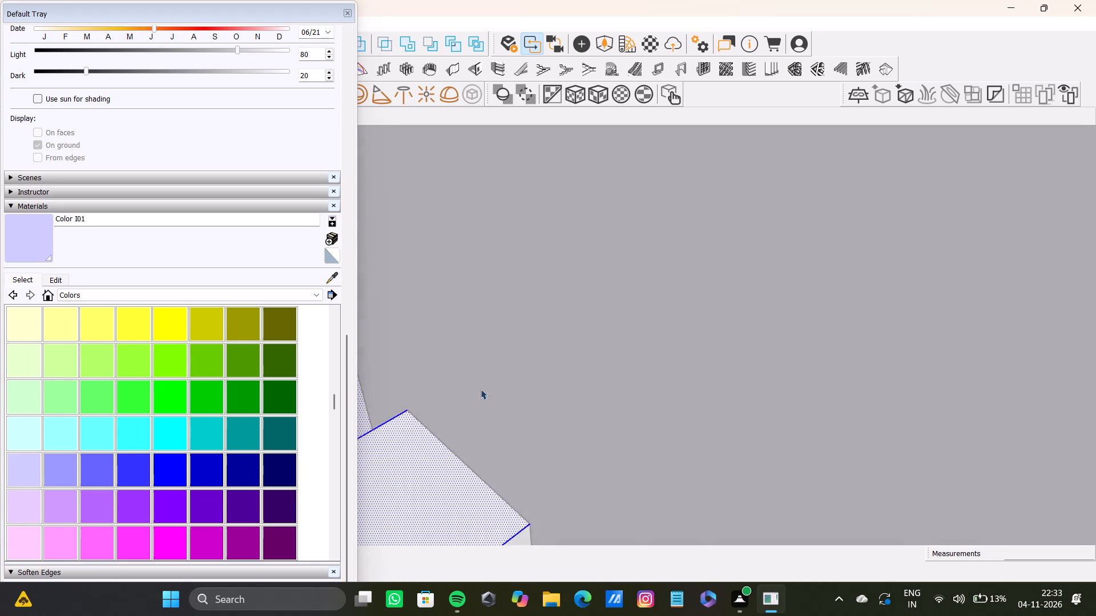
pyautogui.scroll(-6, 487, 397)
pyautogui.keyDown('shift'); pyautogui.moveTo(493, 444); pyautogui.dragTo(479, 462, button='middle'); pyautogui.keyUp('shift')
pyautogui.keyDown('shift'); pyautogui.moveTo(468, 478); pyautogui.dragTo(548, 223, button='middle'); pyautogui.keyUp('shift')
pyautogui.keyDown('shift'); pyautogui.scroll(3, 541, 253); pyautogui.keyUp('shift')
pyautogui.keyDown('shift'); pyautogui.doubleClick(509, 310); pyautogui.keyUp('shift')
# Add the fourth slat's top, front and side faces to the selection.
pyautogui.keyDown('shift'); pyautogui.doubleClick(623, 370); pyautogui.keyUp('shift')
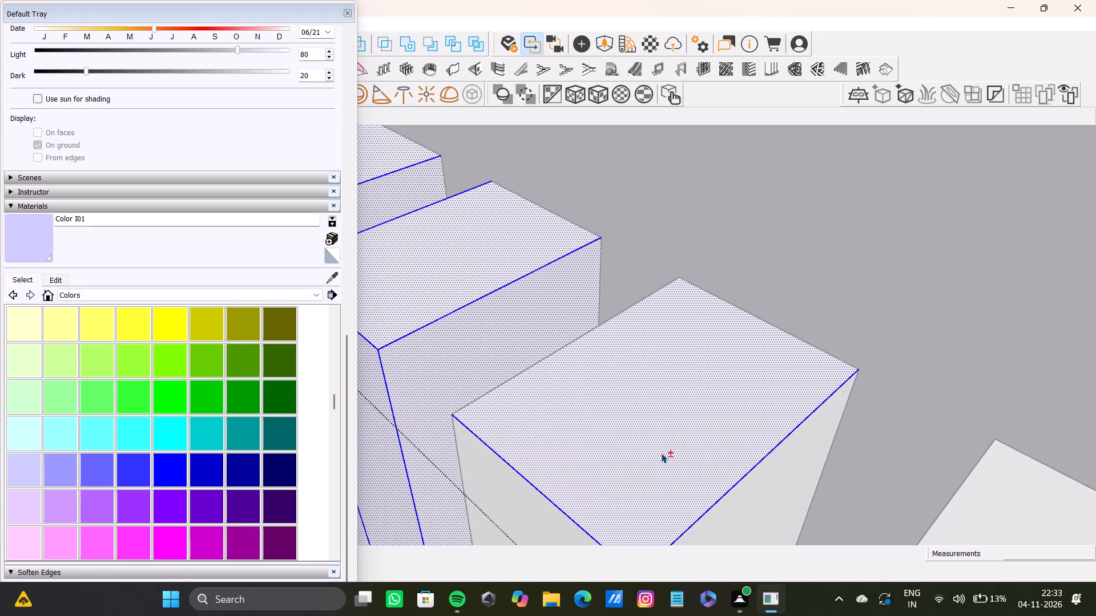
pyautogui.keyDown('shift'); pyautogui.doubleClick(758, 516); pyautogui.keyUp('shift')
pyautogui.keyDown('shift'); pyautogui.moveTo(663, 504); pyautogui.dragTo(710, 264, button='middle'); pyautogui.keyUp('shift')
pyautogui.keyDown('shift'); pyautogui.click(722, 333); pyautogui.keyUp('shift')
pyautogui.keyDown('shift'); pyautogui.moveTo(722, 333); pyautogui.dragTo(715, 335); pyautogui.keyUp('shift')
pyautogui.keyDown('shift'); pyautogui.doubleClick(642, 344); pyautogui.keyUp('shift')
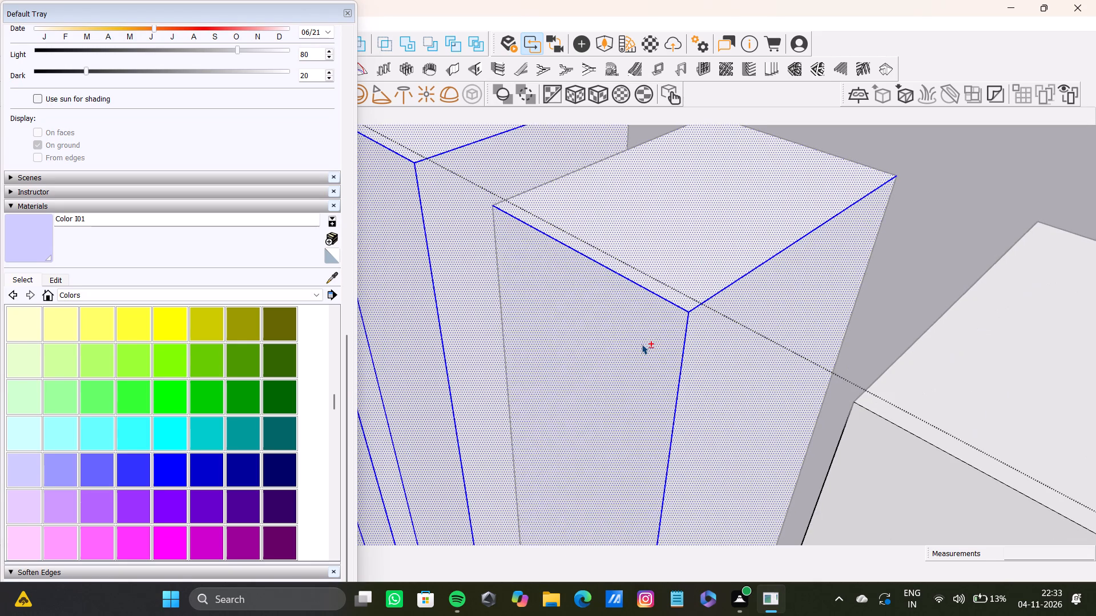
pyautogui.moveTo(533, 368); pyautogui.dragTo(877, 445, button='middle')
pyautogui.scroll(-6, 511, 335)
pyautogui.keyDown('shift'); pyautogui.moveTo(510, 335); pyautogui.dragTo(851, 355, button='middle'); pyautogui.keyUp('shift')
pyautogui.keyDown('shift'); pyautogui.scroll(2, 790, 347); pyautogui.keyUp('shift')
pyautogui.keyDown('shift'); pyautogui.doubleClick(757, 334); pyautogui.keyUp('shift')
# Add the top, front and right side faces of the next unselected slat along the row to the selection.
pyautogui.keyDown('shift'); pyautogui.scroll(-4, 757, 334); pyautogui.keyUp('shift')
pyautogui.keyDown('shift'); pyautogui.moveTo(759, 332); pyautogui.dragTo(693, 363, button='middle'); pyautogui.keyUp('shift')
pyautogui.keyDown('shift'); pyautogui.doubleClick(848, 258); pyautogui.keyUp('shift')
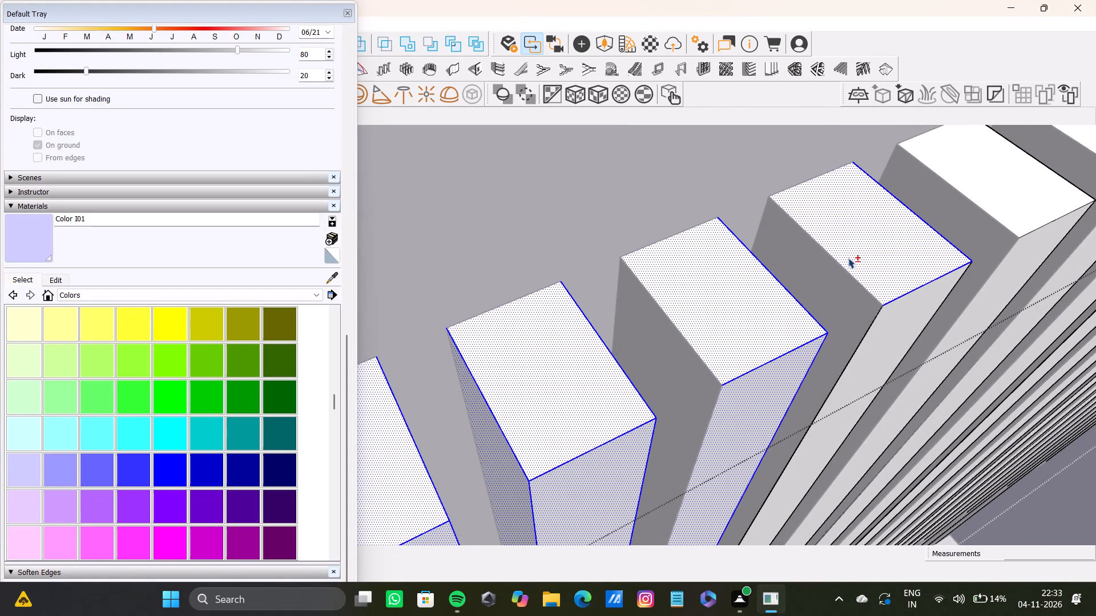
pyautogui.keyDown('shift'); pyautogui.doubleClick(895, 337); pyautogui.keyUp('shift')
pyautogui.keyDown('shift'); pyautogui.moveTo(889, 338); pyautogui.dragTo(510, 370, button='middle'); pyautogui.keyUp('shift')
pyautogui.keyDown('shift'); pyautogui.scroll(4, 616, 390); pyautogui.keyUp('shift')
pyautogui.keyDown('shift'); pyautogui.scroll(-3, 618, 348); pyautogui.keyUp('shift')
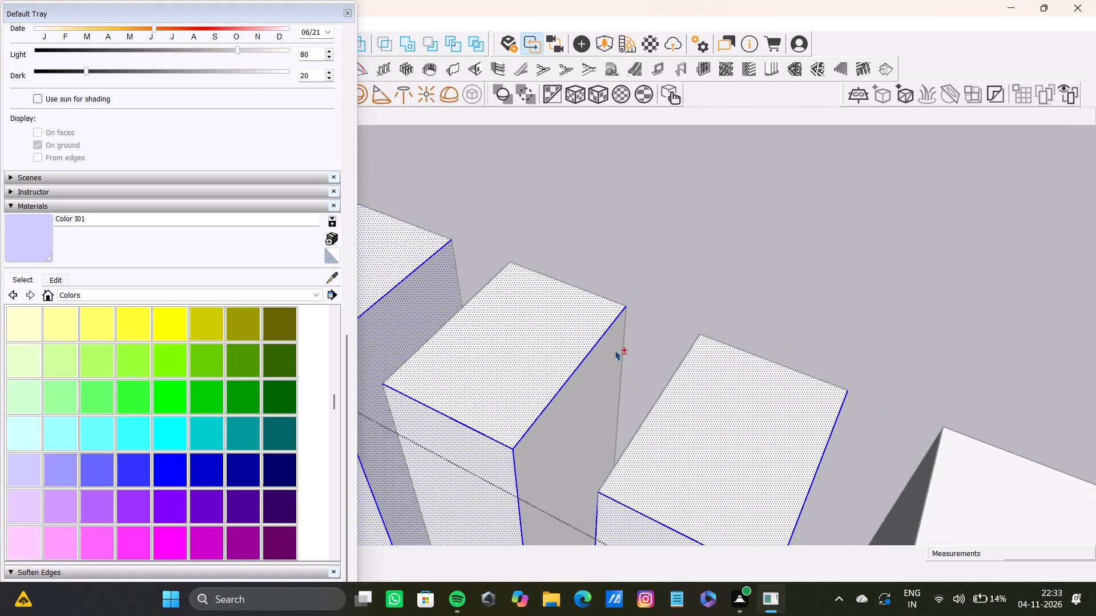
pyautogui.keyDown('shift'); pyautogui.scroll(-6, 615, 350); pyautogui.keyUp('shift')
pyautogui.keyDown('shift'); pyautogui.moveTo(635, 377); pyautogui.dragTo(621, 260, button='middle'); pyautogui.keyUp('shift')
pyautogui.keyDown('shift'); pyautogui.scroll(3, 657, 331); pyautogui.keyUp('shift')
pyautogui.keyDown('shift'); pyautogui.doubleClick(708, 324); pyautogui.keyUp('shift')
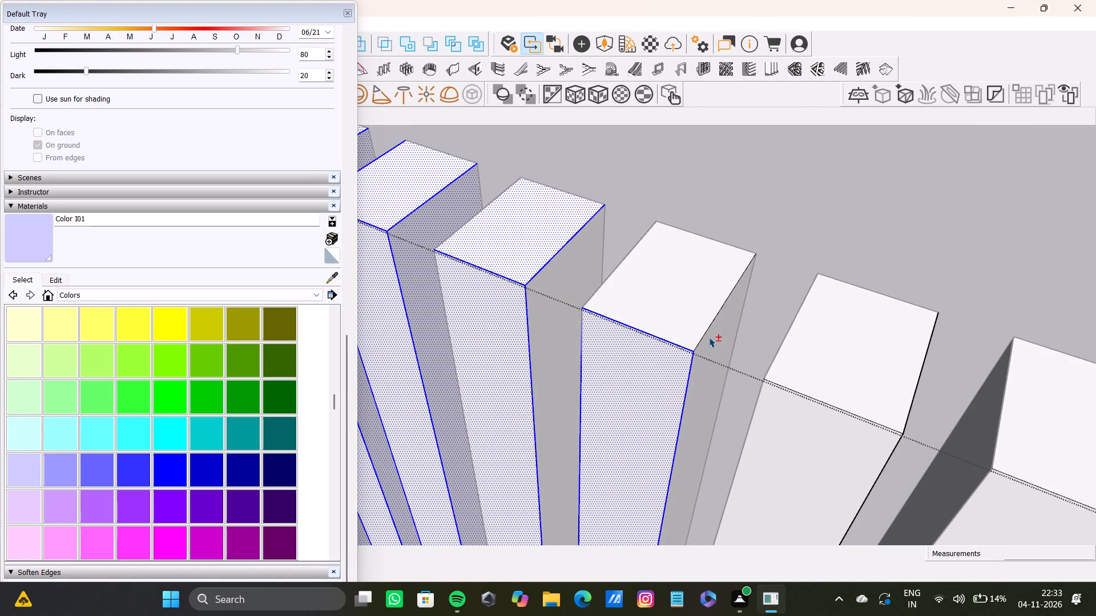
pyautogui.keyDown('shift'); pyautogui.doubleClick(695, 314); pyautogui.keyUp('shift')
pyautogui.keyDown('shift'); pyautogui.doubleClick(714, 343); pyautogui.keyUp('shift')
# Add the following slat's top, front and right side faces to the selection.
pyautogui.keyDown('shift'); pyautogui.doubleClick(828, 358); pyautogui.keyUp('shift')
pyautogui.keyDown('shift'); pyautogui.doubleClick(810, 449); pyautogui.keyUp('shift')
pyautogui.keyDown('shift'); pyautogui.scroll(1, 831, 459); pyautogui.keyUp('shift')
pyautogui.keyDown('shift'); pyautogui.moveTo(831, 459); pyautogui.dragTo(610, 383, button='middle'); pyautogui.keyUp('shift')
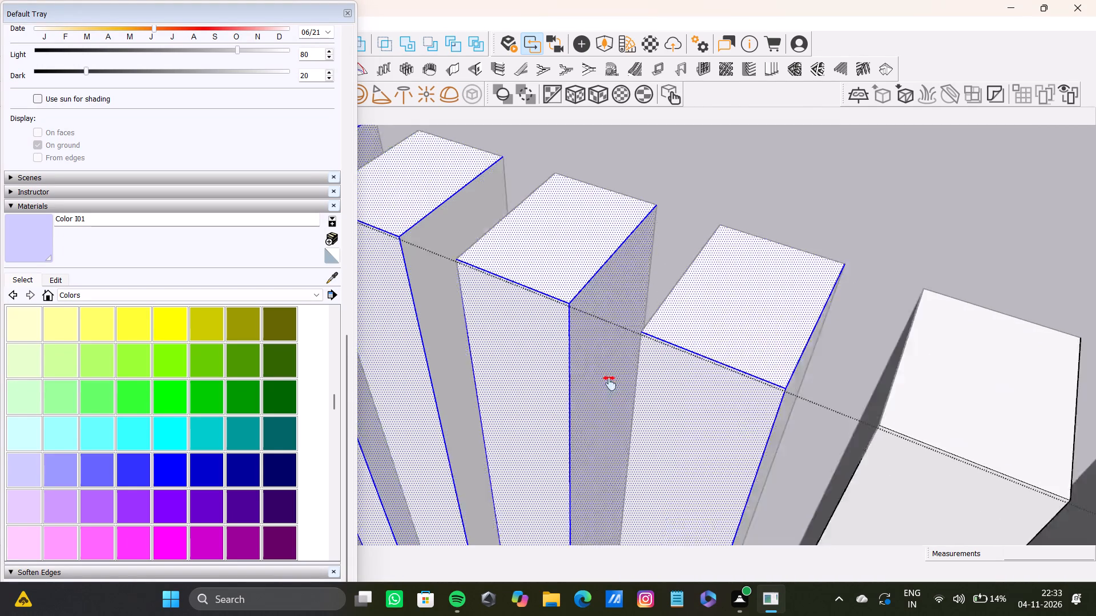
pyautogui.keyDown('shift'); pyautogui.moveTo(610, 383); pyautogui.dragTo(590, 368, button='middle'); pyautogui.keyUp('shift')
pyautogui.keyDown('shift'); pyautogui.scroll(3, 666, 337); pyautogui.keyUp('shift')
pyautogui.keyDown('shift'); pyautogui.doubleClick(682, 332); pyautogui.keyUp('shift')
# Add the top, front and right side faces of the next two unselected slats to the selection.
pyautogui.keyDown('shift'); pyautogui.doubleClick(817, 380); pyautogui.keyUp('shift')
pyautogui.keyDown('shift'); pyautogui.doubleClick(785, 443); pyautogui.keyUp('shift')
pyautogui.keyDown('shift'); pyautogui.moveTo(831, 439); pyautogui.dragTo(446, 334, button='middle'); pyautogui.keyUp('shift')
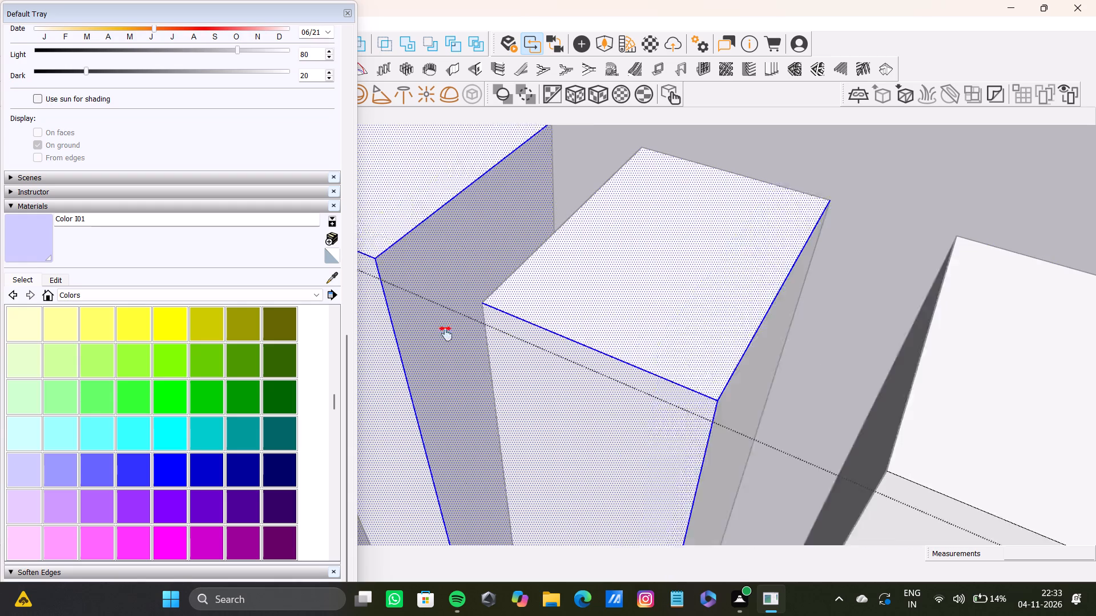
pyautogui.keyDown('shift'); pyautogui.moveTo(446, 334); pyautogui.dragTo(433, 332, button='middle'); pyautogui.keyUp('shift')
pyautogui.keyDown('shift'); pyautogui.doubleClick(613, 350); pyautogui.keyUp('shift')
pyautogui.keyDown('shift'); pyautogui.click(872, 432); pyautogui.keyUp('shift')
pyautogui.keyDown('shift'); pyautogui.doubleClick(825, 488); pyautogui.keyUp('shift')
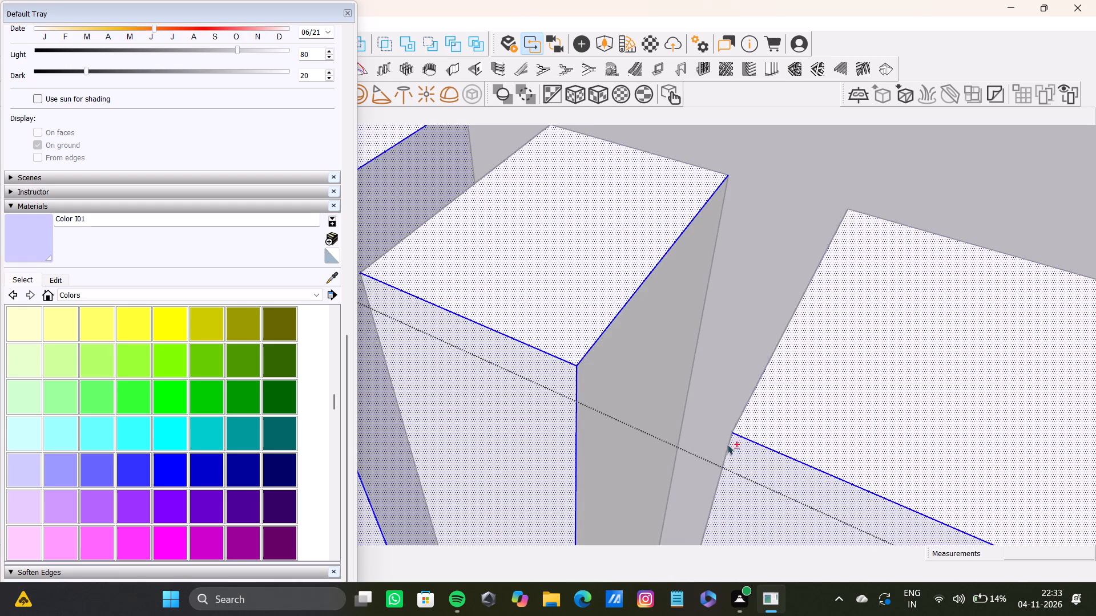
pyautogui.keyDown('shift'); pyautogui.doubleClick(628, 399); pyautogui.keyUp('shift')
pyautogui.keyDown('shift'); pyautogui.scroll(-5, 701, 406); pyautogui.keyUp('shift')
pyautogui.keyDown('shift'); pyautogui.moveTo(771, 433); pyautogui.dragTo(538, 307, button='middle'); pyautogui.keyUp('shift')
pyautogui.keyDown('shift'); pyautogui.scroll(3, 630, 327); pyautogui.keyUp('shift')
pyautogui.keyDown('shift'); pyautogui.doubleClick(636, 337); pyautogui.keyUp('shift')
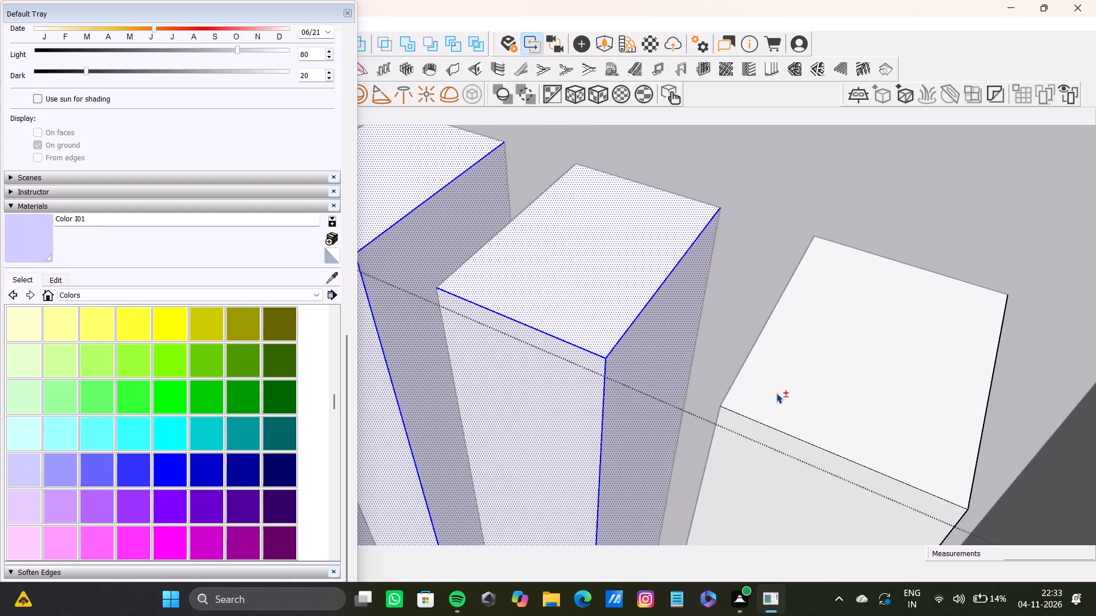
# Extend the selection with the top, front and right side faces of the following two slats in the row.
pyautogui.keyDown('shift'); pyautogui.doubleClick(776, 393); pyautogui.keyUp('shift')
pyautogui.keyDown('shift'); pyautogui.doubleClick(756, 461); pyautogui.keyUp('shift')
pyautogui.keyDown('shift'); pyautogui.moveTo(776, 457); pyautogui.dragTo(450, 294, button='middle'); pyautogui.keyUp('shift')
pyautogui.keyDown('shift'); pyautogui.click(614, 326); pyautogui.keyUp('shift')
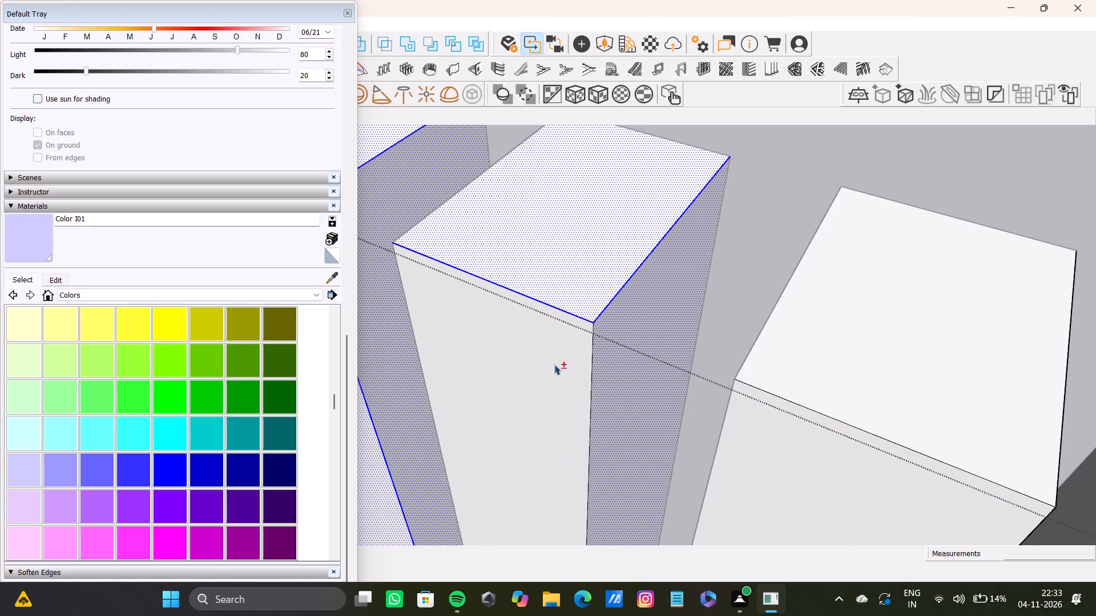
pyautogui.keyDown('shift'); pyautogui.doubleClick(554, 364); pyautogui.keyUp('shift')
pyautogui.keyDown('shift'); pyautogui.doubleClick(843, 356); pyautogui.keyUp('shift')
pyautogui.keyDown('shift'); pyautogui.click(806, 440); pyautogui.keyUp('shift')
pyautogui.keyDown('shift'); pyautogui.click(805, 439); pyautogui.keyUp('shift')
pyautogui.keyDown('shift'); pyautogui.scroll(-4, 797, 432); pyautogui.keyUp('shift')
pyautogui.keyDown('shift'); pyautogui.moveTo(796, 431); pyautogui.dragTo(664, 257, button='middle'); pyautogui.keyUp('shift')
pyautogui.keyDown('shift'); pyautogui.click(677, 303); pyautogui.keyUp('shift')
pyautogui.keyDown('shift'); pyautogui.moveTo(677, 303); pyautogui.dragTo(682, 298); pyautogui.keyUp('shift')
pyautogui.keyDown('shift'); pyautogui.doubleClick(818, 321); pyautogui.keyUp('shift')
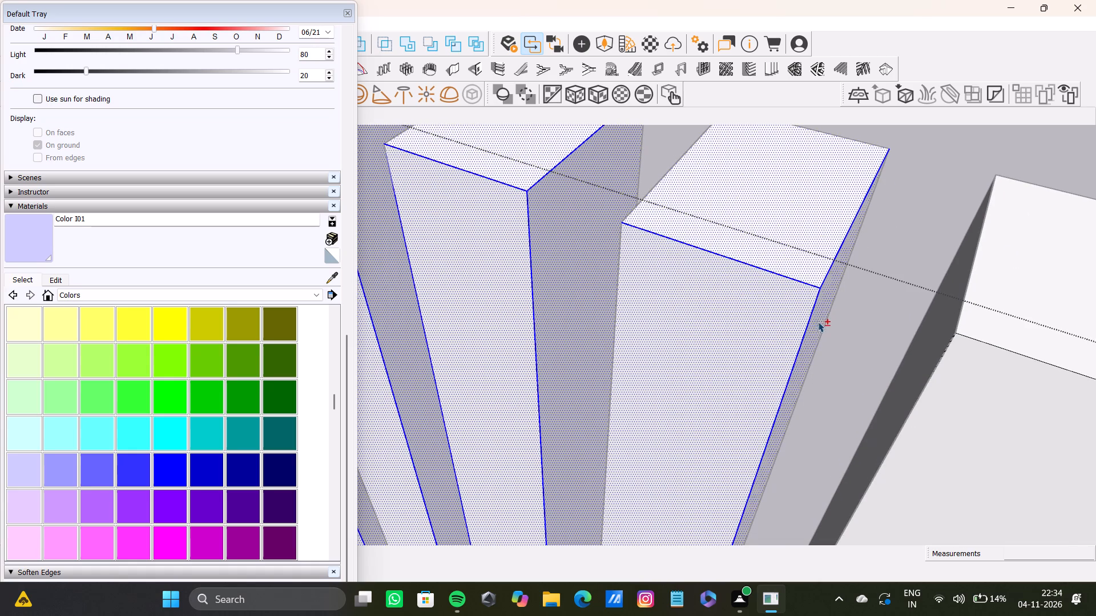
# Add the top, front and right side faces of two more slats along the row to the selection.
pyautogui.keyDown('shift'); pyautogui.moveTo(755, 316); pyautogui.dragTo(519, 289, button='middle'); pyautogui.keyUp('shift')
pyautogui.keyDown('shift'); pyautogui.doubleClick(766, 283); pyautogui.keyUp('shift')
pyautogui.keyDown('shift'); pyautogui.doubleClick(747, 360); pyautogui.keyUp('shift')
pyautogui.keyDown('shift'); pyautogui.moveTo(781, 365); pyautogui.dragTo(476, 274, button='middle'); pyautogui.keyUp('shift')
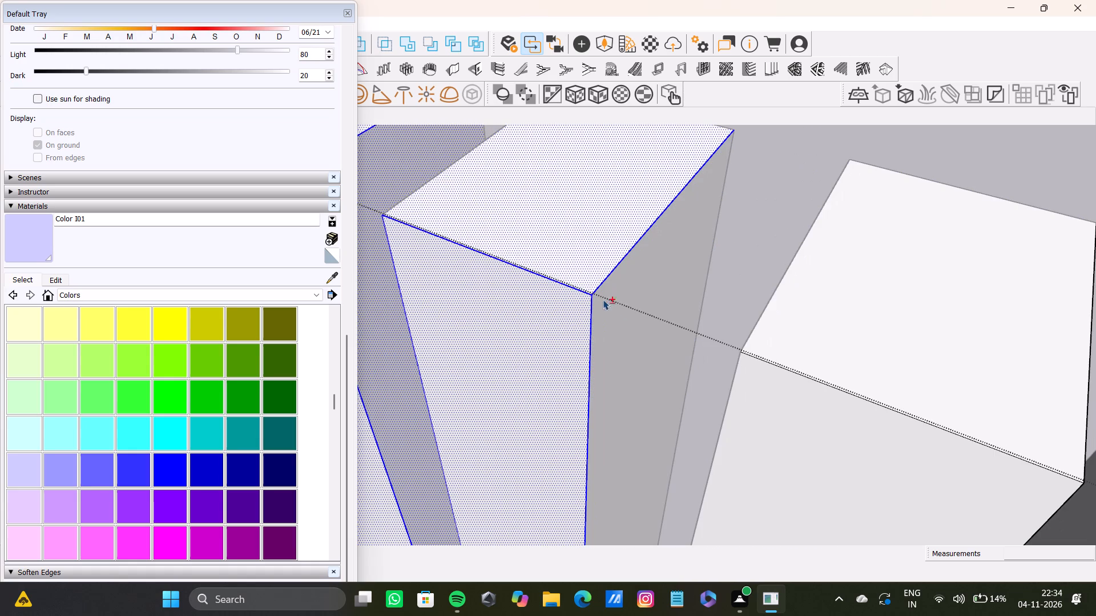
pyautogui.keyDown('shift'); pyautogui.doubleClick(641, 265); pyautogui.keyUp('shift')
pyautogui.keyDown('shift'); pyautogui.doubleClick(813, 326); pyautogui.keyUp('shift')
pyautogui.keyDown('shift'); pyautogui.doubleClick(787, 410); pyautogui.keyUp('shift')
pyautogui.keyDown('shift'); pyautogui.moveTo(788, 411); pyautogui.dragTo(419, 250, button='middle'); pyautogui.keyUp('shift')
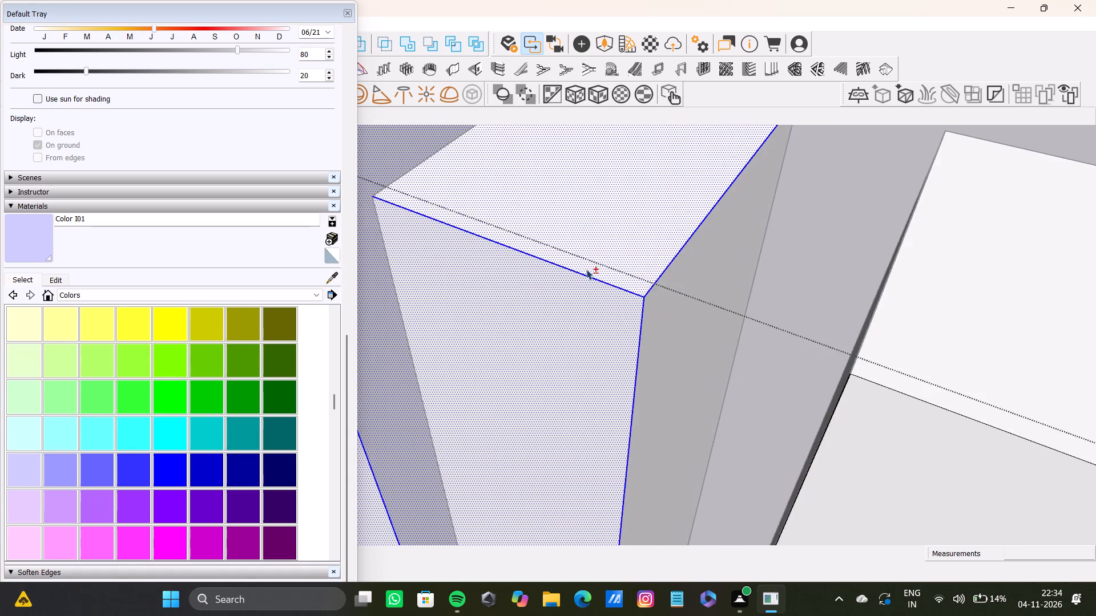
pyautogui.keyDown('shift'); pyautogui.doubleClick(699, 289); pyautogui.keyUp('shift')
# Add the next pair of slats' top, front and right side faces to the selection.
pyautogui.keyDown('shift'); pyautogui.scroll(-4, 730, 365); pyautogui.keyUp('shift')
pyautogui.keyDown('shift'); pyautogui.moveTo(741, 368); pyautogui.dragTo(512, 300, button='middle'); pyautogui.keyUp('shift')
pyautogui.keyDown('shift'); pyautogui.doubleClick(609, 269); pyautogui.keyUp('shift')
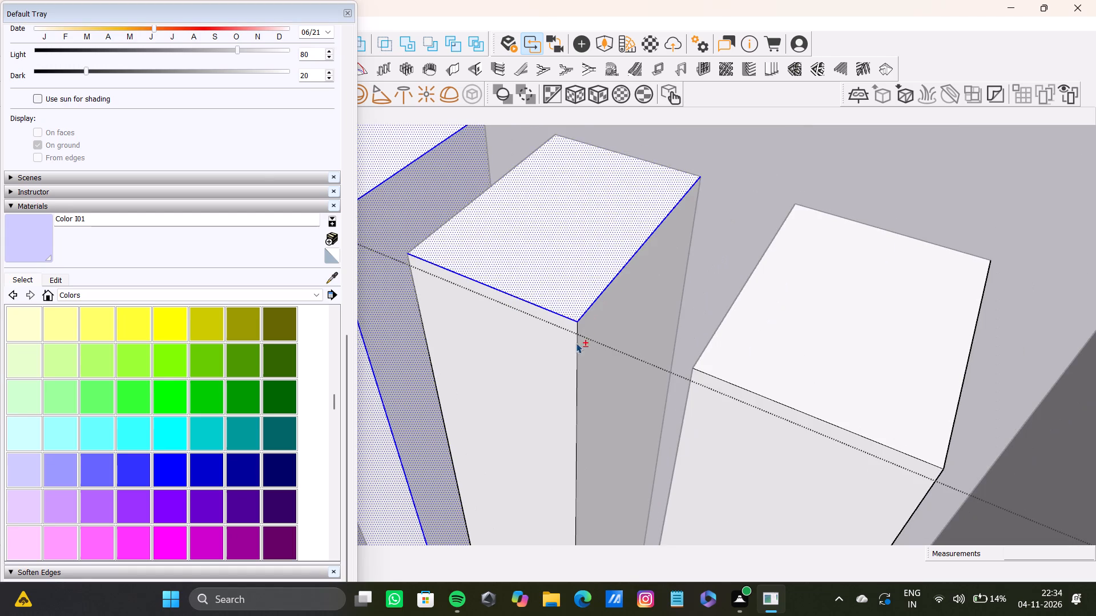
pyautogui.keyDown('shift'); pyautogui.doubleClick(575, 344); pyautogui.keyUp('shift')
pyautogui.keyDown('shift'); pyautogui.doubleClick(603, 311); pyautogui.keyUp('shift')
pyautogui.keyDown('shift'); pyautogui.doubleClick(554, 341); pyautogui.keyUp('shift')
pyautogui.keyDown('shift'); pyautogui.doubleClick(730, 340); pyautogui.keyUp('shift')
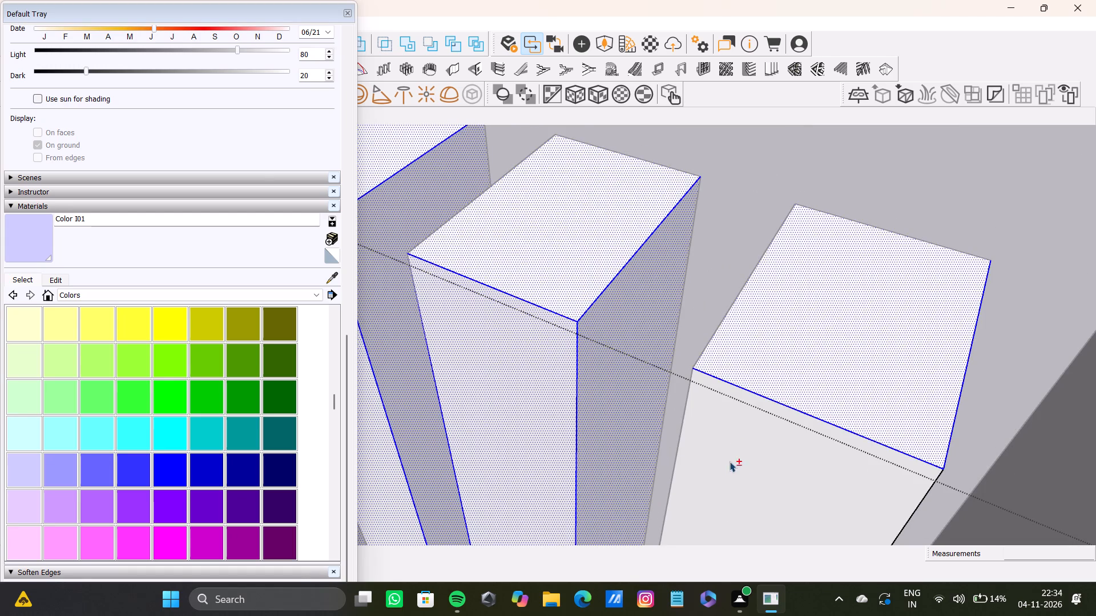
pyautogui.keyDown('shift'); pyautogui.doubleClick(730, 461); pyautogui.keyUp('shift')
pyautogui.keyDown('shift'); pyautogui.moveTo(726, 433); pyautogui.dragTo(566, 311, button='middle'); pyautogui.keyUp('shift')
pyautogui.keyDown('shift'); pyautogui.doubleClick(687, 355); pyautogui.keyUp('shift')
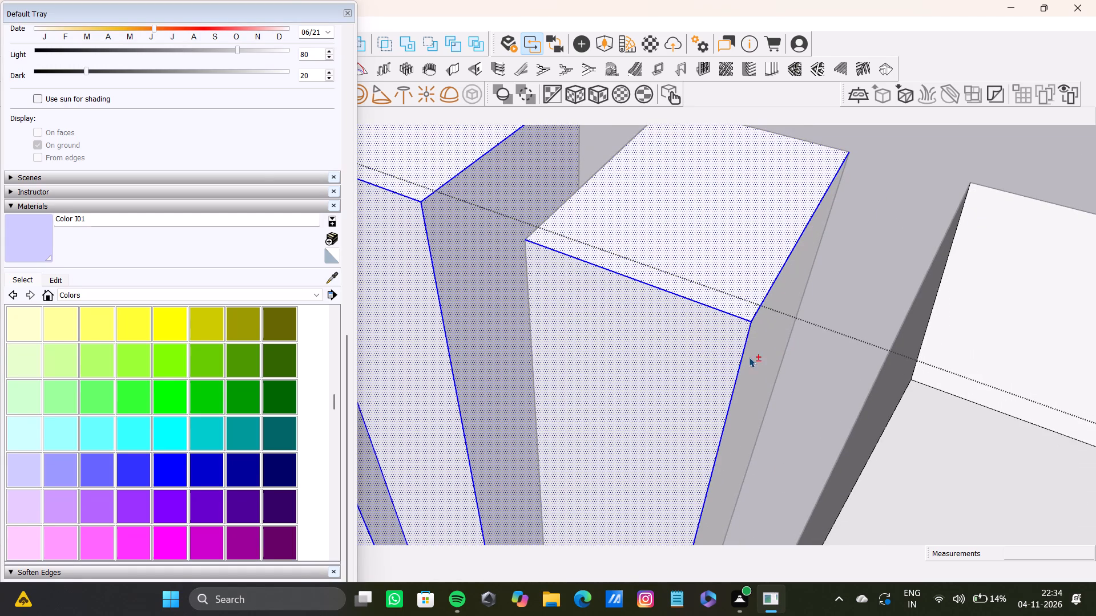
pyautogui.keyDown('shift'); pyautogui.doubleClick(750, 356); pyautogui.keyUp('shift')
# Add the top, front and right side faces of the following pair of slats to the selection.
pyautogui.keyDown('shift'); pyautogui.scroll(-4, 737, 355); pyautogui.keyUp('shift')
pyautogui.keyDown('shift'); pyautogui.moveTo(734, 354); pyautogui.dragTo(420, 258, button='middle'); pyautogui.keyUp('shift')
pyautogui.keyDown('shift'); pyautogui.doubleClick(626, 278); pyautogui.keyUp('shift')
pyautogui.keyDown('shift'); pyautogui.doubleClick(615, 351); pyautogui.keyUp('shift')
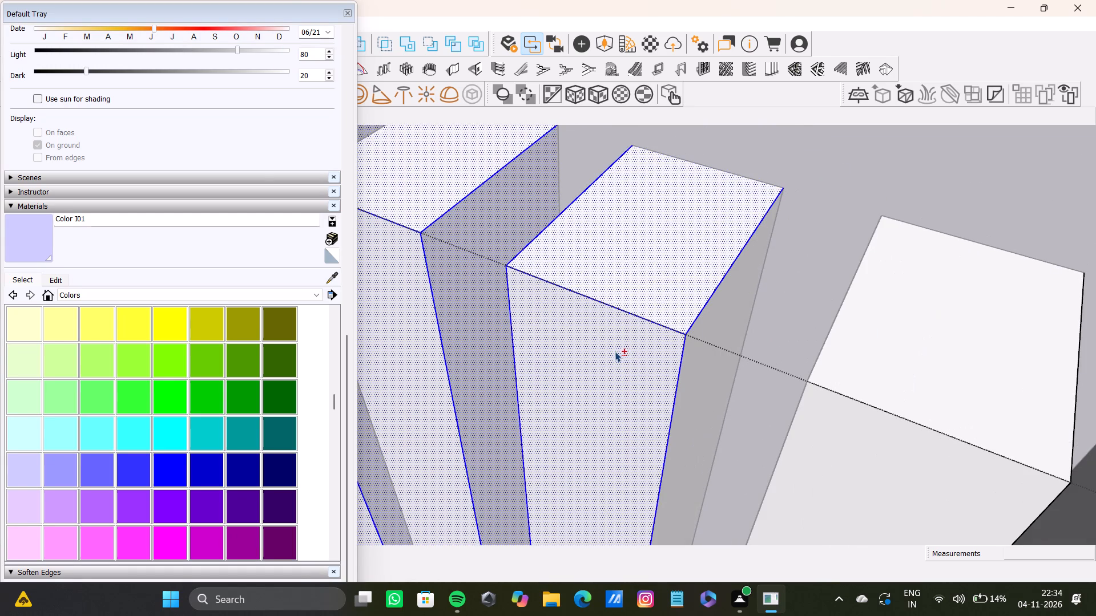
pyautogui.keyDown('shift'); pyautogui.doubleClick(709, 372); pyautogui.keyUp('shift')
pyautogui.keyDown('shift'); pyautogui.moveTo(708, 374); pyautogui.dragTo(579, 333, button='middle'); pyautogui.keyUp('shift')
pyautogui.keyDown('shift'); pyautogui.doubleClick(758, 303); pyautogui.keyUp('shift')
pyautogui.keyDown('shift'); pyautogui.doubleClick(690, 404); pyautogui.keyUp('shift')
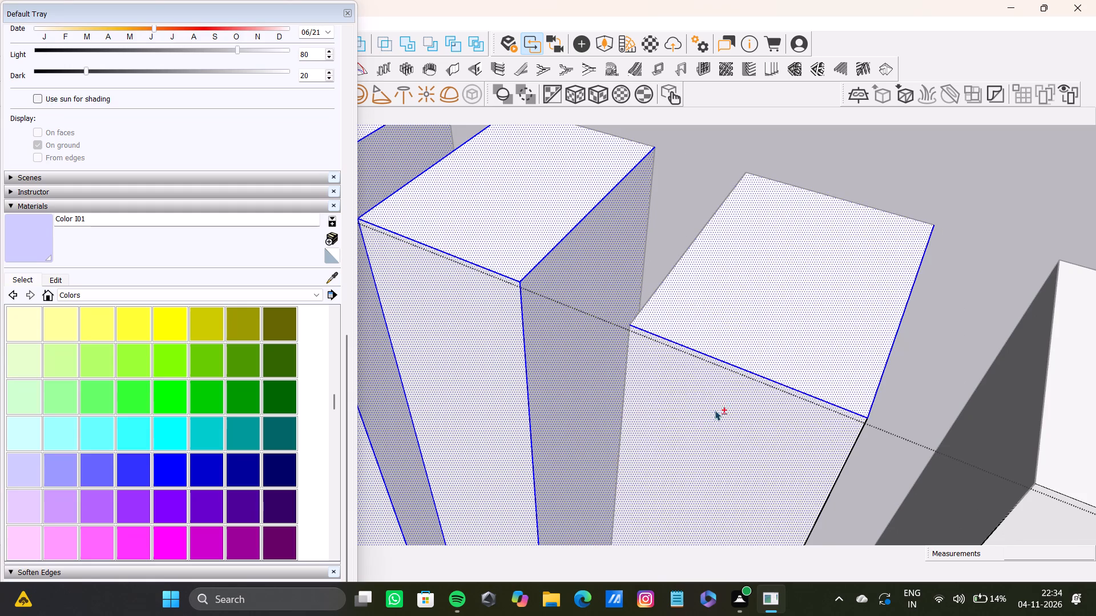
pyautogui.keyDown('shift'); pyautogui.moveTo(720, 411); pyautogui.dragTo(506, 316, button='middle'); pyautogui.keyUp('shift')
pyautogui.keyDown('shift'); pyautogui.scroll(3, 656, 333); pyautogui.keyUp('shift')
pyautogui.keyDown('shift'); pyautogui.doubleClick(658, 308); pyautogui.keyUp('shift')
# Continue the selection with the top, front and right side faces of the next two slats.
pyautogui.keyDown('shift'); pyautogui.doubleClick(894, 358); pyautogui.keyUp('shift')
pyautogui.keyDown('shift'); pyautogui.doubleClick(858, 429); pyautogui.keyUp('shift')
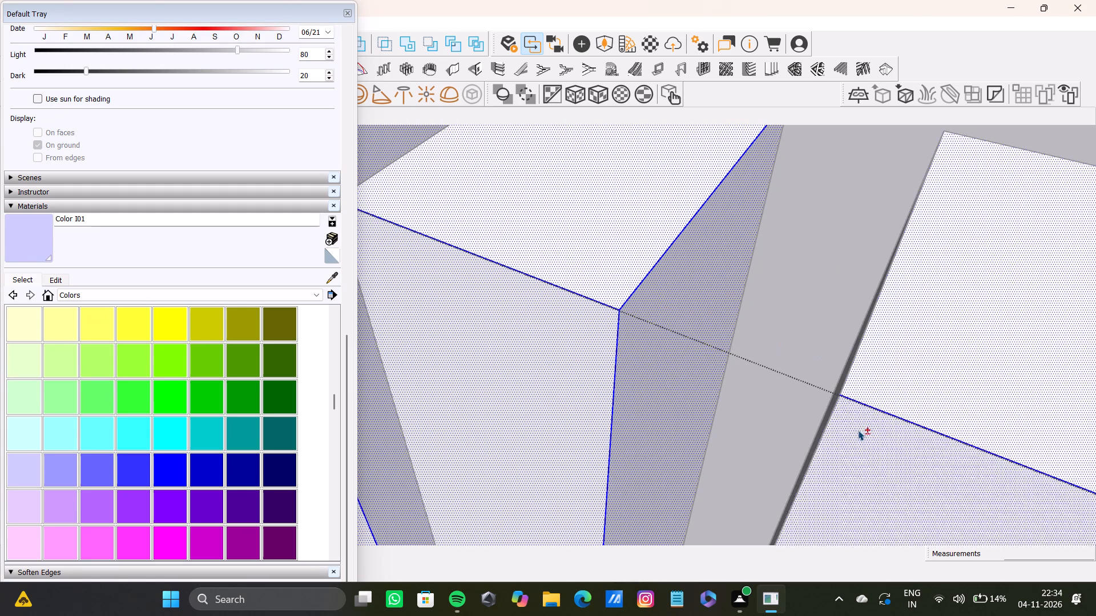
pyautogui.keyDown('shift'); pyautogui.moveTo(851, 414); pyautogui.dragTo(280, 150, button='middle'); pyautogui.keyUp('shift')
pyautogui.keyDown('shift'); pyautogui.doubleClick(477, 267); pyautogui.keyUp('shift')
pyautogui.keyDown('shift'); pyautogui.doubleClick(703, 307); pyautogui.keyUp('shift')
pyautogui.keyDown('shift'); pyautogui.moveTo(674, 307); pyautogui.dragTo(393, 272, button='middle'); pyautogui.keyUp('shift')
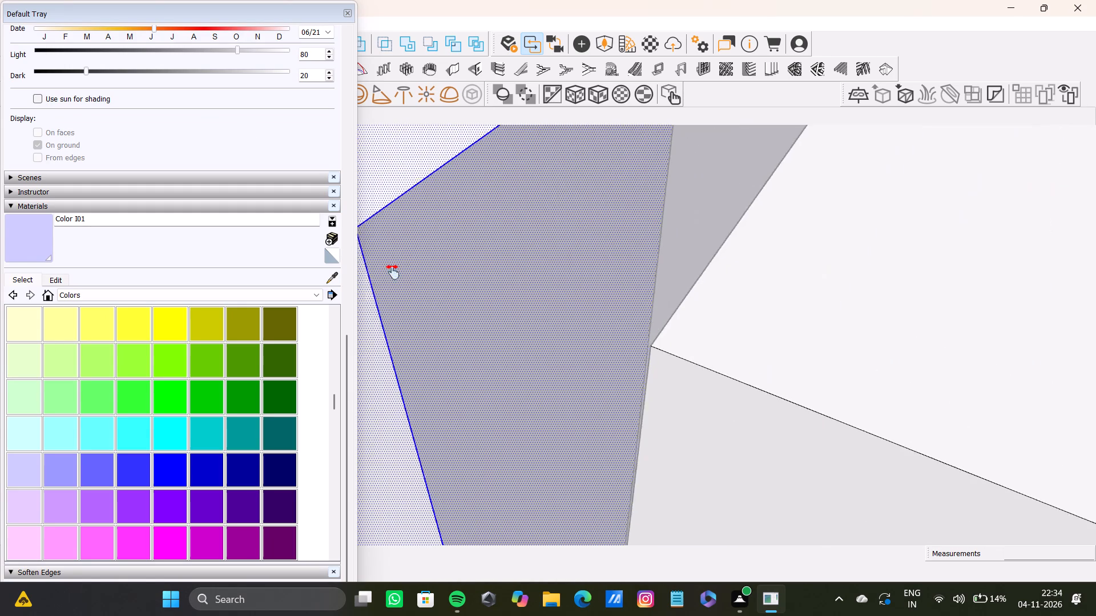
pyautogui.keyDown('shift'); pyautogui.moveTo(393, 272); pyautogui.dragTo(392, 266, button='middle'); pyautogui.keyUp('shift')
pyautogui.keyDown('shift'); pyautogui.doubleClick(772, 306); pyautogui.keyUp('shift')
pyautogui.keyDown('shift'); pyautogui.doubleClick(712, 391); pyautogui.keyUp('shift')
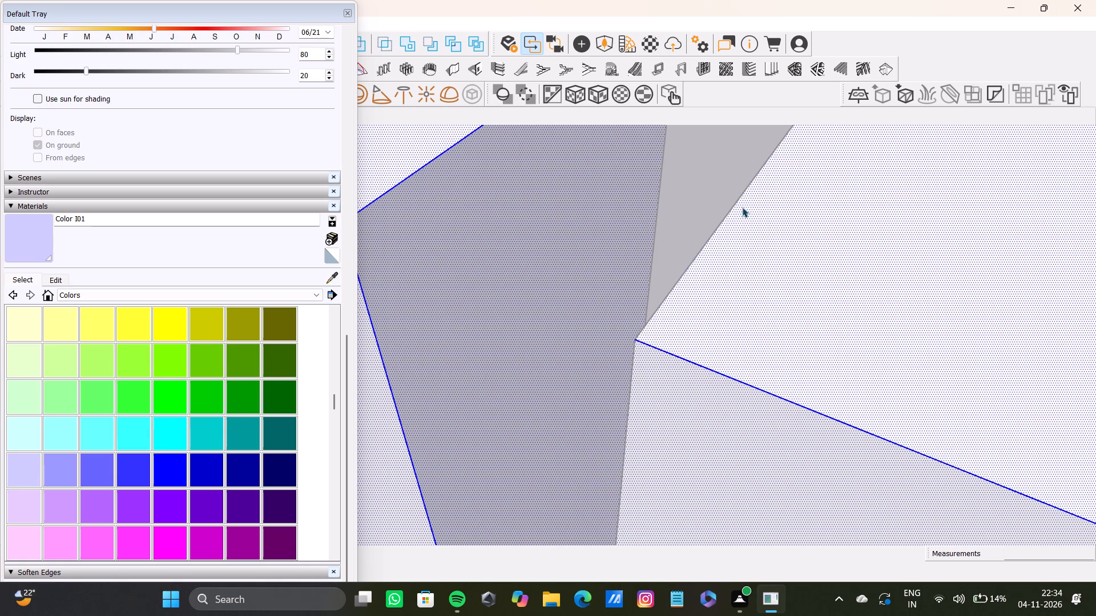
pyautogui.scroll(-16, 543, 289)
pyautogui.keyDown('shift'); pyautogui.moveTo(550, 318); pyautogui.dragTo(434, 289, button='middle'); pyautogui.keyUp('shift')
pyautogui.keyDown('shift'); pyautogui.scroll(4, 624, 339); pyautogui.keyUp('shift')
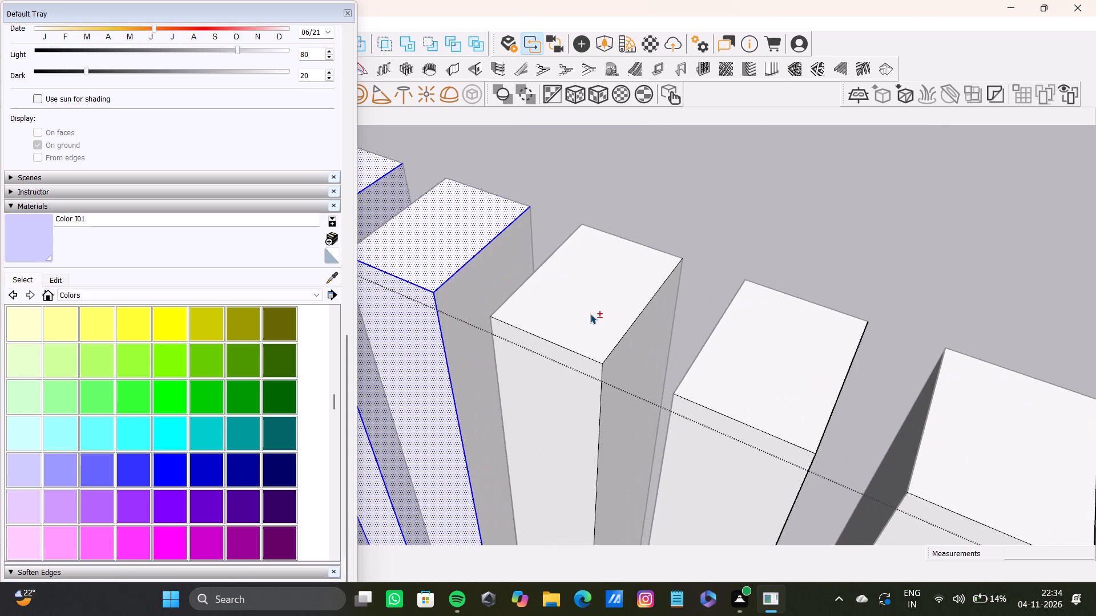
pyautogui.keyDown('shift'); pyautogui.click(458, 281); pyautogui.keyUp('shift')
# Add the next two unselected slats' top, front and right side faces to the selection.
pyautogui.keyDown('shift'); pyautogui.doubleClick(531, 306); pyautogui.keyUp('shift')
pyautogui.keyDown('shift'); pyautogui.doubleClick(542, 383); pyautogui.keyUp('shift')
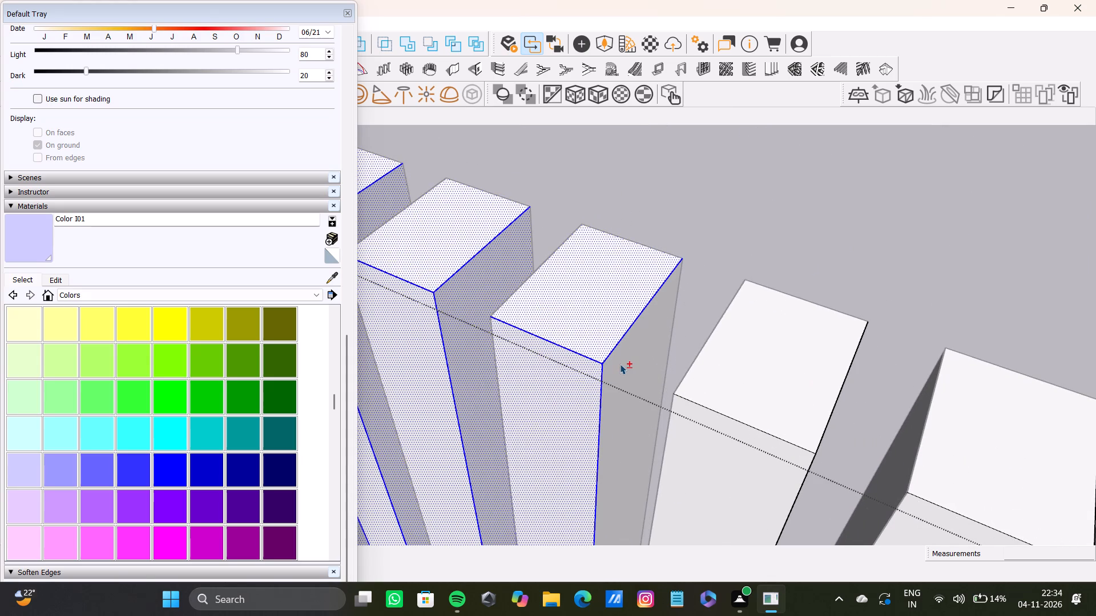
pyautogui.keyDown('shift'); pyautogui.doubleClick(620, 364); pyautogui.keyUp('shift')
pyautogui.keyDown('shift'); pyautogui.doubleClick(735, 396); pyautogui.keyUp('shift')
pyautogui.keyDown('shift'); pyautogui.doubleClick(716, 446); pyautogui.keyUp('shift')
pyautogui.keyDown('shift'); pyautogui.moveTo(728, 440); pyautogui.dragTo(503, 356, button='middle'); pyautogui.keyUp('shift')
pyautogui.keyDown('shift'); pyautogui.scroll(3, 554, 358); pyautogui.keyUp('shift')
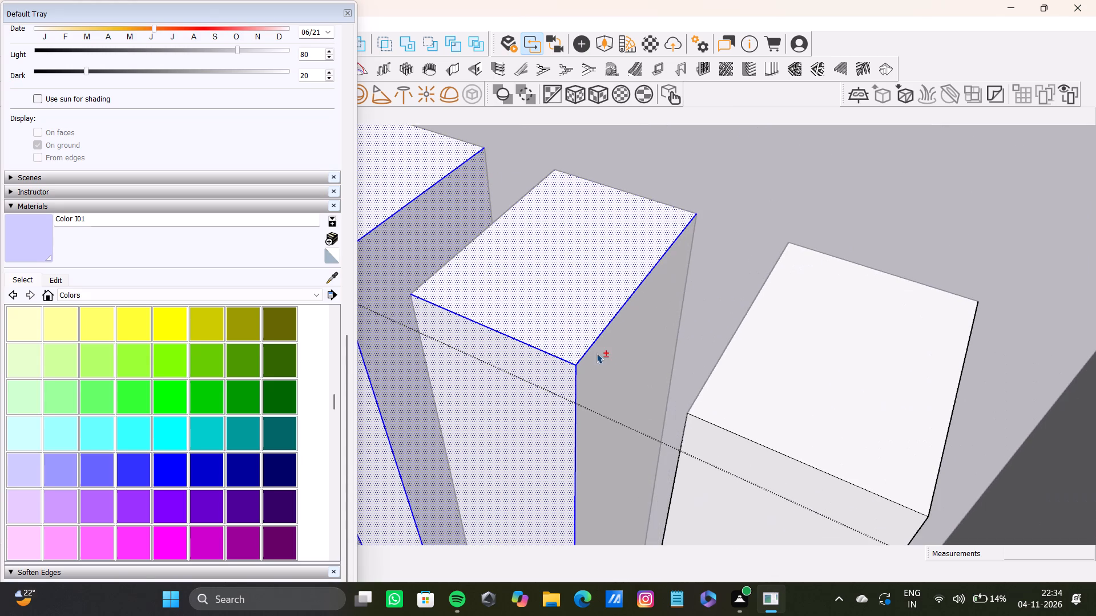
pyautogui.keyDown('shift'); pyautogui.doubleClick(597, 353); pyautogui.keyUp('shift')
# Add the top, front and right side faces of the last two slats in the row to the selection.
pyautogui.keyDown('shift'); pyautogui.click(686, 399); pyautogui.keyUp('shift')
pyautogui.keyDown('shift'); pyautogui.click(691, 399); pyautogui.keyUp('shift')
pyautogui.keyDown('shift'); pyautogui.doubleClick(746, 431); pyautogui.keyUp('shift')
pyautogui.keyDown('shift'); pyautogui.doubleClick(717, 467); pyautogui.keyUp('shift')
pyautogui.keyDown('shift'); pyautogui.moveTo(780, 460); pyautogui.dragTo(512, 351, button='middle'); pyautogui.keyUp('shift')
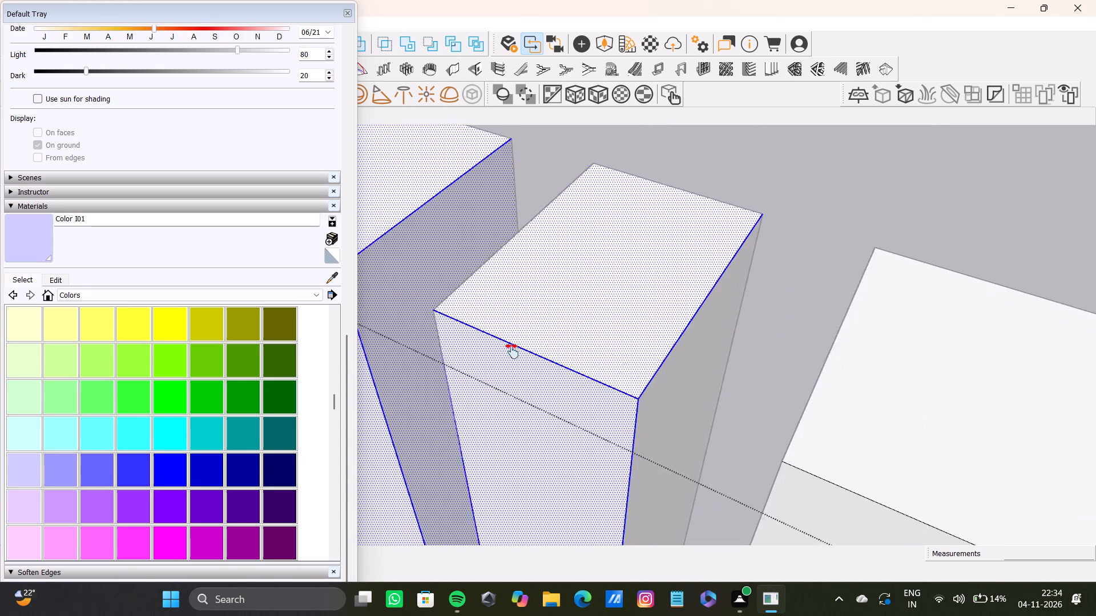
pyautogui.keyDown('shift'); pyautogui.moveTo(512, 351); pyautogui.dragTo(511, 341, button='middle'); pyautogui.keyUp('shift')
pyautogui.keyDown('shift'); pyautogui.scroll(-1, 511, 343); pyautogui.keyUp('shift')
pyautogui.keyDown('shift'); pyautogui.doubleClick(681, 405); pyautogui.keyUp('shift')
pyautogui.keyDown('shift'); pyautogui.doubleClick(832, 436); pyautogui.keyUp('shift')
pyautogui.keyDown('shift'); pyautogui.doubleClick(795, 477); pyautogui.keyUp('shift')
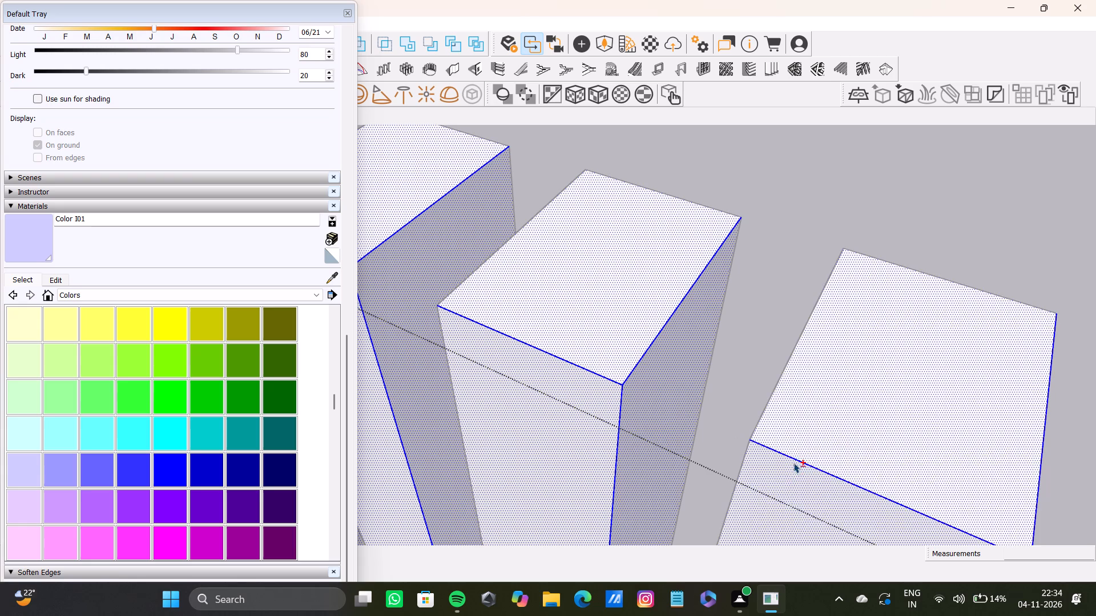
pyautogui.keyDown('shift'); pyautogui.moveTo(792, 460); pyautogui.dragTo(457, 293, button='middle'); pyautogui.keyUp('shift')
pyautogui.keyDown('shift'); pyautogui.doubleClick(700, 380); pyautogui.keyUp('shift')
pyautogui.keyDown('shift'); pyautogui.scroll(-6, 665, 372); pyautogui.keyUp('shift')
pyautogui.keyDown('shift'); pyautogui.doubleClick(667, 377); pyautogui.keyUp('shift')
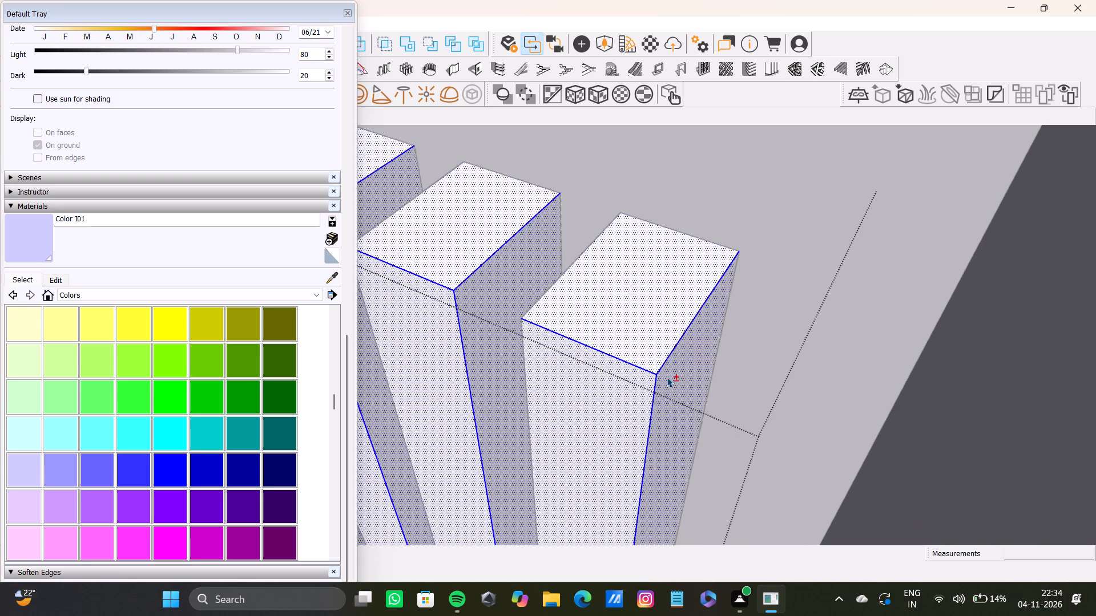
# Paint all selected slats with the Wood Floor material from the Wood library, and clear the selection.
pyautogui.keyDown('shift'); pyautogui.scroll(-11, 545, 422); pyautogui.keyUp('shift')
pyautogui.keyDown('shift'); pyautogui.moveTo(173, 8); pyautogui.dragTo(192, 12); pyautogui.keyUp('shift')
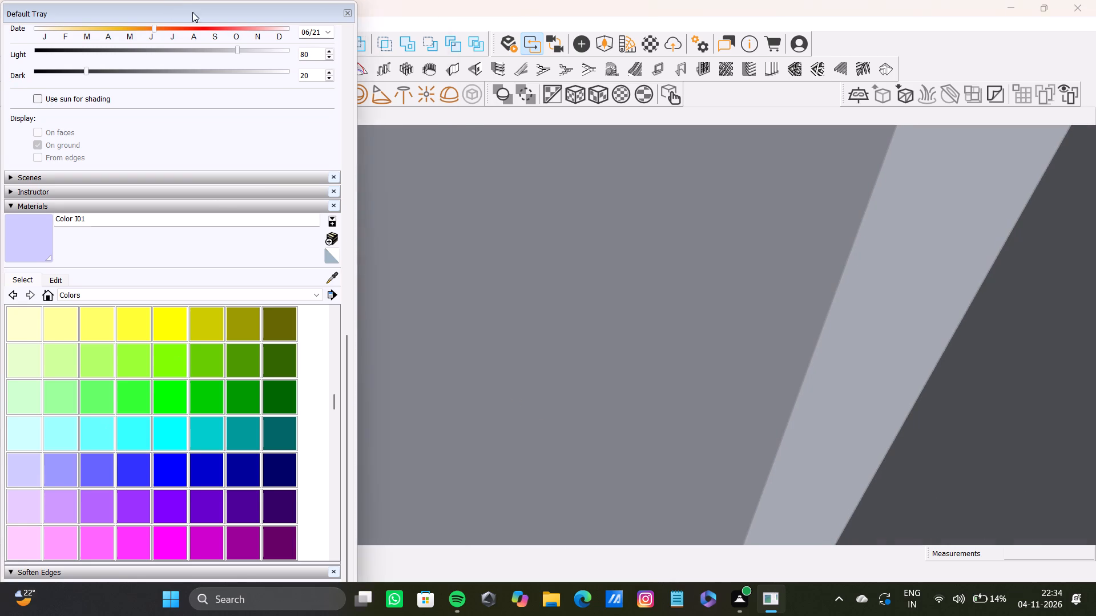
pyautogui.keyDown('shift'); pyautogui.moveTo(192, 12); pyautogui.dragTo(720, 145); pyautogui.keyUp('shift')
pyautogui.keyDown('shift'); pyautogui.click(9, 534); pyautogui.keyUp('shift')
pyautogui.moveTo(288, 499); pyautogui.dragTo(547, 533, button='middle')
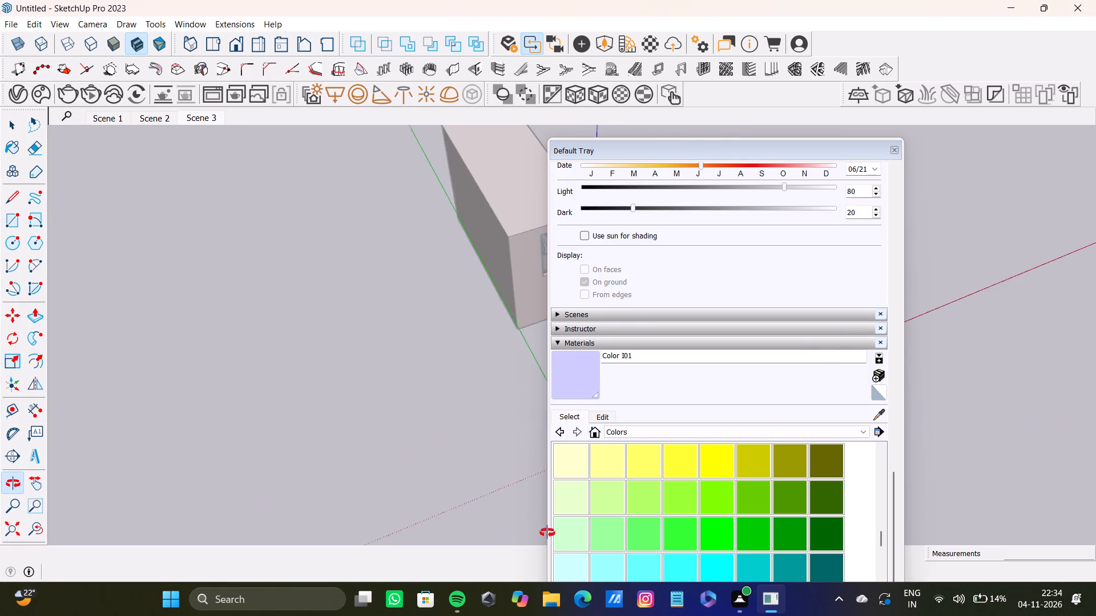
pyautogui.moveTo(547, 533); pyautogui.dragTo(128, 452, button='middle')
pyautogui.scroll(2, 277, 404)
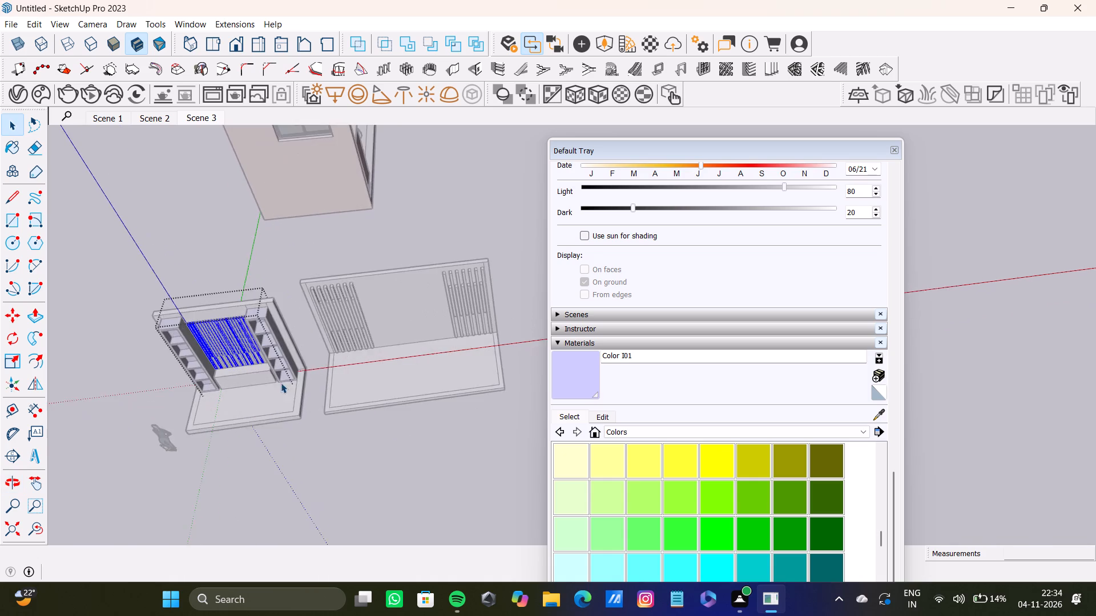
pyautogui.scroll(18, 281, 383)
pyautogui.keyDown('shift'); pyautogui.moveTo(267, 321); pyautogui.dragTo(526, 334, button='middle'); pyautogui.keyUp('shift')
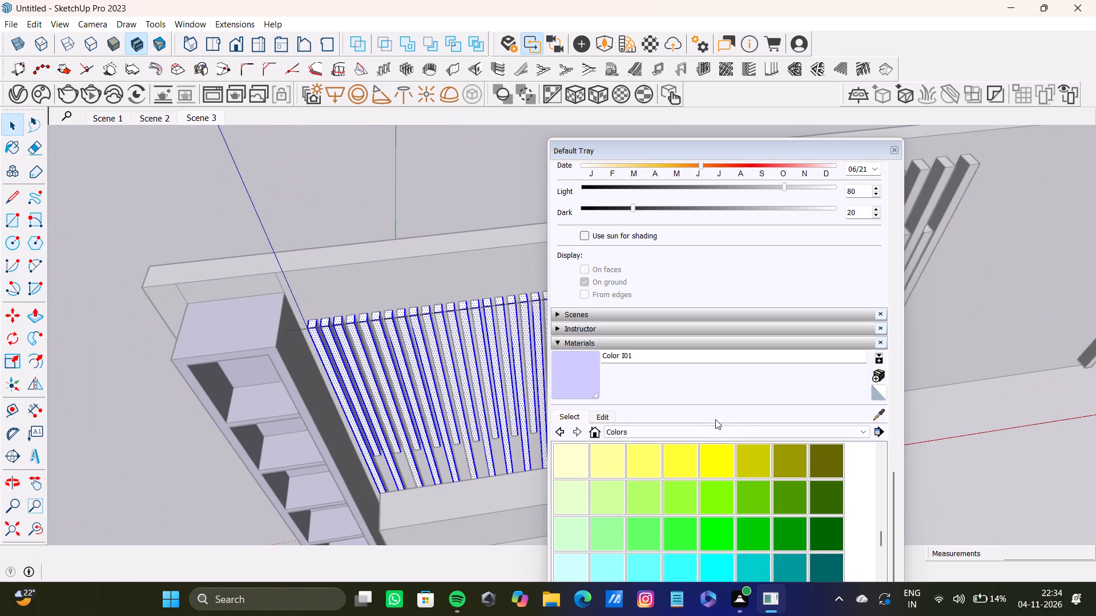
pyautogui.keyDown('shift'); pyautogui.click(710, 431); pyautogui.keyUp('shift')
pyautogui.keyDown('shift'); pyautogui.scroll(-11, 668, 437); pyautogui.keyUp('shift')
pyautogui.keyDown('shift'); pyautogui.click(635, 541); pyautogui.keyUp('shift')
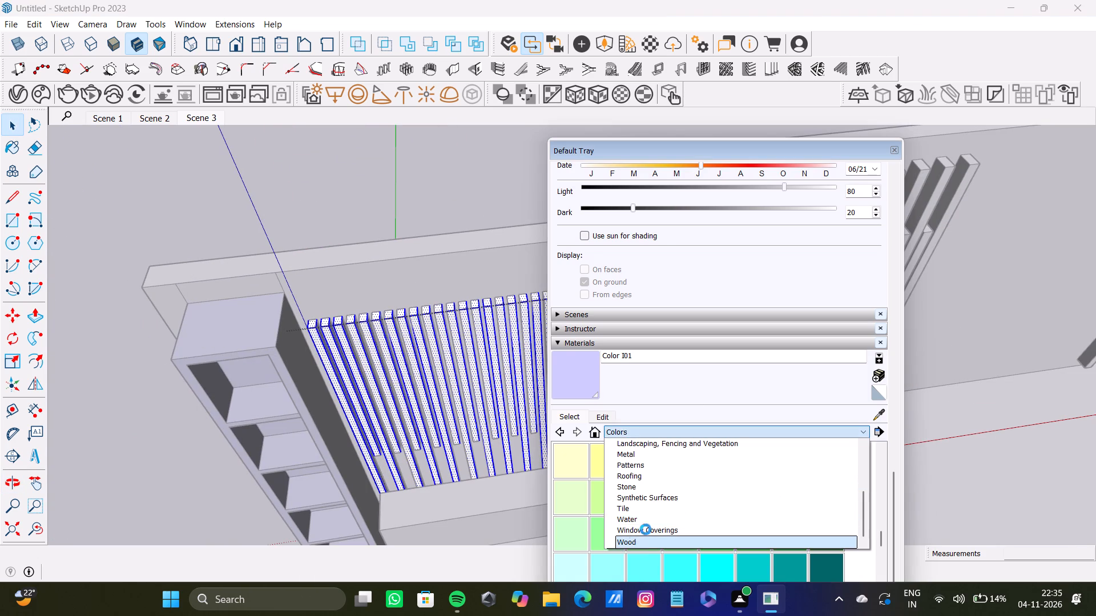
pyautogui.keyDown('shift'); pyautogui.click(688, 466); pyautogui.keyUp('shift')
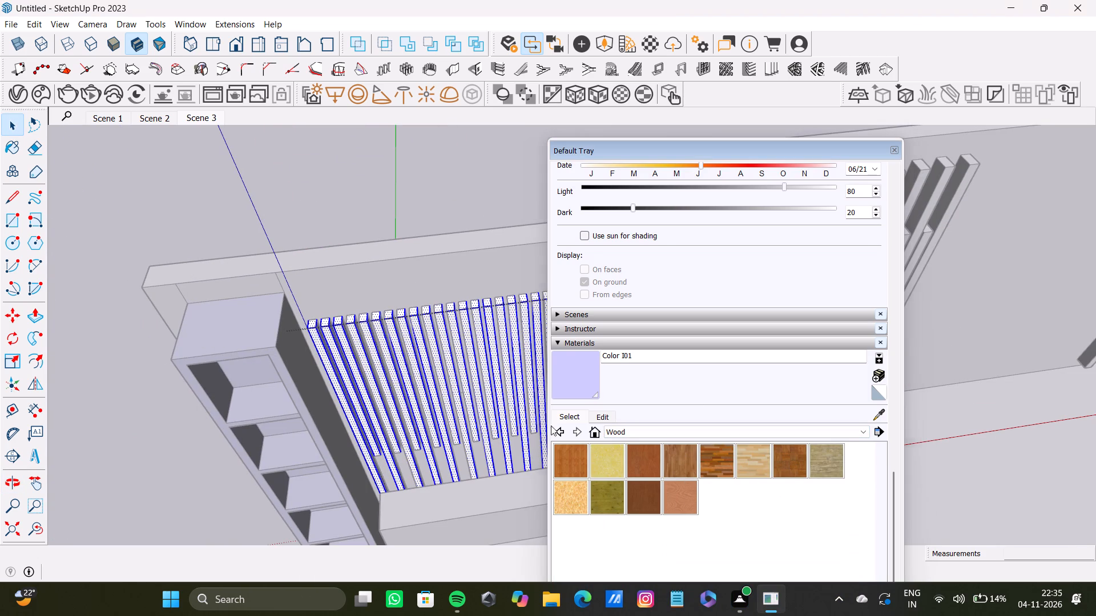
pyautogui.keyDown('shift'); pyautogui.scroll(19, 383, 358); pyautogui.keyUp('shift')
pyautogui.keyDown('shift'); pyautogui.click(213, 271); pyautogui.keyUp('shift')
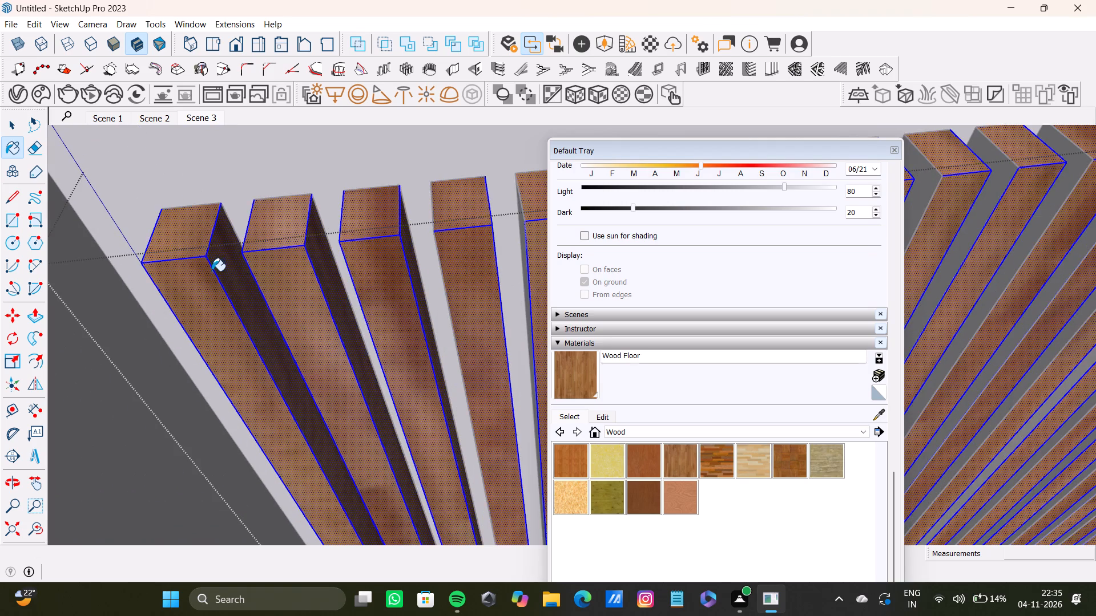
pyautogui.keyDown('shift'); pyautogui.scroll(-20, 283, 286); pyautogui.keyUp('shift')
pyautogui.keyDown('shift'); pyautogui.scroll(-6, 283, 286); pyautogui.keyUp('shift')
pyautogui.moveTo(319, 372); pyautogui.dragTo(319, 388, button='middle')
pyautogui.press('space')
pyautogui.click(317, 198)
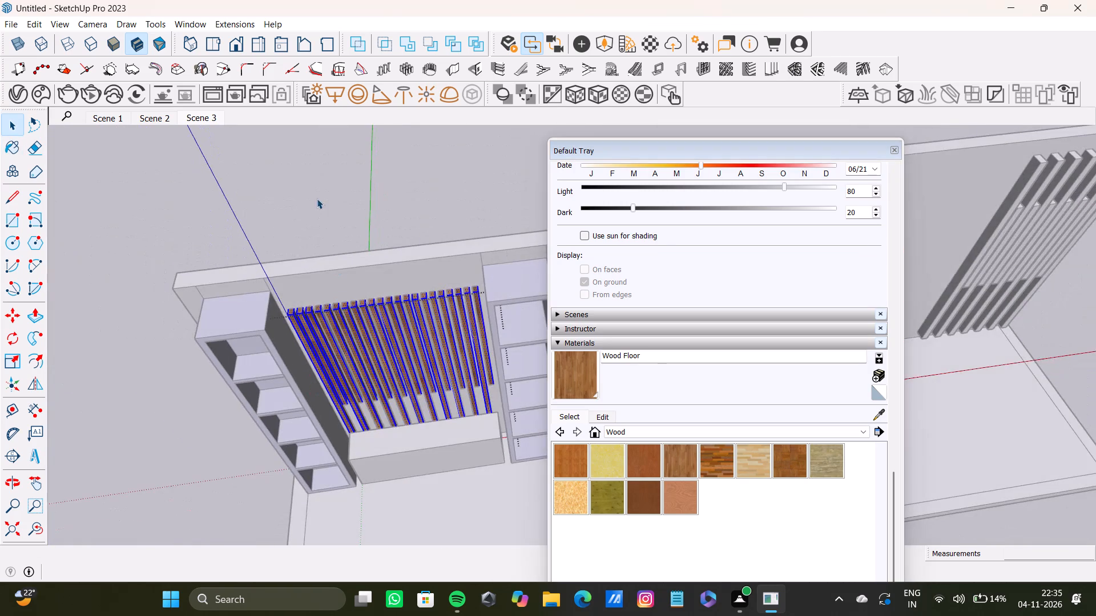
# Select the three back wall faces behind the slats and above the two shelf columns.
pyautogui.scroll(4, 394, 291)
pyautogui.click(401, 263)
pyautogui.scroll(-4, 449, 289)
pyautogui.keyDown('shift'); pyautogui.moveTo(436, 302); pyautogui.dragTo(420, 344, button='middle'); pyautogui.keyUp('shift')
pyautogui.keyDown('shift'); pyautogui.scroll(2, 489, 313); pyautogui.keyUp('shift')
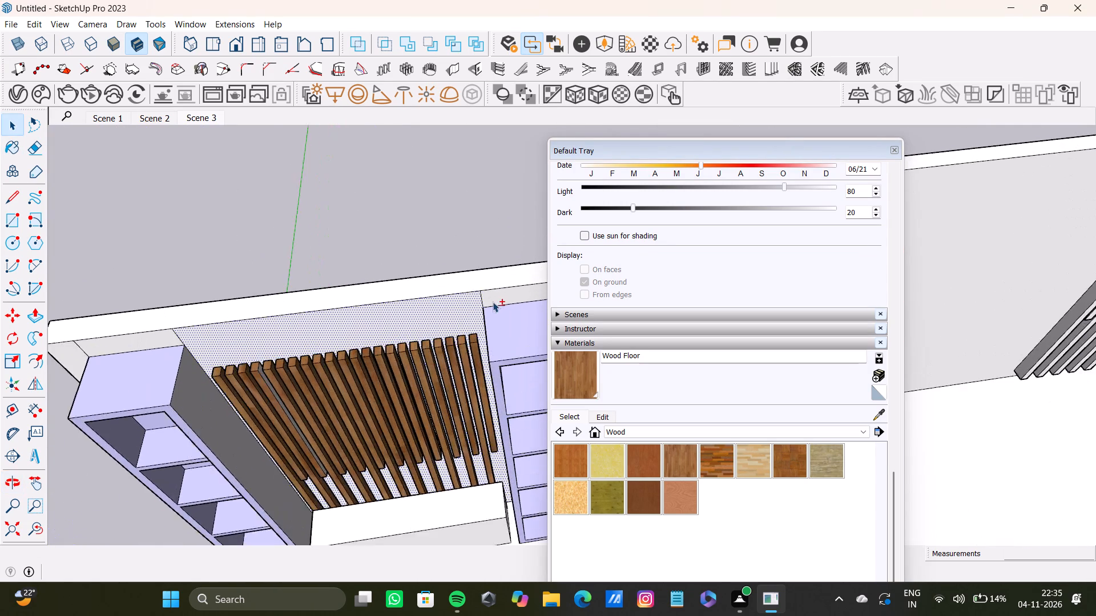
pyautogui.keyDown('shift'); pyautogui.scroll(4, 493, 302); pyautogui.keyUp('shift')
pyautogui.keyDown('shift'); pyautogui.click(497, 296); pyautogui.keyUp('shift')
pyautogui.keyDown('shift'); pyautogui.click(50, 359); pyautogui.keyUp('shift')
pyautogui.keyDown('shift'); pyautogui.scroll(-3, 112, 346); pyautogui.keyUp('shift')
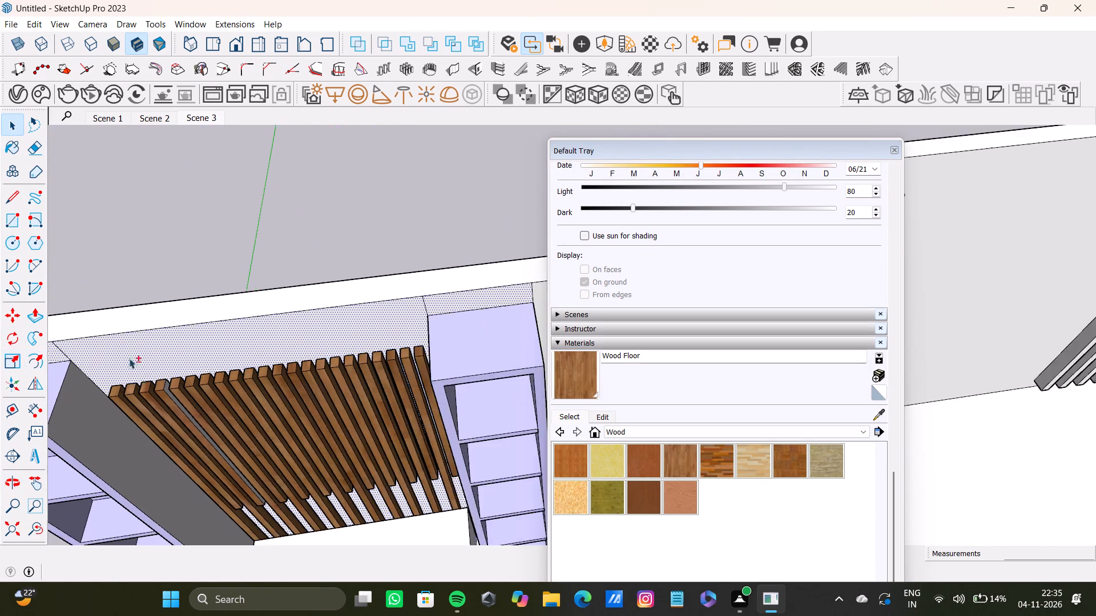
pyautogui.keyDown('shift'); pyautogui.moveTo(315, 363); pyautogui.dragTo(441, 188, button='middle'); pyautogui.keyUp('shift')
pyautogui.keyDown('shift'); pyautogui.scroll(4, 542, 430); pyautogui.keyUp('shift')
pyautogui.keyDown('shift'); pyautogui.scroll(-8, 443, 381); pyautogui.keyUp('shift')
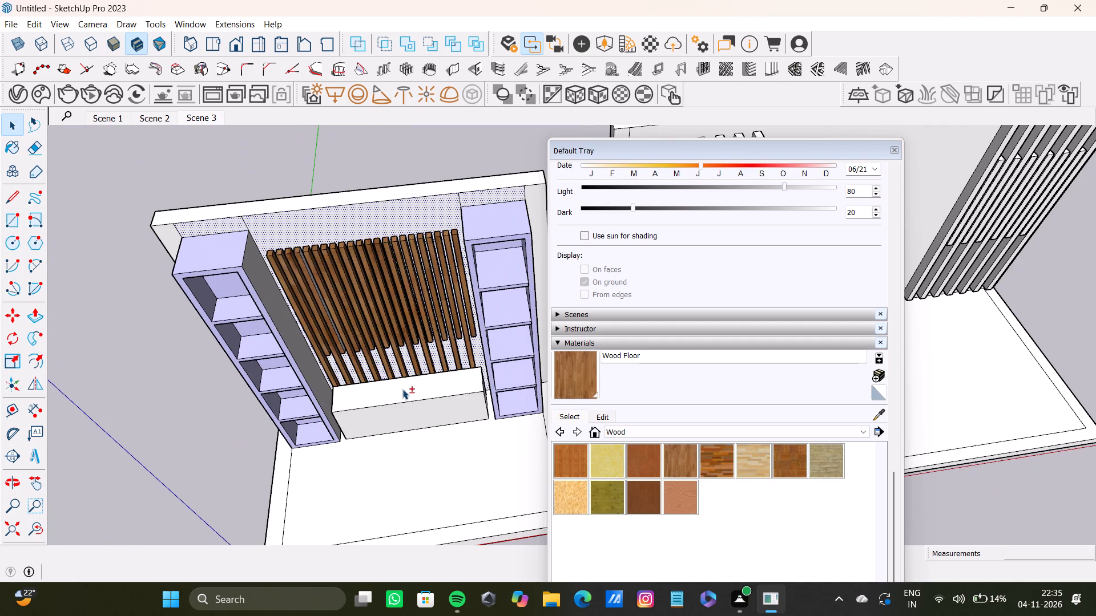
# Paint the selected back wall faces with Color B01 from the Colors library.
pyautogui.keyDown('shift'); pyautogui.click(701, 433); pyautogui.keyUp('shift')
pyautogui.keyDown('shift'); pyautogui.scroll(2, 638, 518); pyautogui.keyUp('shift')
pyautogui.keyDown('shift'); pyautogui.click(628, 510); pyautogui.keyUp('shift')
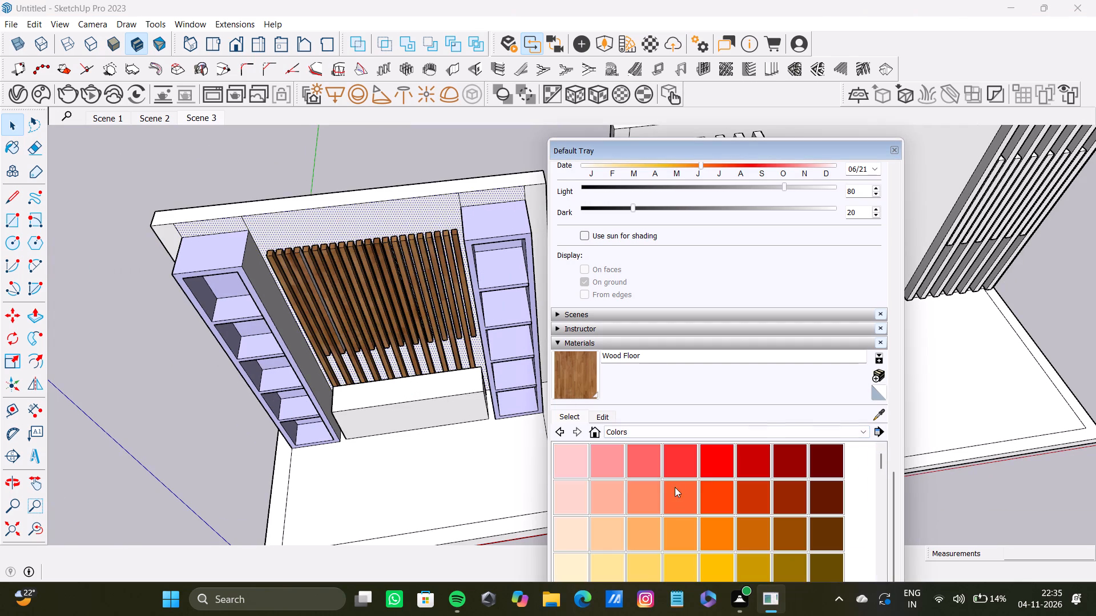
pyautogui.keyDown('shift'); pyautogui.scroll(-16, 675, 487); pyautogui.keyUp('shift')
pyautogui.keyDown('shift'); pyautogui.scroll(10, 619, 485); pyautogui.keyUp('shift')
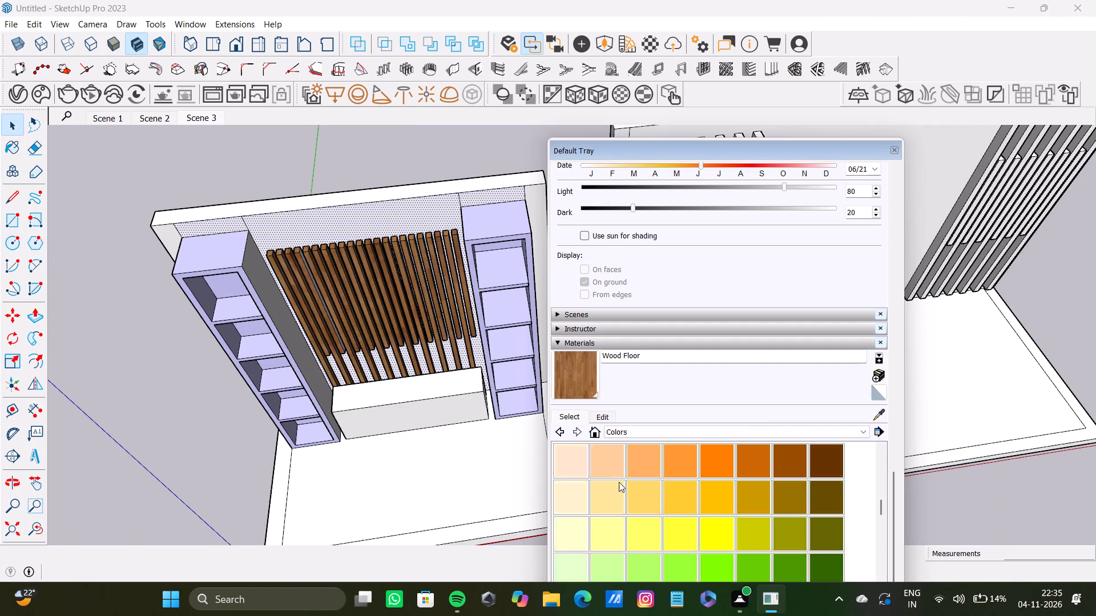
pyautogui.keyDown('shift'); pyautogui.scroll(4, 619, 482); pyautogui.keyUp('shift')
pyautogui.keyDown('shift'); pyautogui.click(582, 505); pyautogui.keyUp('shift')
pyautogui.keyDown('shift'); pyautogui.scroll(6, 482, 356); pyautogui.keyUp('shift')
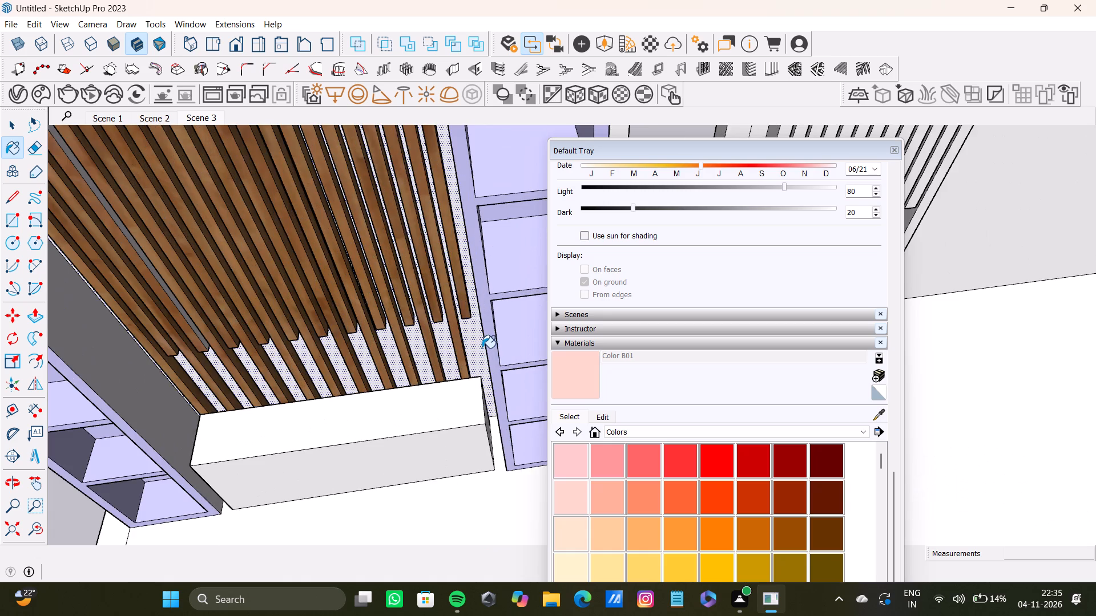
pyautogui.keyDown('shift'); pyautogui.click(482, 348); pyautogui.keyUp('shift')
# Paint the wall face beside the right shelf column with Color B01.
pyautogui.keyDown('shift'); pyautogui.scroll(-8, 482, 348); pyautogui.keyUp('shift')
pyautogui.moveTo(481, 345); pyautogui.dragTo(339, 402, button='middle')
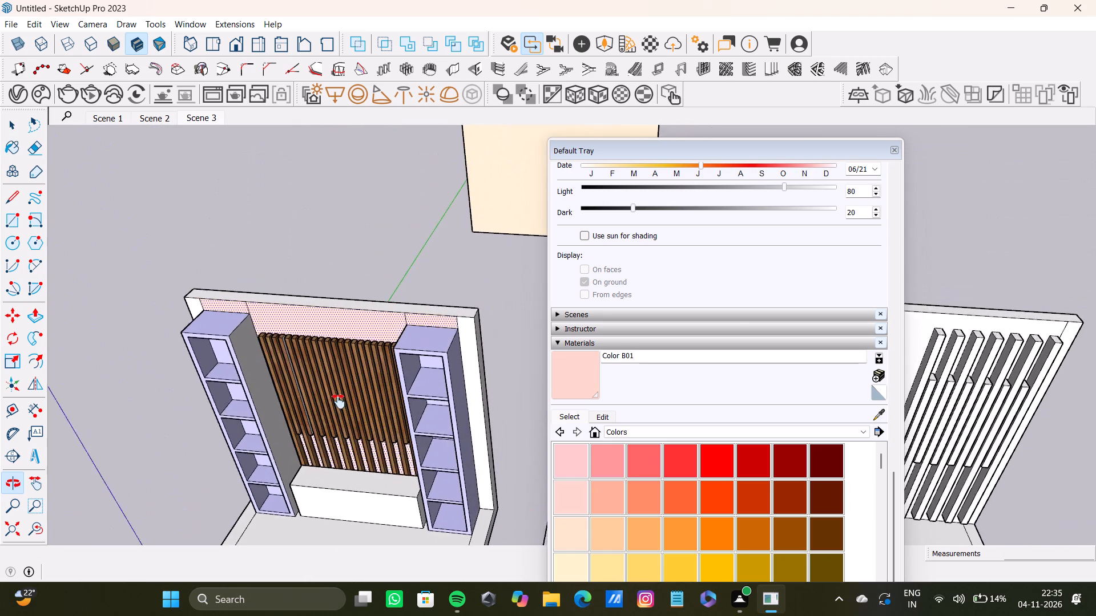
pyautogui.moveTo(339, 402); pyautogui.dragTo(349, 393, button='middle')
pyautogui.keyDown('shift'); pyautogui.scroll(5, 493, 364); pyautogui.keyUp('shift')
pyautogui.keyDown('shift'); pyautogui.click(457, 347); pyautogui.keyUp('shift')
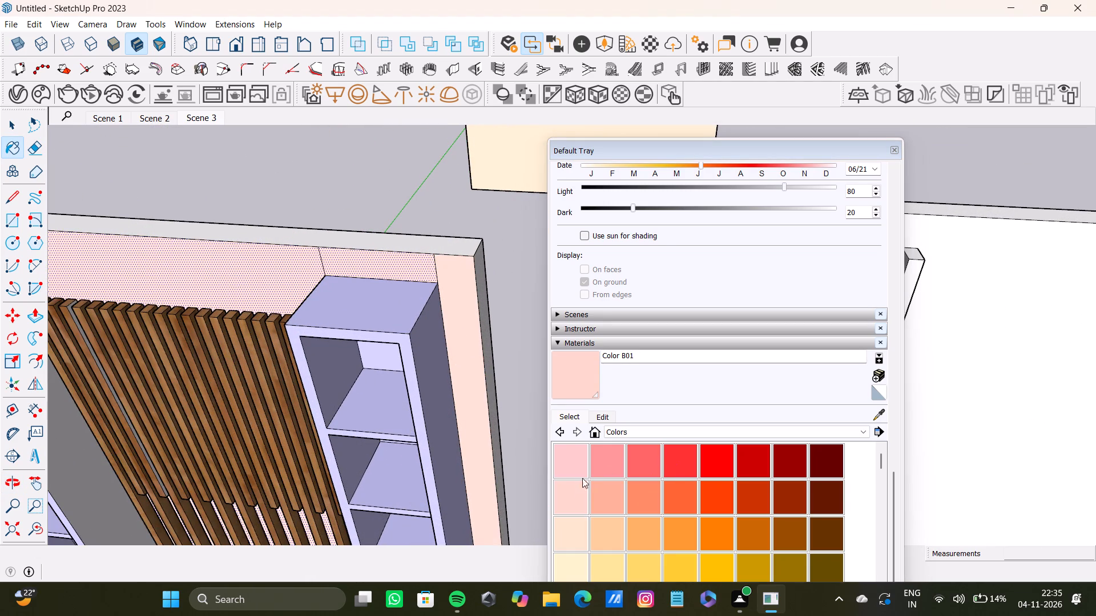
# Paint the back wall faces, the wall faces beside both shelf columns and the wall's top edge with Color C02.
pyautogui.keyDown('shift'); pyautogui.scroll(-2, 582, 497); pyautogui.keyUp('shift')
pyautogui.keyDown('shift'); pyautogui.click(602, 496); pyautogui.keyUp('shift')
pyautogui.keyDown('shift'); pyautogui.click(462, 330); pyautogui.keyUp('shift')
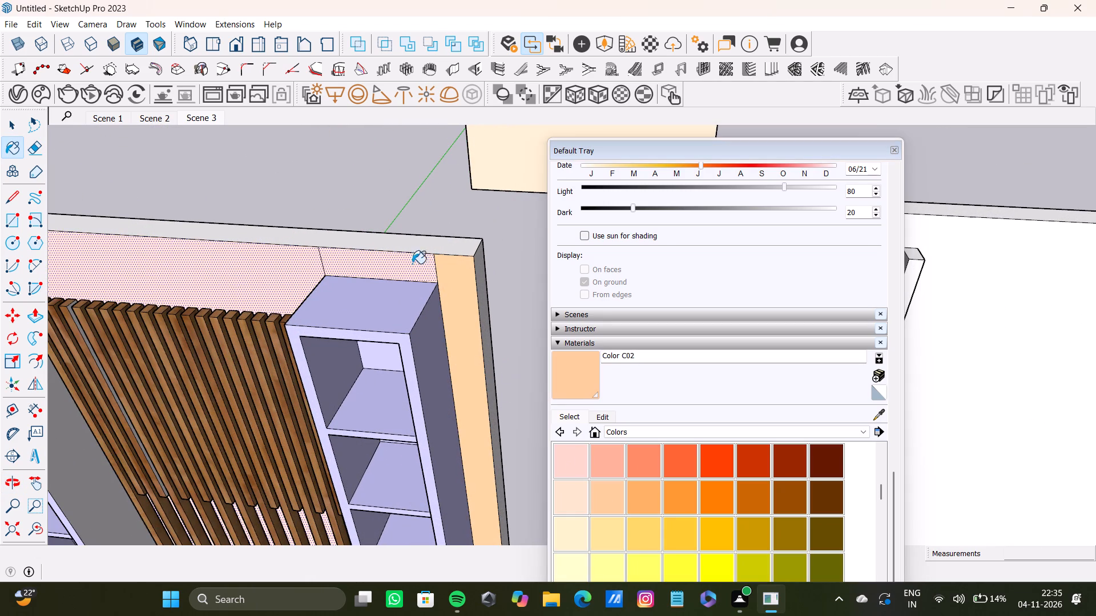
pyautogui.keyDown('shift'); pyautogui.click(398, 253); pyautogui.keyUp('shift')
pyautogui.keyDown('shift'); pyautogui.scroll(-4, 254, 295); pyautogui.keyUp('shift')
pyautogui.moveTo(256, 310); pyautogui.dragTo(594, 371, button='middle')
pyautogui.scroll(2, 317, 285)
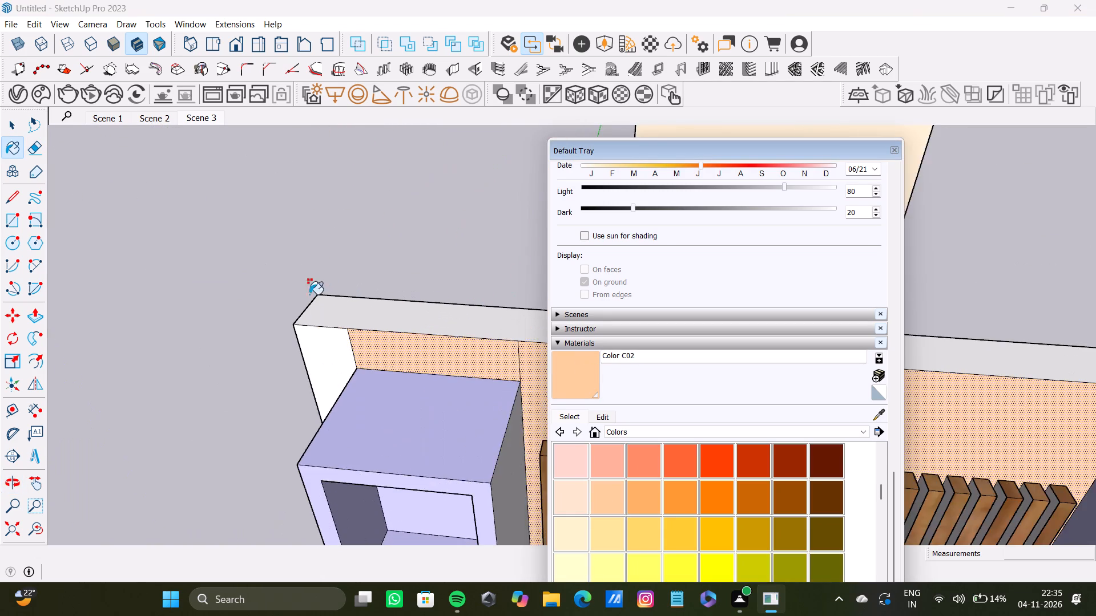
pyautogui.scroll(5, 309, 294)
pyautogui.keyDown('shift'); pyautogui.click(332, 352); pyautogui.keyUp('shift')
# Browse the Colors library down to the blue, violet and pink swatches.
pyautogui.keyDown('shift'); pyautogui.scroll(-6, 818, 506); pyautogui.keyUp('shift')
pyautogui.keyDown('shift'); pyautogui.scroll(-1, 733, 485); pyautogui.keyUp('shift')
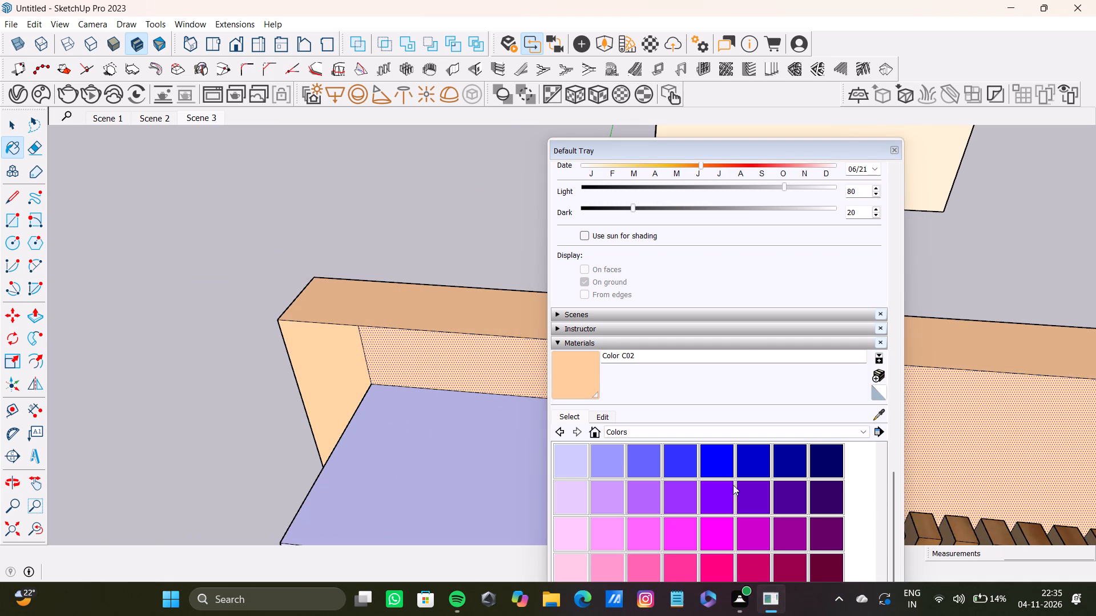
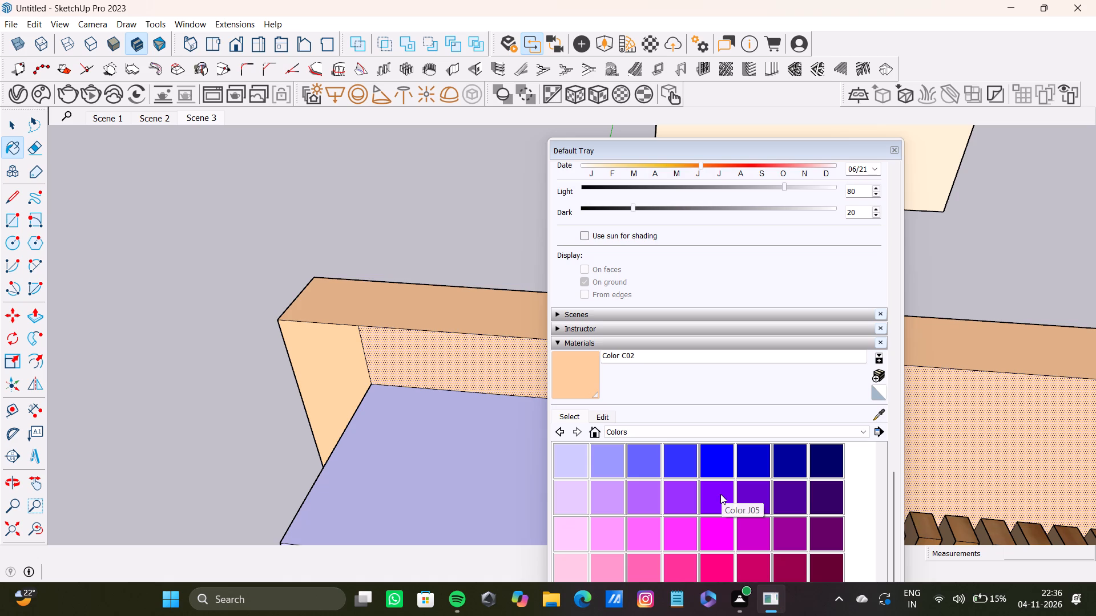
# Browse the Colors library back to the red, orange and yellow swatches.
pyautogui.scroll(-7, 772, 479)
pyautogui.scroll(15, 754, 488)
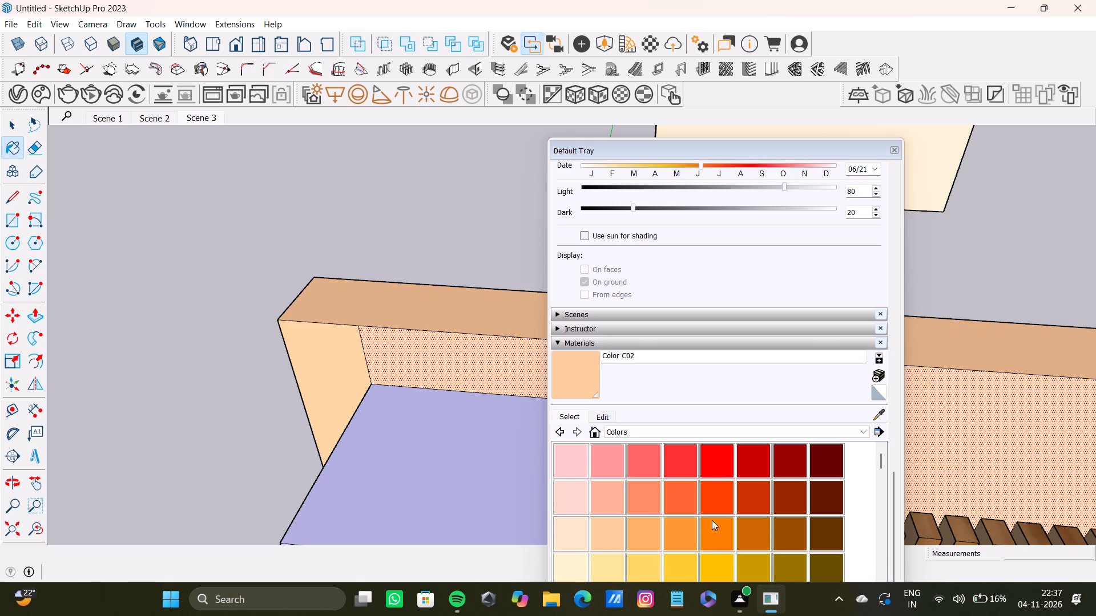
pyautogui.scroll(-3, 768, 532)
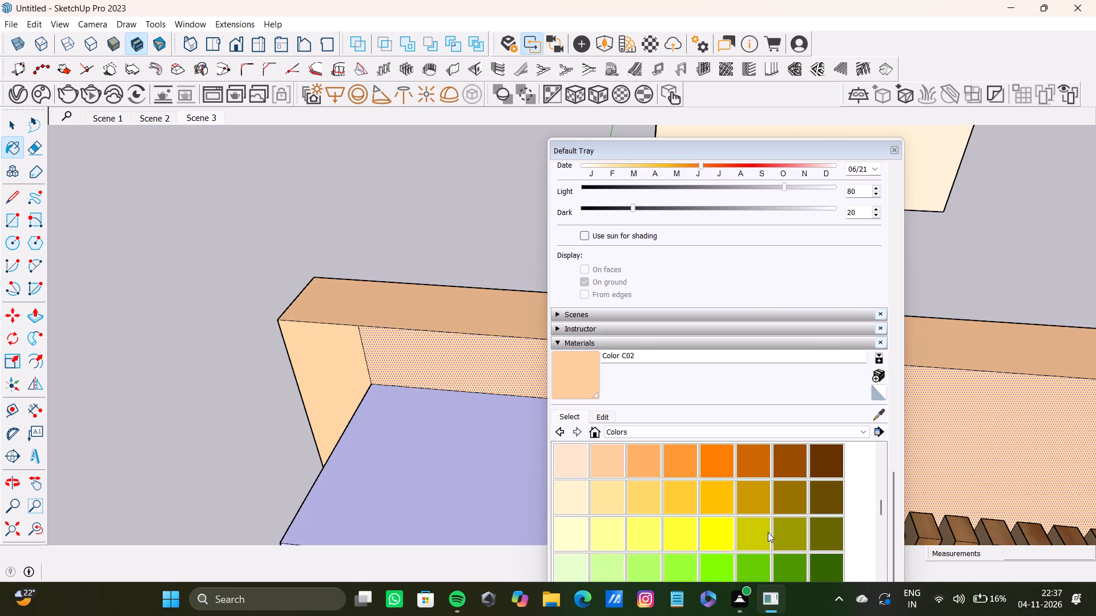
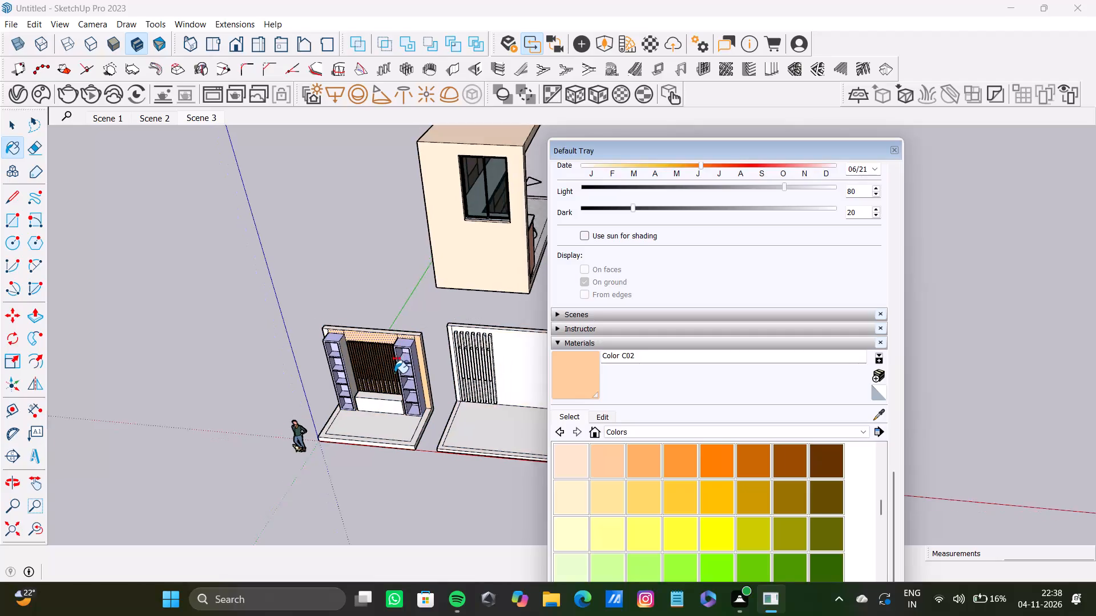
# Undo the last two colour changes on the wall around the slatted unit.
pyautogui.scroll(-1, 394, 373)
pyautogui.scroll(2, 390, 375)
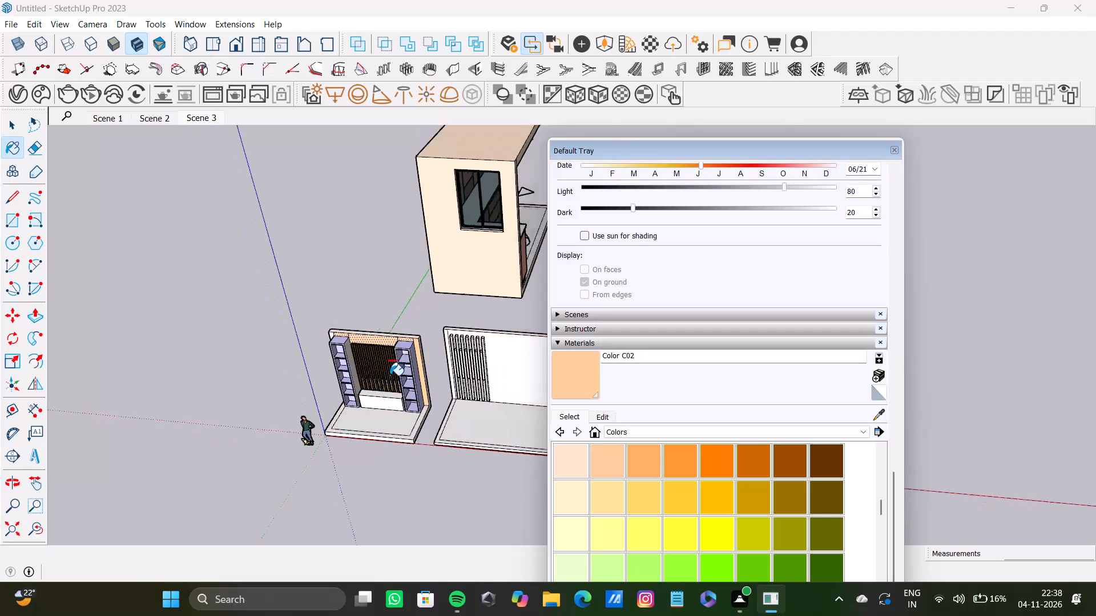
pyautogui.scroll(7, 390, 375)
pyautogui.hotkey('ctrl', 'z')
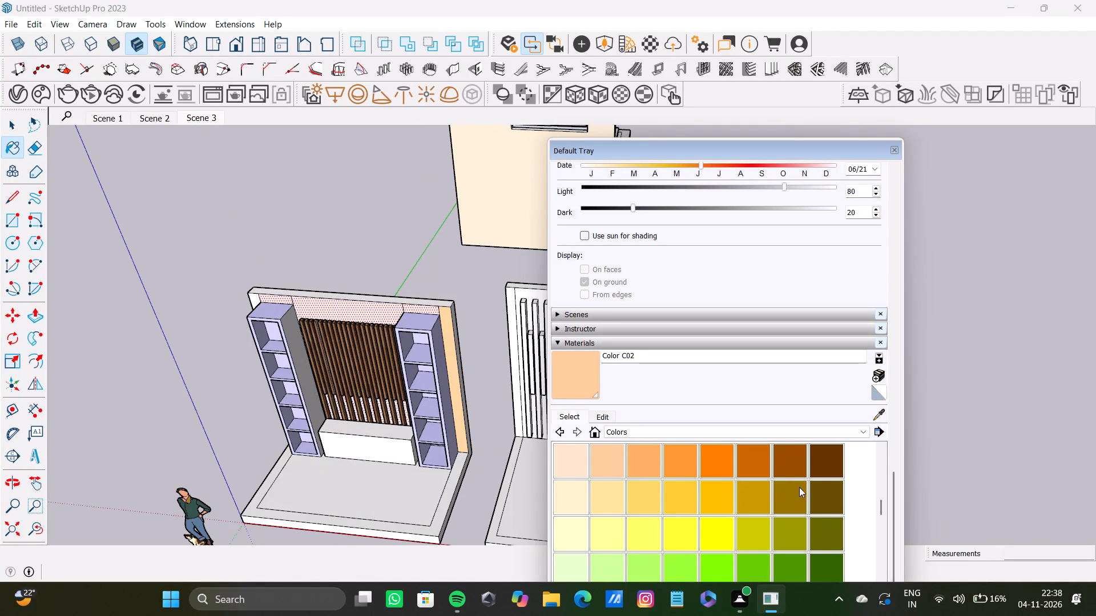
pyautogui.hotkey('ctrl', 'z')
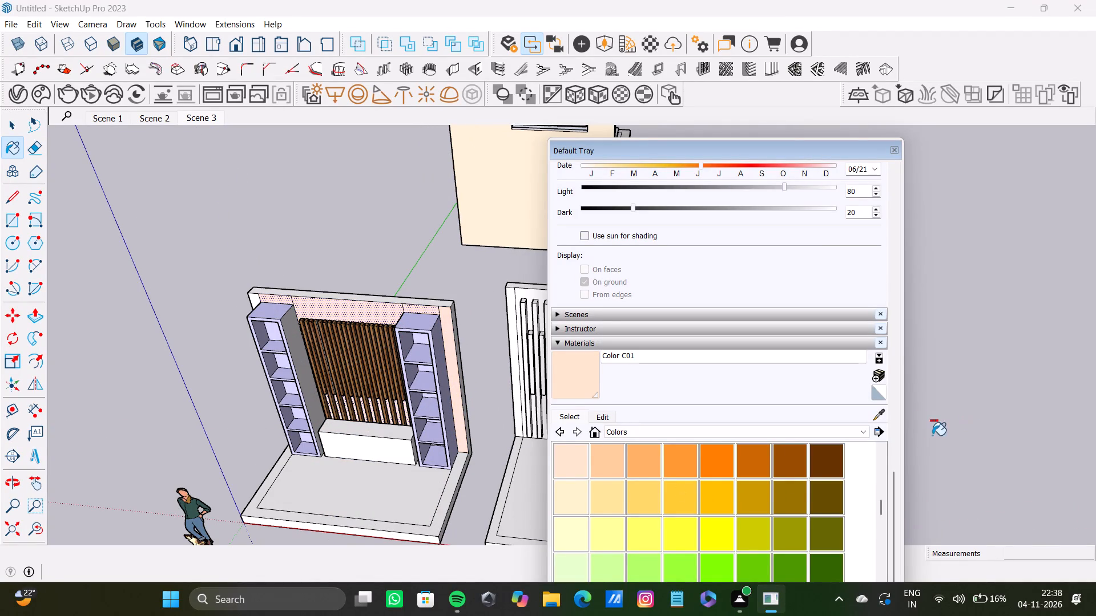
# Sample the Wood Floor material from a slat and paint the unpainted grey side face of the neighbouring slat with it.
pyautogui.click(879, 413)
pyautogui.scroll(6, 378, 311)
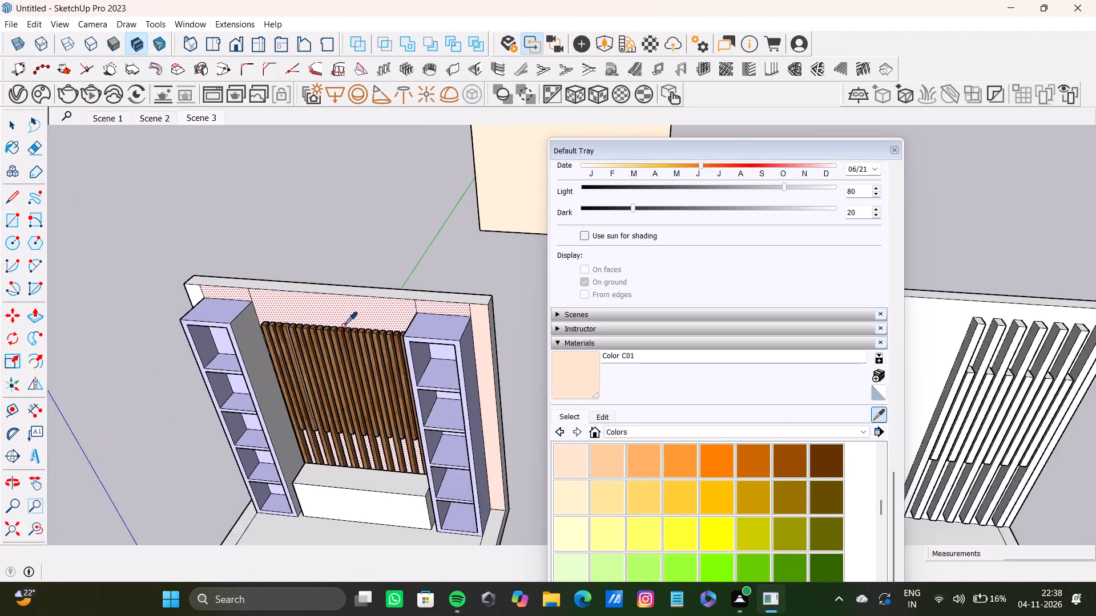
pyautogui.scroll(3, 343, 325)
pyautogui.scroll(-4, 343, 325)
pyautogui.moveTo(312, 383); pyautogui.dragTo(330, 250, button='middle')
pyautogui.scroll(7, 295, 297)
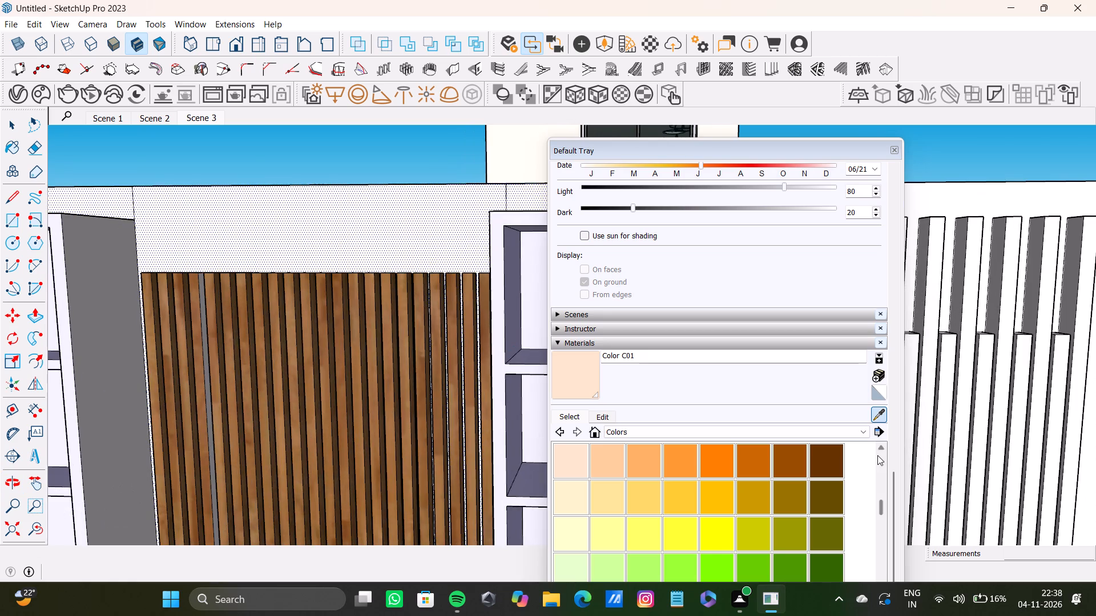
pyautogui.click(875, 414)
pyautogui.scroll(10, 247, 280)
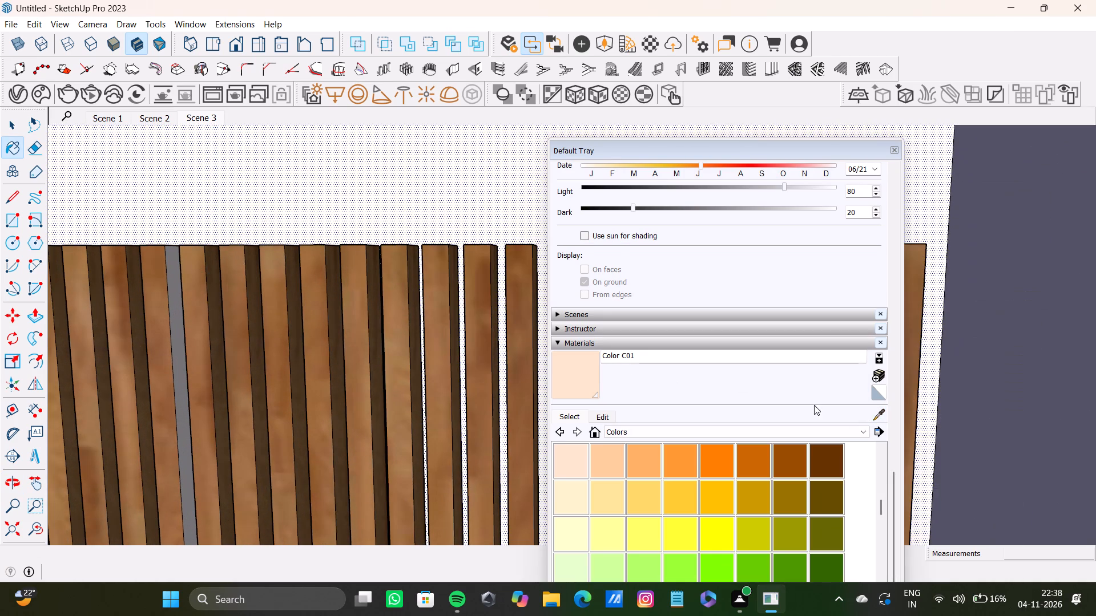
pyautogui.click(875, 417)
pyautogui.scroll(4, 222, 320)
pyautogui.click(185, 291)
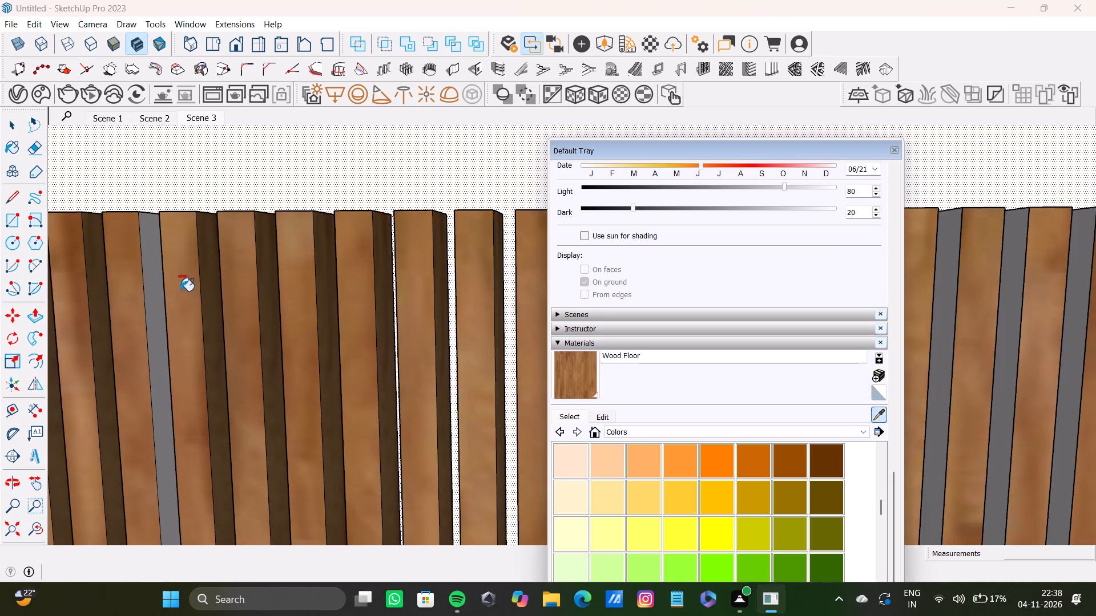
pyautogui.click(150, 297)
# Select the remaining unpainted side faces of all the slats together and paint them with the Wood Floor material.
pyautogui.scroll(-14, 152, 301)
pyautogui.moveTo(223, 320); pyautogui.dragTo(369, 447, button='middle')
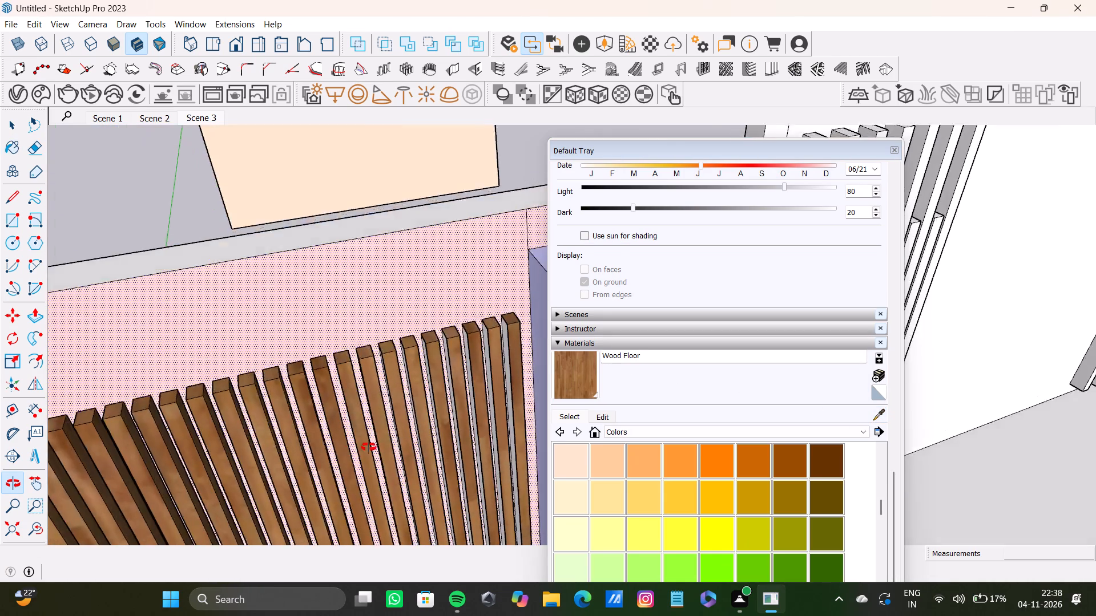
pyautogui.moveTo(369, 447); pyautogui.dragTo(436, 433, button='middle')
pyautogui.scroll(-4, 471, 384)
pyautogui.moveTo(458, 387); pyautogui.dragTo(412, 371, button='middle')
pyautogui.scroll(10, 432, 360)
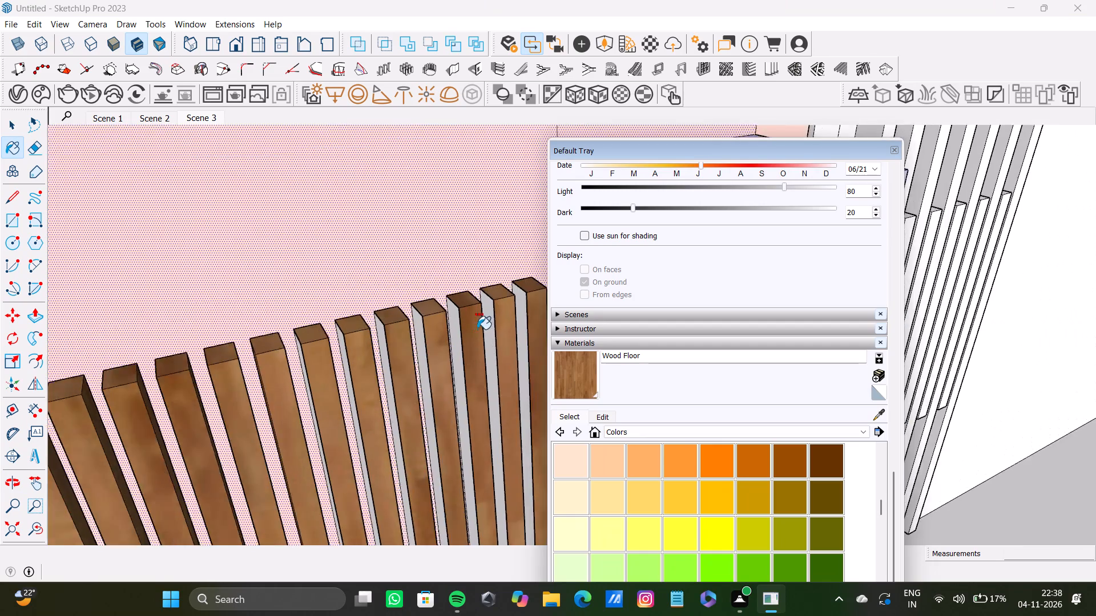
pyautogui.scroll(5, 477, 329)
pyautogui.scroll(-13, 487, 346)
pyautogui.keyDown('shift'); pyautogui.moveTo(487, 347); pyautogui.dragTo(424, 364, button='middle'); pyautogui.keyUp('shift')
pyautogui.keyDown('shift'); pyautogui.scroll(10, 432, 354); pyautogui.keyUp('shift')
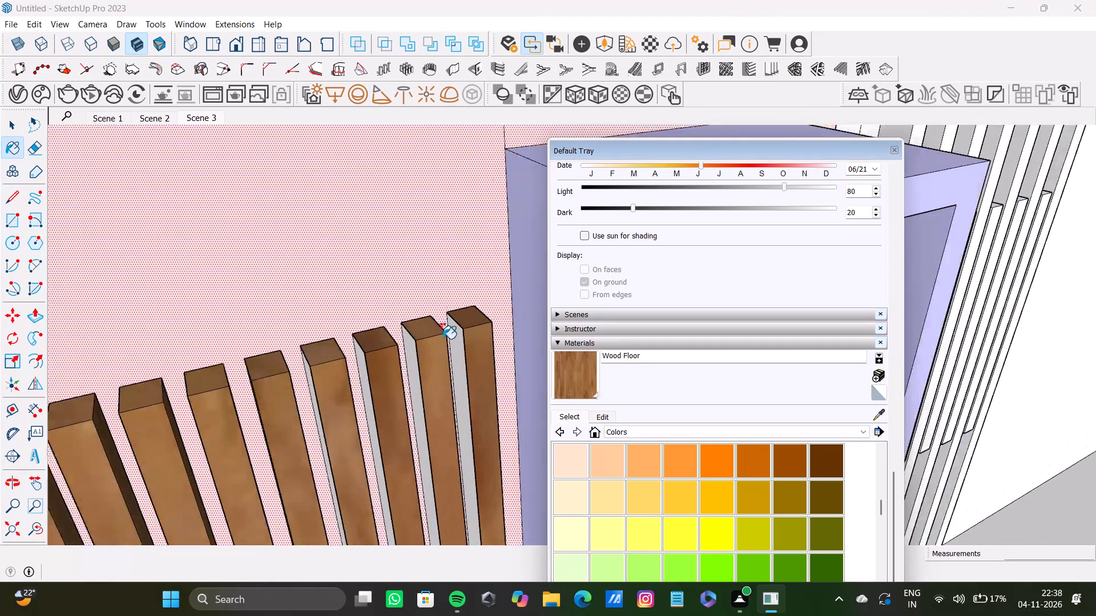
pyautogui.keyDown('shift'); pyautogui.scroll(2, 442, 339); pyautogui.keyUp('shift')
pyautogui.press('space')
pyautogui.click(458, 335)
pyautogui.keyDown('shift'); pyautogui.click(397, 346); pyautogui.keyUp('shift')
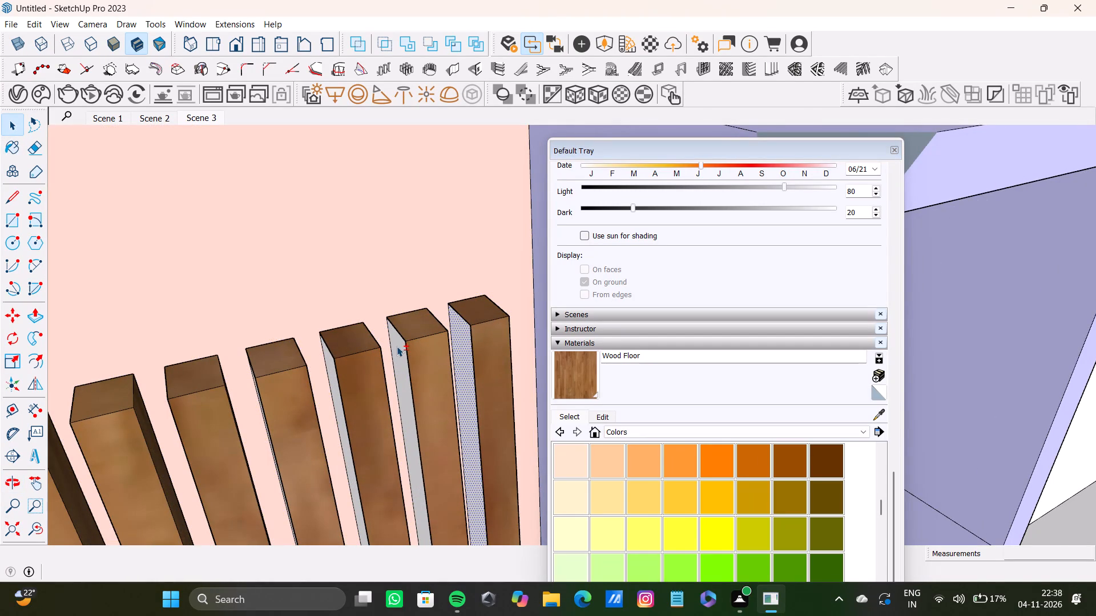
pyautogui.keyDown('shift'); pyautogui.moveTo(376, 366); pyautogui.dragTo(444, 368, button='middle'); pyautogui.keyUp('shift')
pyautogui.keyDown('shift'); pyautogui.scroll(3, 410, 369); pyautogui.keyUp('shift')
pyautogui.keyDown('shift'); pyautogui.click(394, 370); pyautogui.keyUp('shift')
pyautogui.moveTo(402, 397); pyautogui.dragTo(472, 397, button='middle')
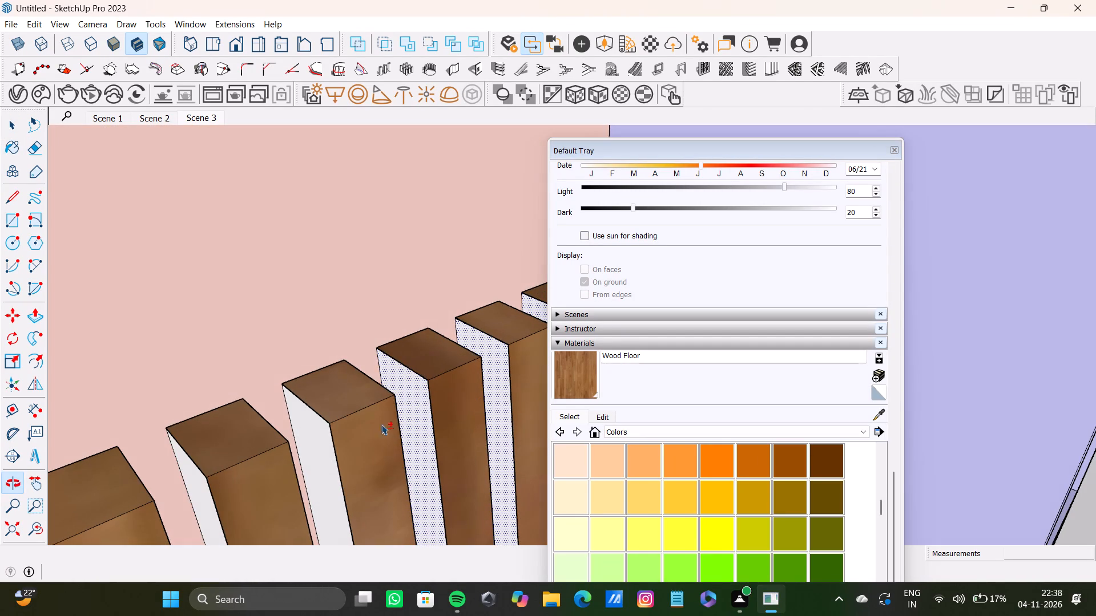
pyautogui.keyDown('shift'); pyautogui.click(317, 447); pyautogui.keyUp('shift')
pyautogui.keyDown('shift'); pyautogui.scroll(-4, 318, 447); pyautogui.keyUp('shift')
pyautogui.keyDown('shift'); pyautogui.scroll(1, 318, 447); pyautogui.keyUp('shift')
pyautogui.keyDown('shift'); pyautogui.moveTo(320, 447); pyautogui.dragTo(476, 388, button='middle'); pyautogui.keyUp('shift')
pyautogui.keyDown('shift'); pyautogui.scroll(3, 384, 407); pyautogui.keyUp('shift')
pyautogui.keyDown('shift'); pyautogui.click(389, 412); pyautogui.keyUp('shift')
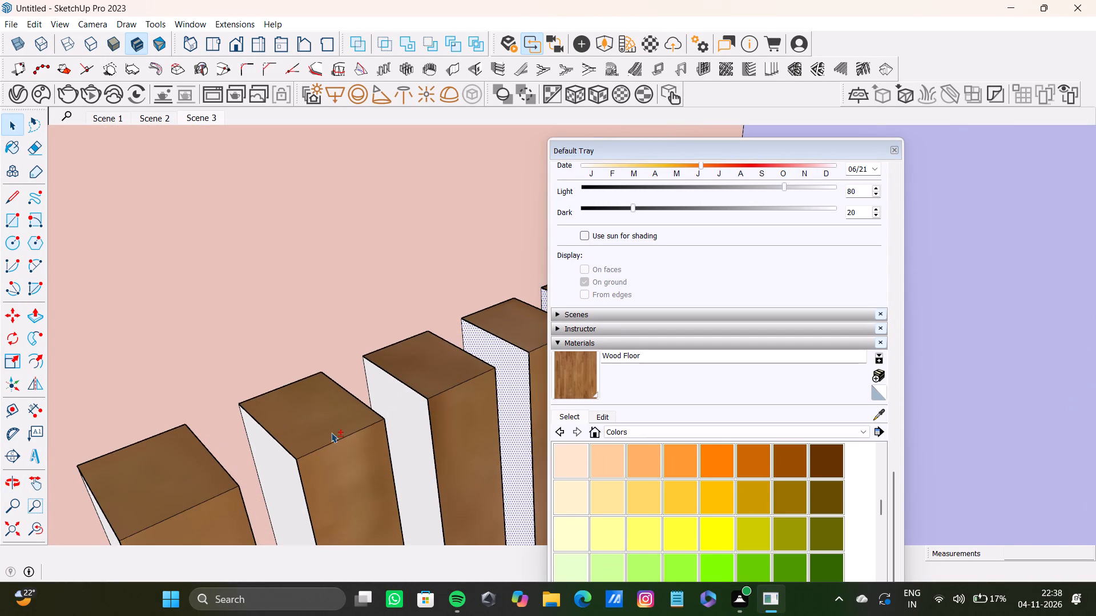
pyautogui.keyDown('shift'); pyautogui.click(285, 459); pyautogui.keyUp('shift')
pyautogui.keyDown('shift'); pyautogui.moveTo(281, 451); pyautogui.dragTo(470, 344, button='middle'); pyautogui.keyUp('shift')
pyautogui.keyDown('shift'); pyautogui.click(338, 424); pyautogui.keyUp('shift')
pyautogui.keyDown('shift'); pyautogui.scroll(-4, 337, 424); pyautogui.keyUp('shift')
pyautogui.keyDown('shift'); pyautogui.moveTo(337, 424); pyautogui.dragTo(623, 345, button='middle'); pyautogui.keyUp('shift')
pyautogui.keyDown('shift'); pyautogui.moveTo(414, 450); pyautogui.dragTo(407, 449); pyautogui.keyUp('shift')
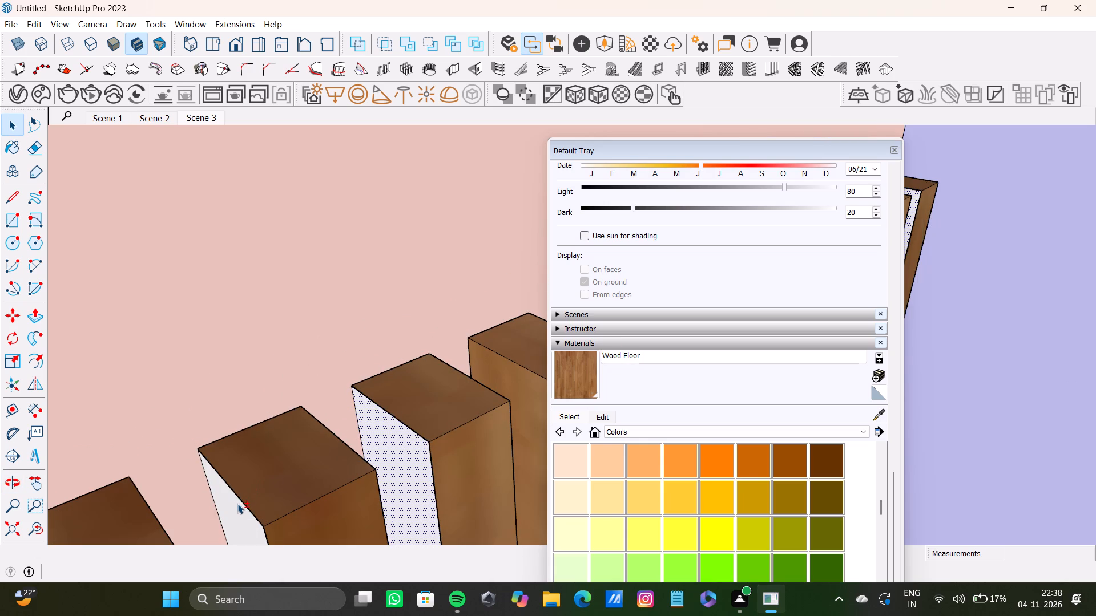
pyautogui.keyDown('shift'); pyautogui.click(237, 504); pyautogui.keyUp('shift')
pyautogui.keyDown('shift'); pyautogui.scroll(-9, 245, 482); pyautogui.keyUp('shift')
pyautogui.keyDown('shift'); pyautogui.moveTo(247, 461); pyautogui.dragTo(480, 286, button='middle'); pyautogui.keyUp('shift')
pyautogui.keyDown('shift'); pyautogui.scroll(1, 463, 303); pyautogui.keyUp('shift')
pyautogui.keyDown('shift'); pyautogui.scroll(3, 327, 357); pyautogui.keyUp('shift')
pyautogui.keyDown('shift'); pyautogui.click(455, 355); pyautogui.keyUp('shift')
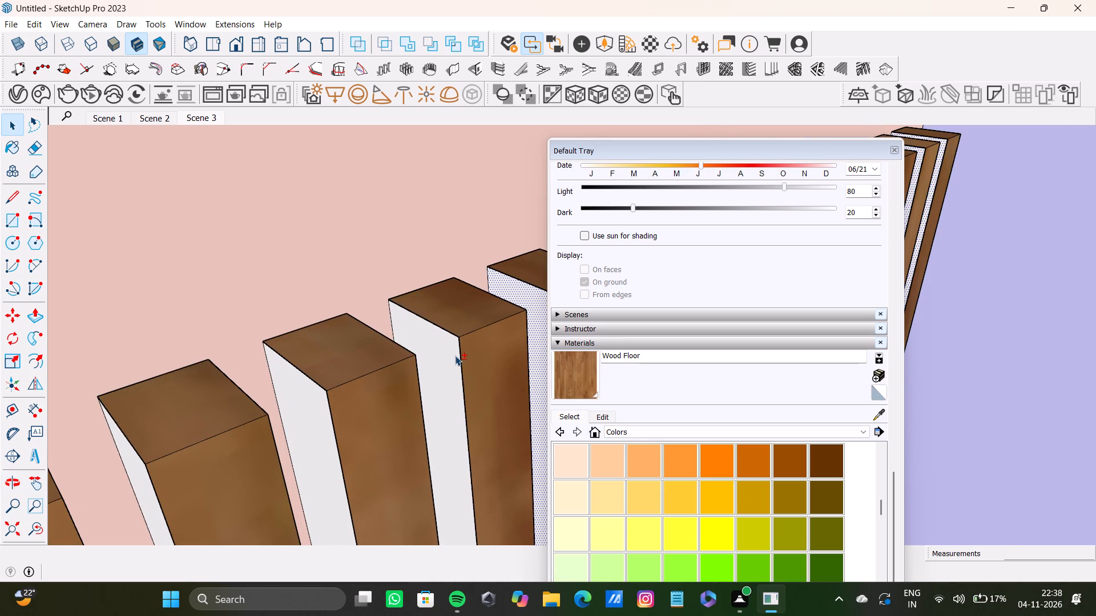
pyautogui.keyDown('shift'); pyautogui.click(303, 403); pyautogui.keyUp('shift')
pyautogui.keyDown('shift'); pyautogui.moveTo(311, 412); pyautogui.dragTo(427, 327, button='middle'); pyautogui.keyUp('shift')
pyautogui.keyDown('shift'); pyautogui.click(276, 391); pyautogui.keyUp('shift')
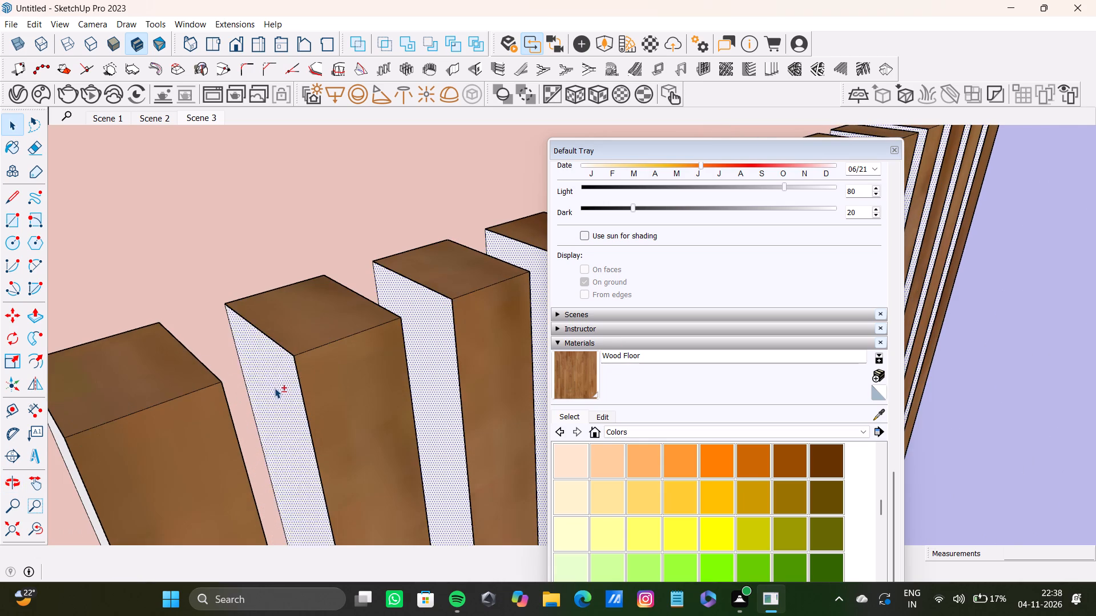
pyautogui.keyDown('shift'); pyautogui.scroll(-1, 275, 388); pyautogui.keyUp('shift')
pyautogui.keyDown('shift'); pyautogui.moveTo(275, 388); pyautogui.dragTo(384, 305, button='middle'); pyautogui.keyUp('shift')
pyautogui.keyDown('shift'); pyautogui.click(202, 370); pyautogui.keyUp('shift')
pyautogui.keyDown('shift'); pyautogui.moveTo(213, 370); pyautogui.dragTo(366, 252, button='middle'); pyautogui.keyUp('shift')
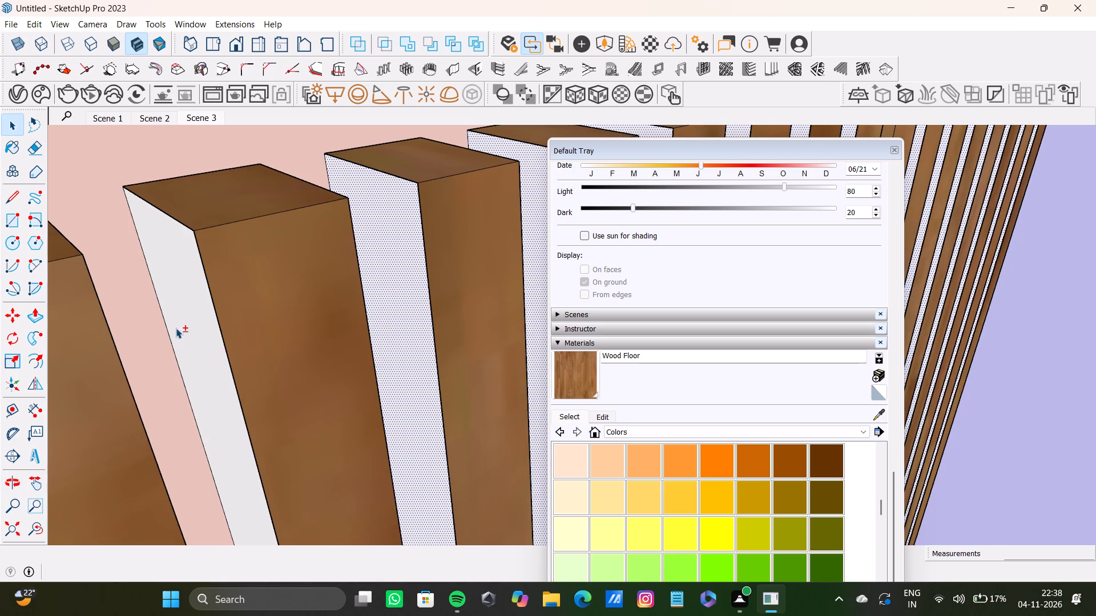
pyautogui.keyDown('shift'); pyautogui.click(176, 328); pyautogui.keyUp('shift')
pyautogui.keyDown('shift'); pyautogui.scroll(-9, 187, 333); pyautogui.keyUp('shift')
pyautogui.keyDown('shift'); pyautogui.moveTo(200, 345); pyautogui.dragTo(414, 321, button='middle'); pyautogui.keyUp('shift')
pyautogui.keyDown('shift'); pyautogui.scroll(4, 328, 321); pyautogui.keyUp('shift')
pyautogui.keyDown('shift'); pyautogui.click(300, 329); pyautogui.keyUp('shift')
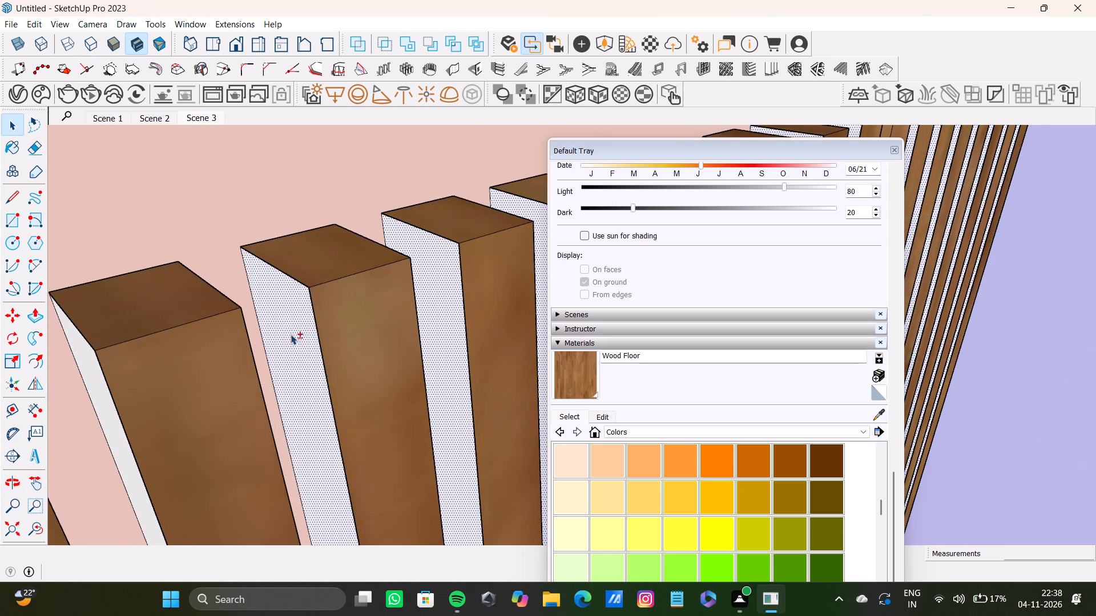
pyautogui.keyDown('shift'); pyautogui.moveTo(518, 327); pyautogui.dragTo(687, 306, button='middle'); pyautogui.keyUp('shift')
pyautogui.keyDown('shift'); pyautogui.click(354, 362); pyautogui.keyUp('shift')
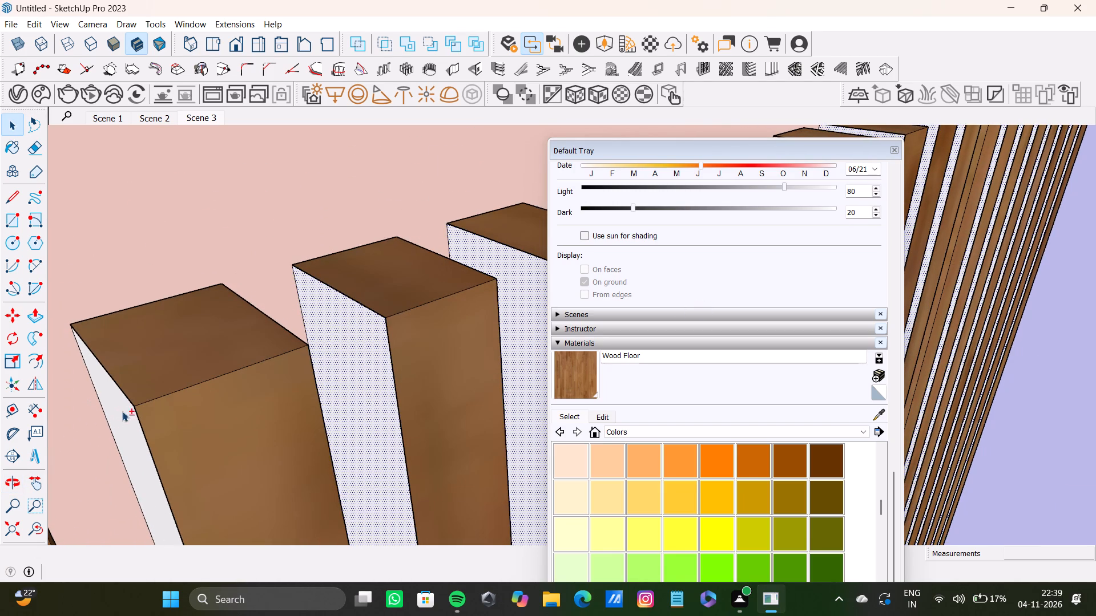
pyautogui.keyDown('shift'); pyautogui.click(123, 411); pyautogui.keyUp('shift')
pyautogui.keyDown('shift'); pyautogui.moveTo(140, 395); pyautogui.dragTo(382, 330, button='middle'); pyautogui.keyUp('shift')
pyautogui.keyDown('shift'); pyautogui.scroll(-6, 247, 375); pyautogui.keyUp('shift')
pyautogui.keyDown('shift'); pyautogui.moveTo(246, 376); pyautogui.dragTo(404, 347, button='middle'); pyautogui.keyUp('shift')
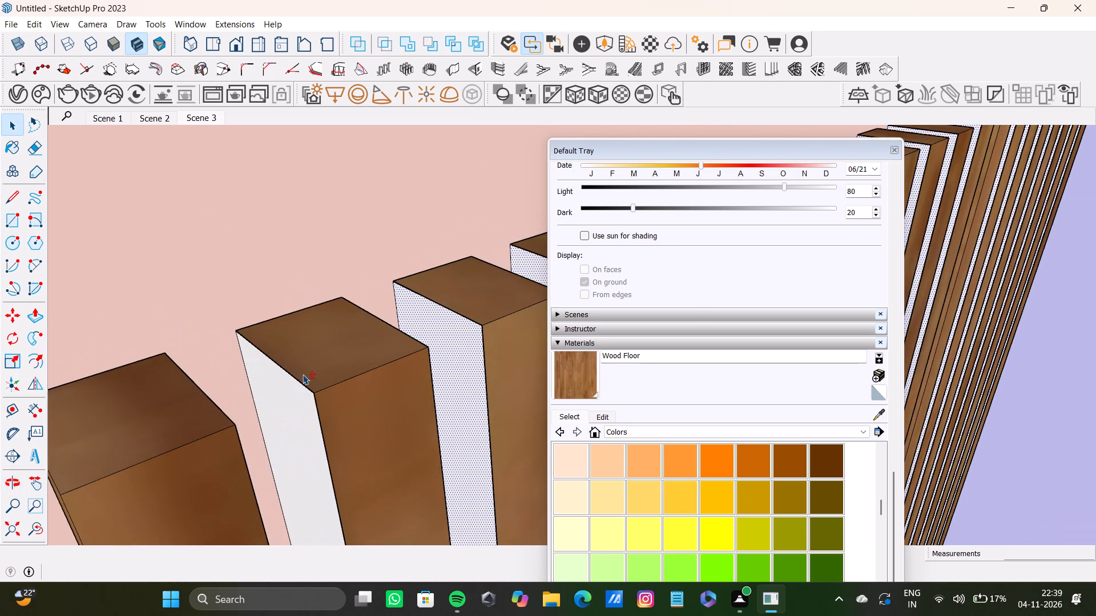
pyautogui.keyDown('shift'); pyautogui.click(297, 382); pyautogui.keyUp('shift')
pyautogui.keyDown('shift'); pyautogui.scroll(-5, 294, 384); pyautogui.keyUp('shift')
pyautogui.keyDown('shift'); pyautogui.moveTo(294, 390); pyautogui.dragTo(333, 337, button='middle'); pyautogui.keyUp('shift')
pyautogui.keyDown('shift'); pyautogui.click(323, 343); pyautogui.keyUp('shift')
pyautogui.keyDown('shift'); pyautogui.scroll(-2, 304, 388); pyautogui.keyUp('shift')
pyautogui.keyDown('shift'); pyautogui.moveTo(303, 390); pyautogui.dragTo(529, 300, button='middle'); pyautogui.keyUp('shift')
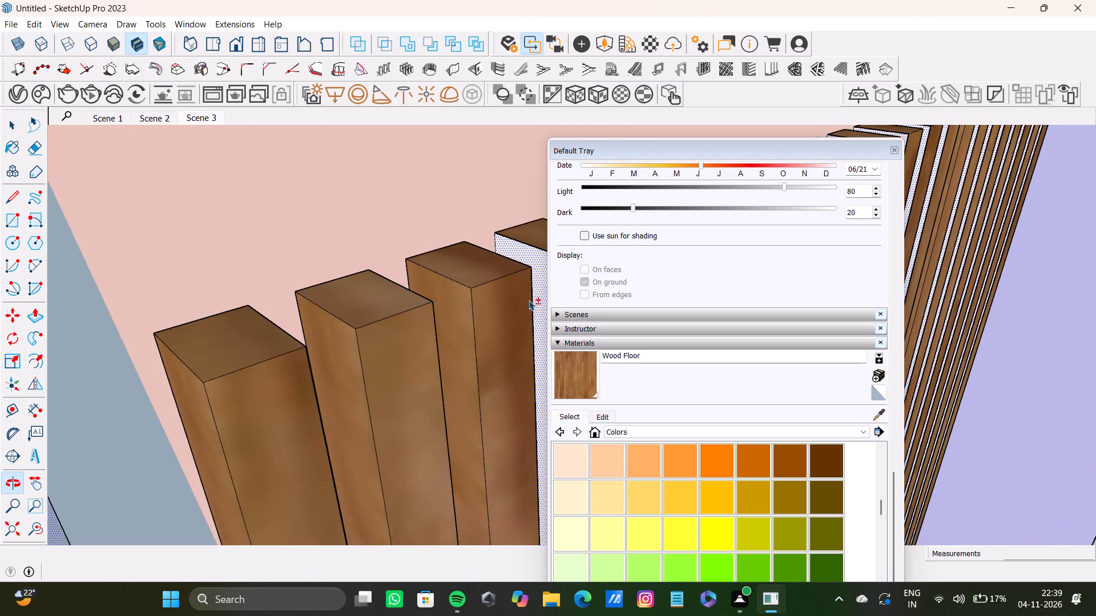
pyautogui.keyDown('shift'); pyautogui.moveTo(529, 300); pyautogui.dragTo(529, 301, button='middle'); pyautogui.keyUp('shift')
pyautogui.keyDown('shift'); pyautogui.scroll(3, 446, 301); pyautogui.keyUp('shift')
pyautogui.keyDown('shift'); pyautogui.scroll(-7, 446, 298); pyautogui.keyUp('shift')
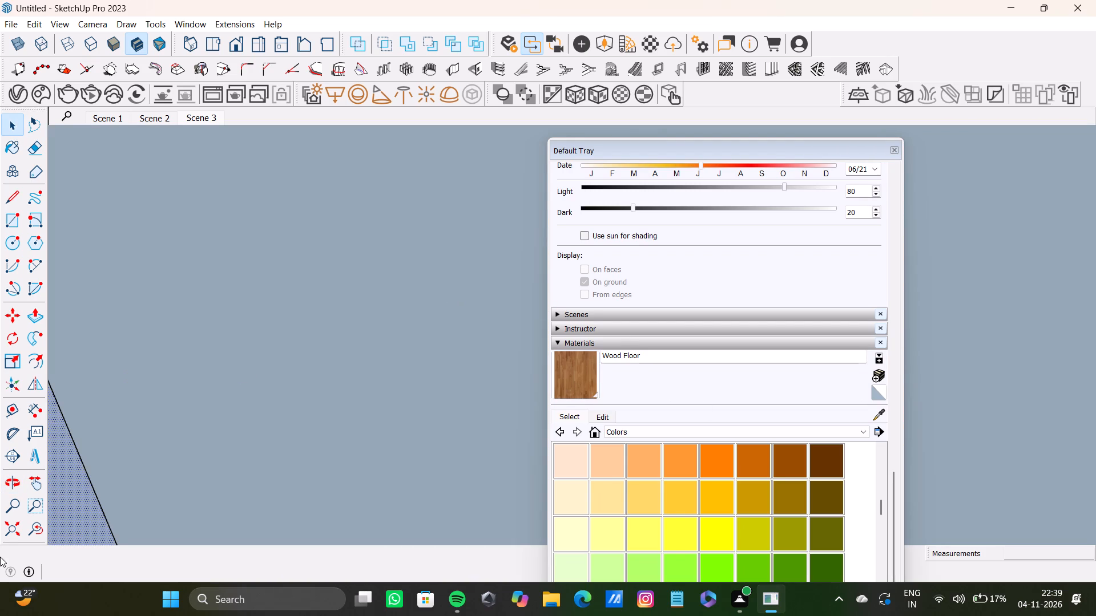
pyautogui.keyDown('shift'); pyautogui.click(13, 525); pyautogui.keyUp('shift')
pyautogui.keyDown('shift'); pyautogui.moveTo(467, 453); pyautogui.dragTo(285, 398, button='middle'); pyautogui.keyUp('shift')
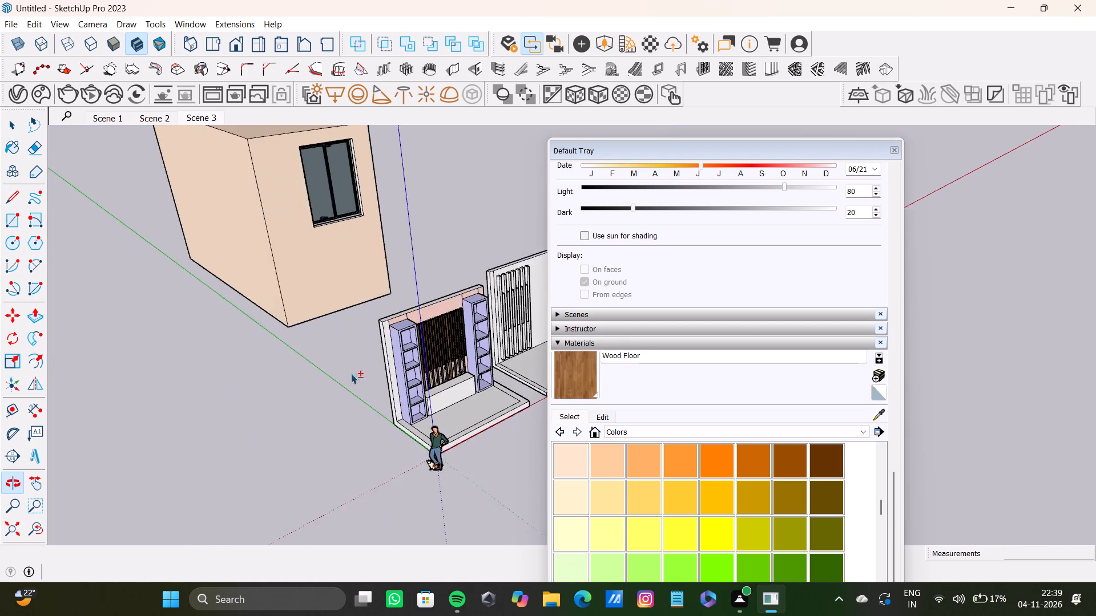
pyautogui.keyDown('shift'); pyautogui.scroll(20, 391, 360); pyautogui.keyUp('shift')
pyautogui.keyDown('shift'); pyautogui.scroll(4, 391, 360); pyautogui.keyUp('shift')
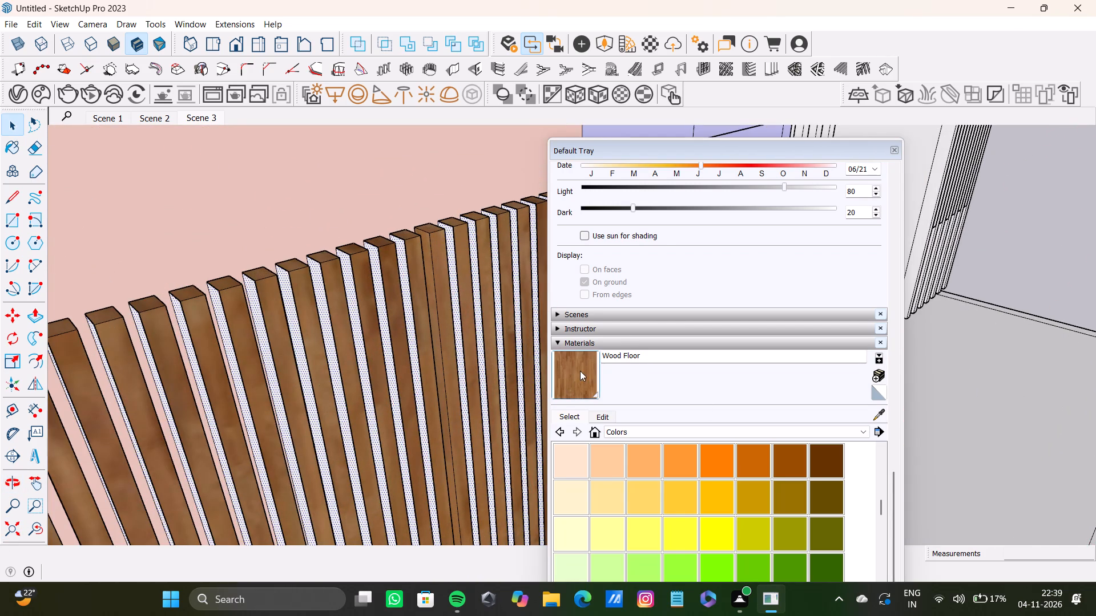
pyautogui.keyDown('shift'); pyautogui.click(580, 371); pyautogui.keyUp('shift')
pyautogui.keyDown('shift'); pyautogui.scroll(14, 431, 193); pyautogui.keyUp('shift')
pyautogui.keyDown('shift'); pyautogui.click(448, 249); pyautogui.keyUp('shift')
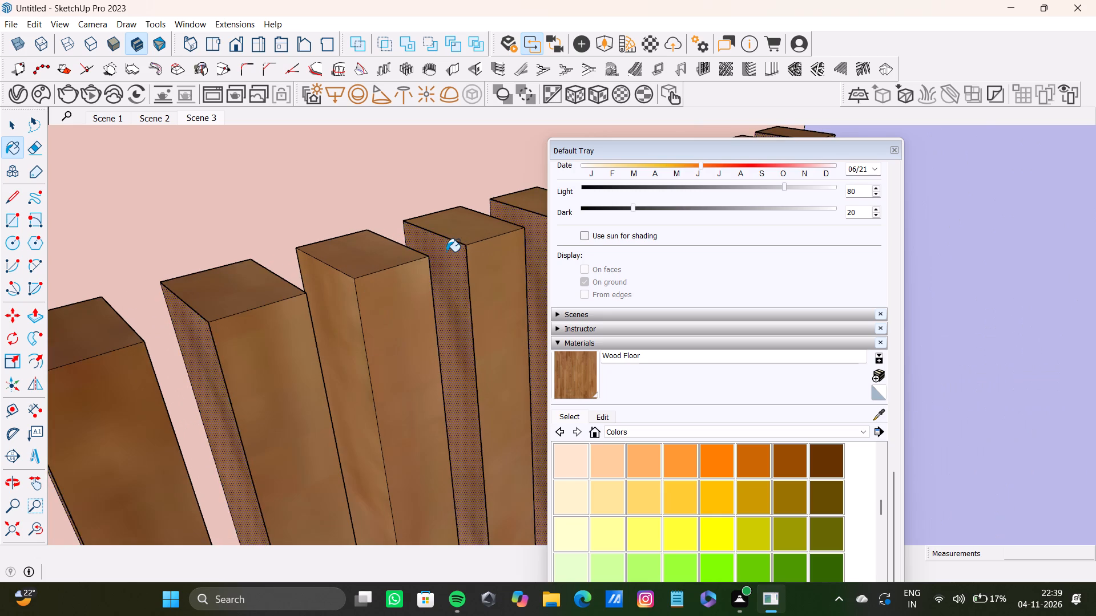
pyautogui.keyDown('shift'); pyautogui.scroll(-19, 446, 252); pyautogui.keyUp('shift')
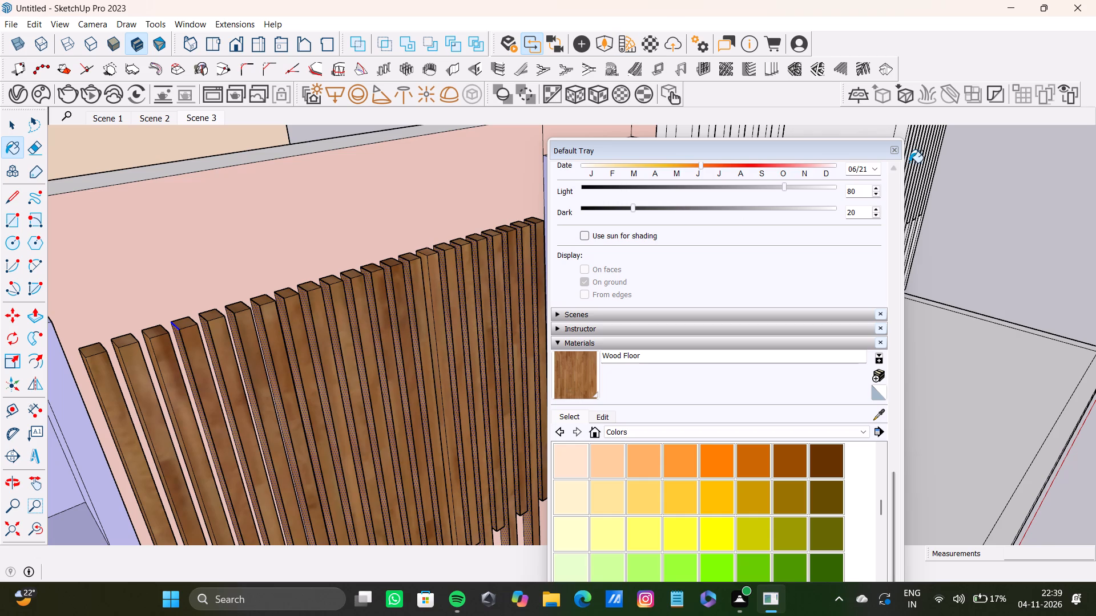
# Close the Default Tray and examine the painted slats and shelf columns of the wall unit from the front.
pyautogui.click(897, 152)
pyautogui.scroll(-9, 501, 245)
pyautogui.moveTo(503, 327); pyautogui.dragTo(342, 207, button='middle')
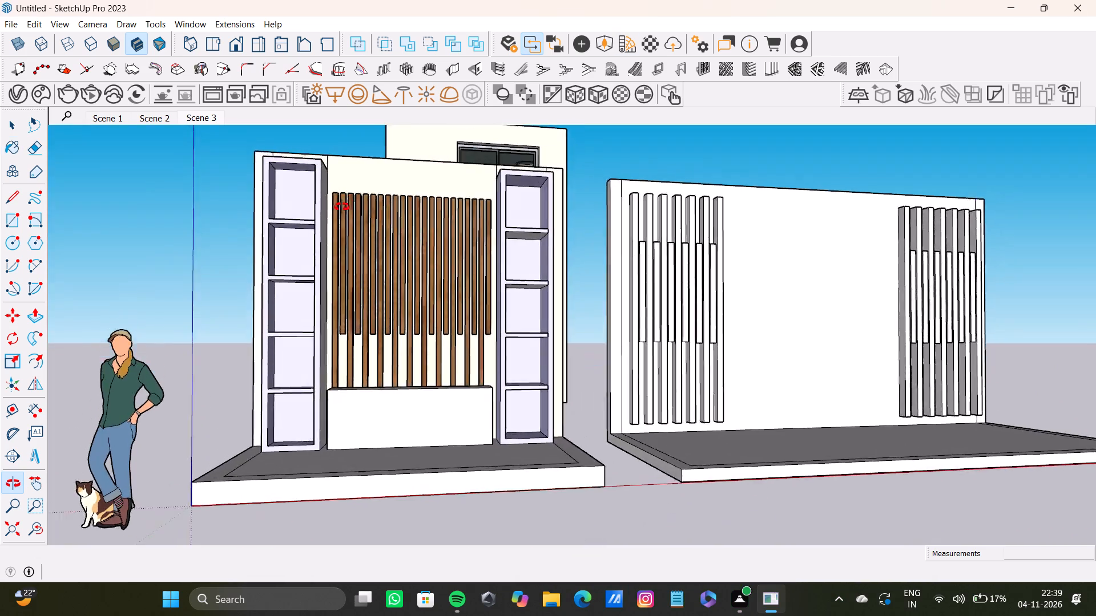
pyautogui.moveTo(342, 207); pyautogui.dragTo(372, 245, button='middle')
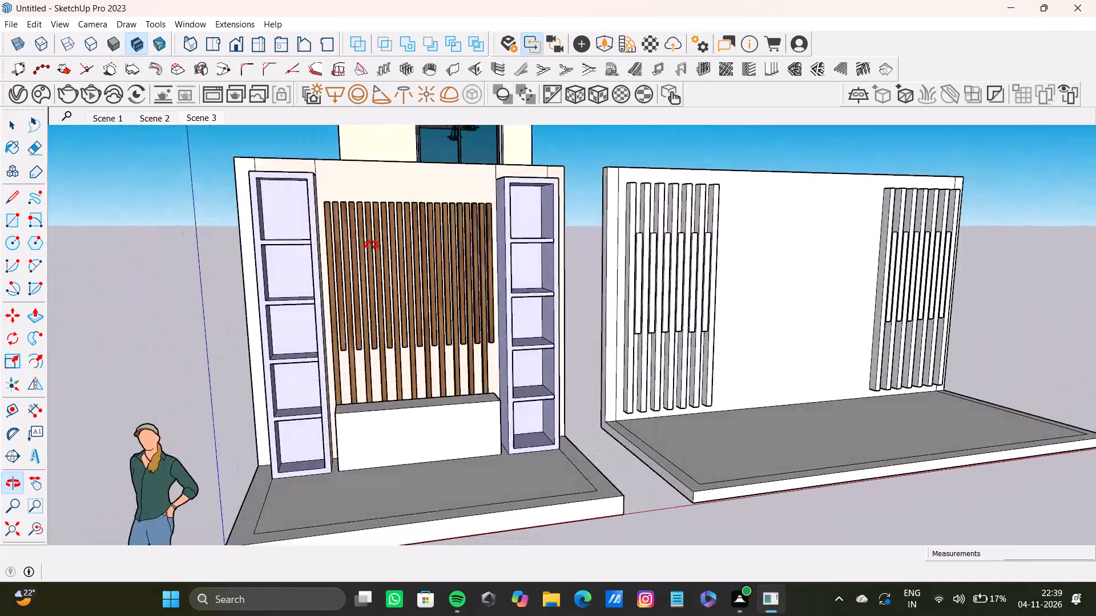
pyautogui.moveTo(372, 245); pyautogui.dragTo(328, 285, button='middle')
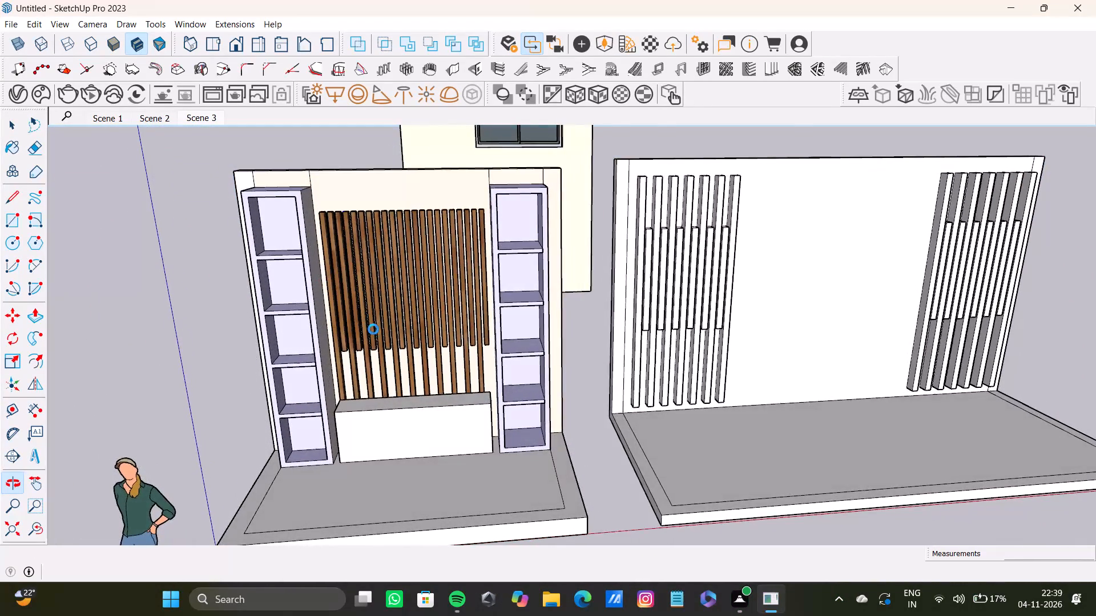
pyautogui.scroll(4, 377, 364)
pyautogui.scroll(-4, 441, 393)
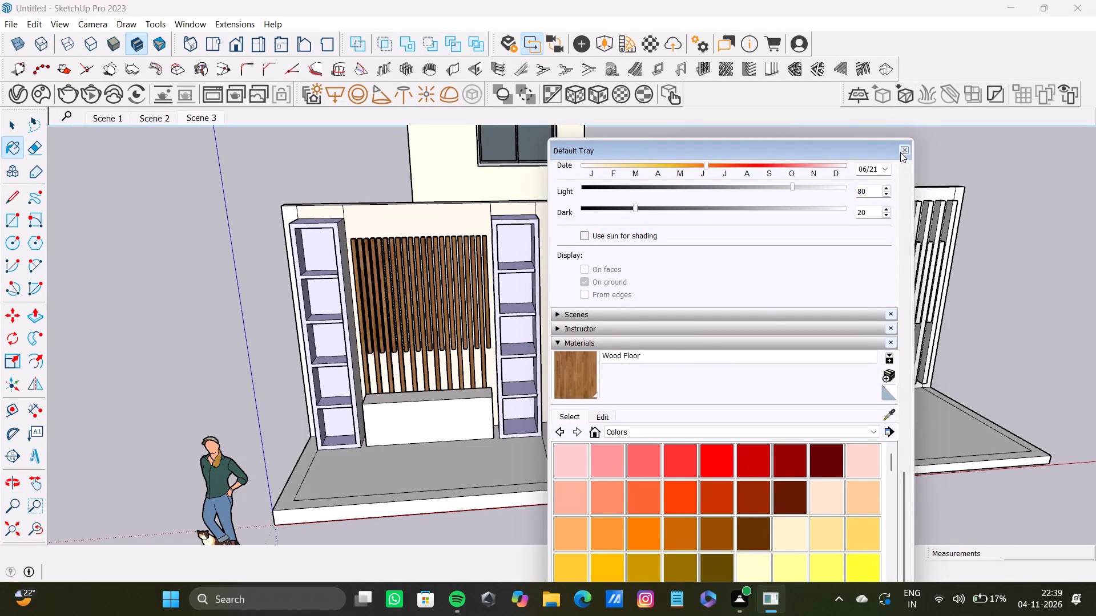
pyautogui.click(900, 152)
# Select the top, front and both side faces of the low cabinet under the slats together and paint them with Wood Floor.
pyautogui.scroll(10, 393, 403)
pyautogui.keyDown('shift'); pyautogui.moveTo(419, 397); pyautogui.dragTo(472, 380, button='middle'); pyautogui.keyUp('shift')
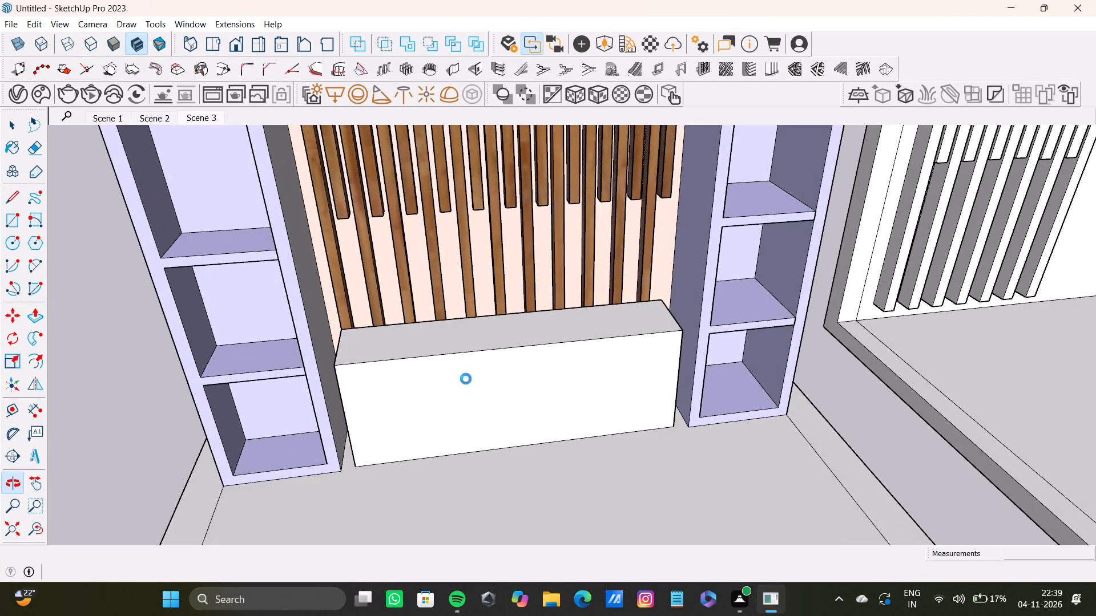
pyautogui.press('space')
pyautogui.scroll(4, 377, 346)
pyautogui.click(918, 154)
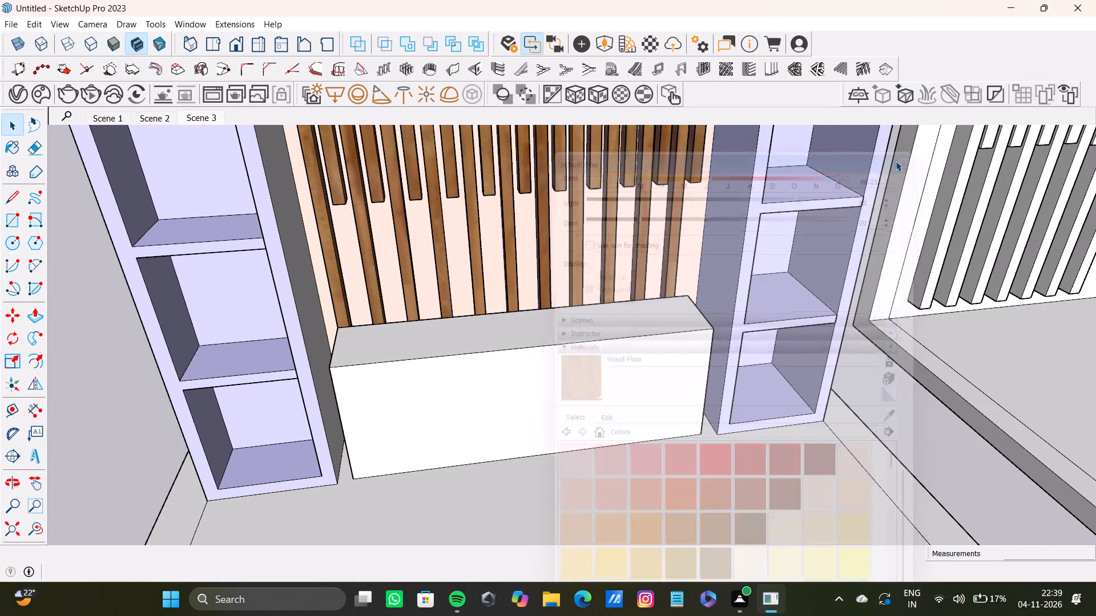
pyautogui.press('space')
pyautogui.keyDown('shift'); pyautogui.doubleClick(534, 327); pyautogui.keyUp('shift')
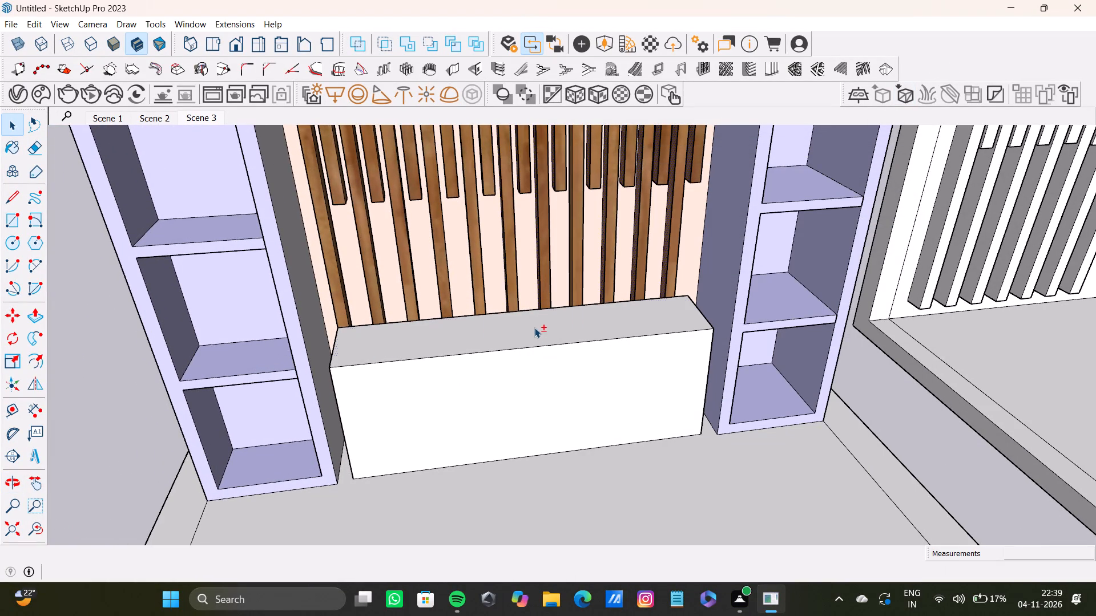
pyautogui.keyDown('shift'); pyautogui.doubleClick(530, 376); pyautogui.keyUp('shift')
pyautogui.keyDown('shift'); pyautogui.scroll(8, 381, 378); pyautogui.keyUp('shift')
pyautogui.moveTo(290, 358); pyautogui.dragTo(389, 350, button='middle')
pyautogui.keyDown('shift'); pyautogui.scroll(5, 392, 369); pyautogui.keyUp('shift')
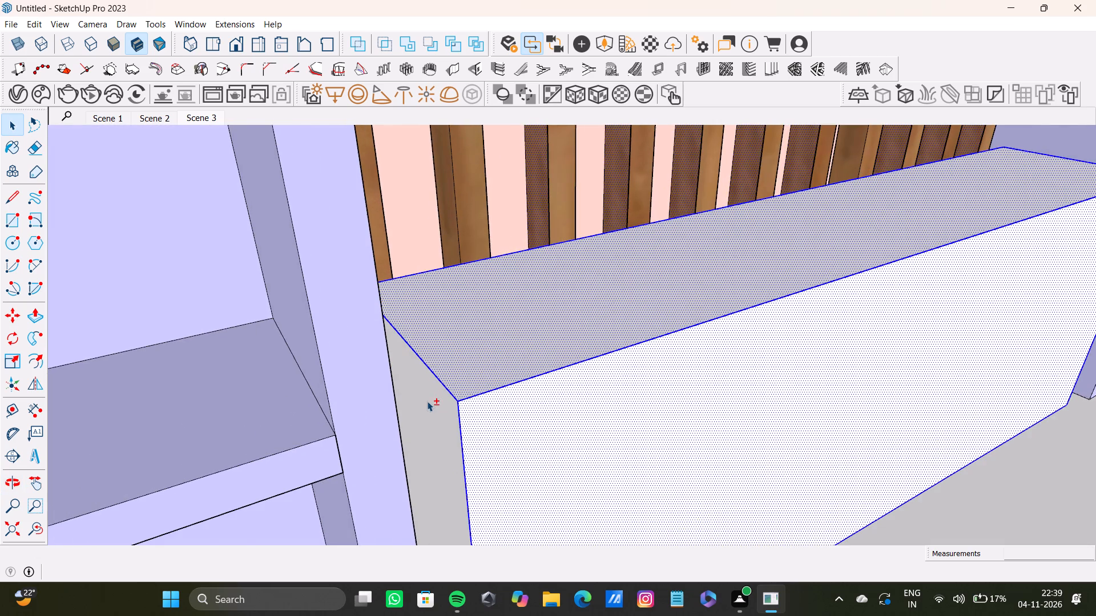
pyautogui.keyDown('shift'); pyautogui.doubleClick(427, 401); pyautogui.keyUp('shift')
pyautogui.keyDown('shift'); pyautogui.scroll(-10, 437, 402); pyautogui.keyUp('shift')
pyautogui.moveTo(567, 446); pyautogui.dragTo(196, 383, button='middle')
pyautogui.scroll(-4, 342, 371)
pyautogui.keyDown('shift'); pyautogui.moveTo(474, 433); pyautogui.dragTo(447, 360, button='middle'); pyautogui.keyUp('shift')
pyautogui.keyDown('shift'); pyautogui.scroll(5, 476, 360); pyautogui.keyUp('shift')
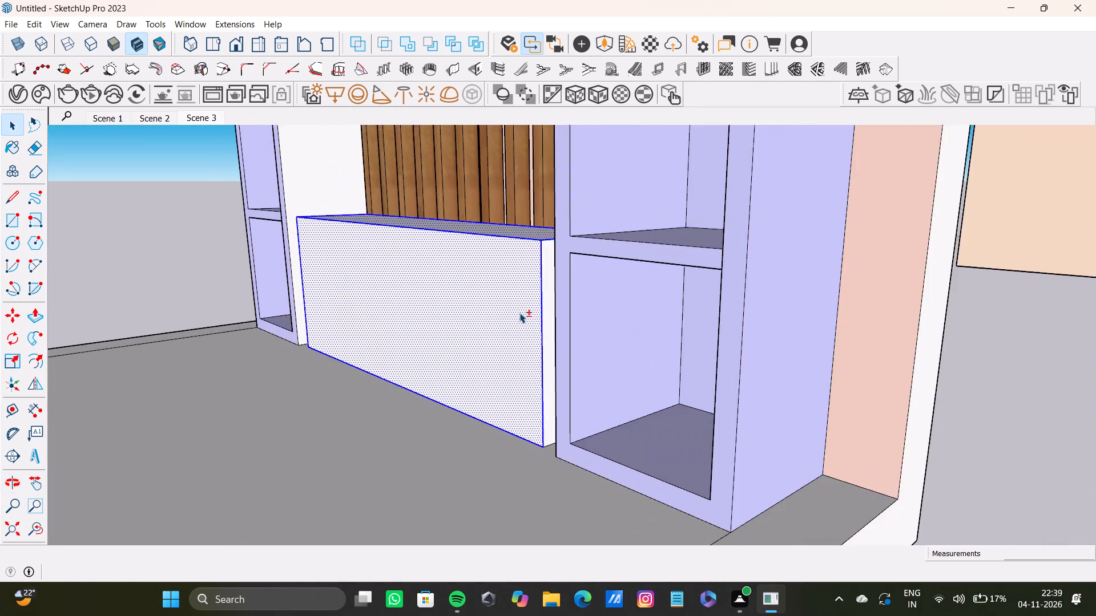
pyautogui.keyDown('shift'); pyautogui.scroll(7, 519, 313); pyautogui.keyUp('shift')
pyautogui.keyDown('shift'); pyautogui.doubleClick(567, 267); pyautogui.keyUp('shift')
pyautogui.keyDown('shift'); pyautogui.scroll(-9, 567, 267); pyautogui.keyUp('shift')
pyautogui.moveTo(428, 322); pyautogui.dragTo(578, 346, button='middle')
pyautogui.scroll(-4, 565, 343)
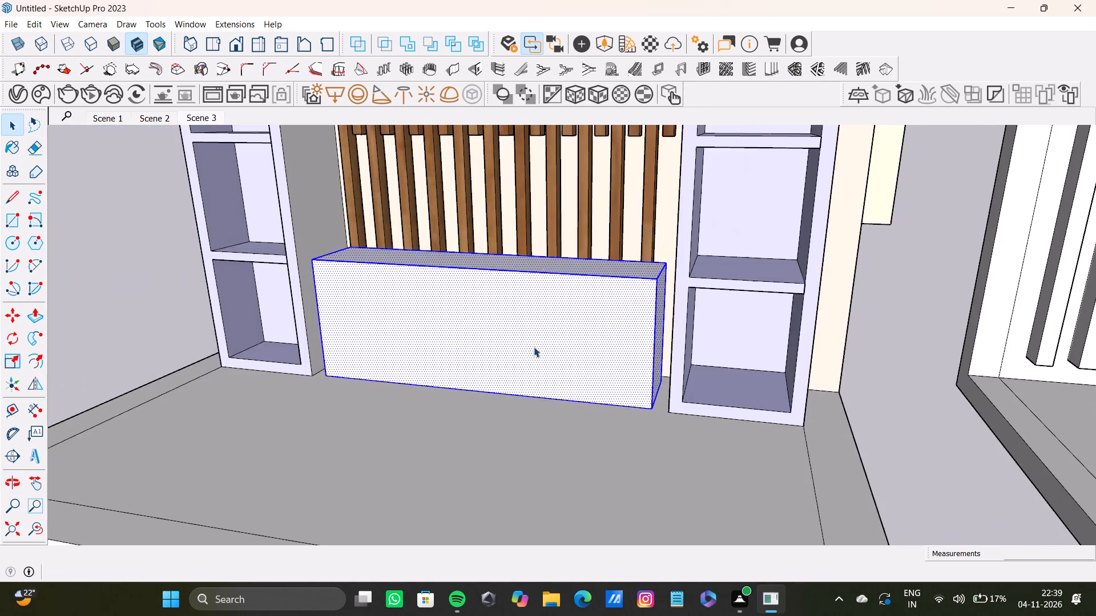
pyautogui.keyDown('shift'); pyautogui.moveTo(499, 331); pyautogui.dragTo(606, 413, button='middle'); pyautogui.keyUp('shift')
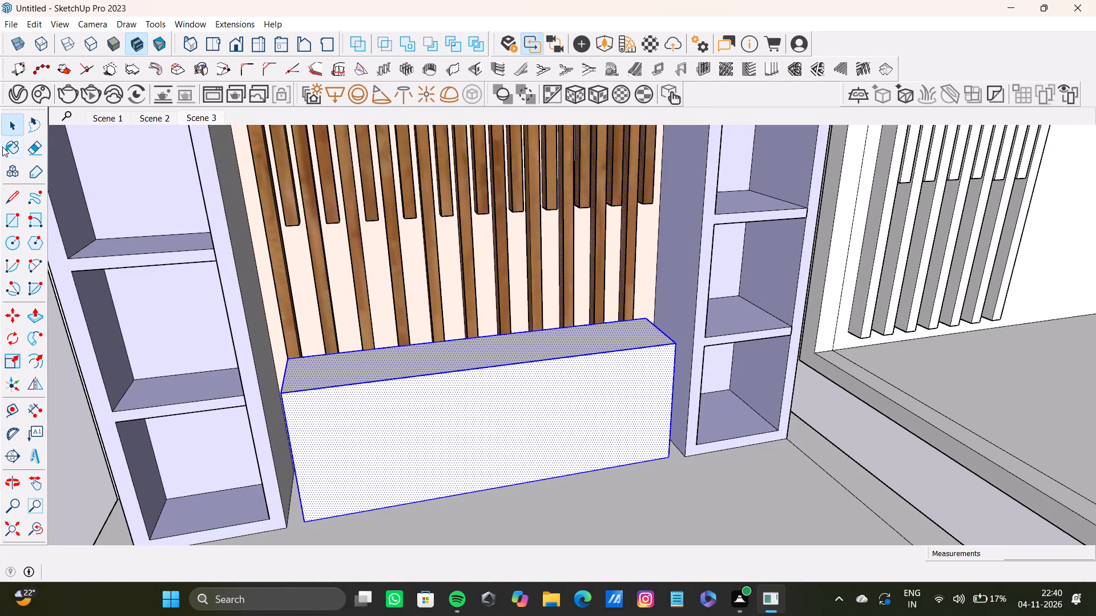
pyautogui.click(2, 147)
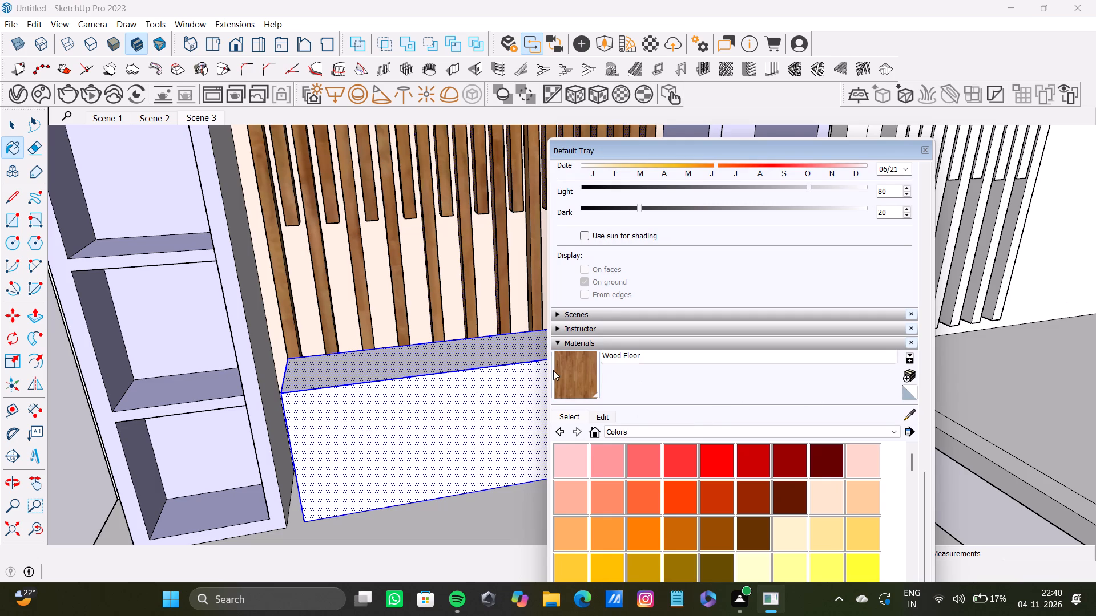
pyautogui.click(570, 370)
pyautogui.click(476, 357)
# Sample Color I01 from a shelf column and paint the grey inner side face of the column beside the low cabinet.
pyautogui.scroll(-5, 263, 367)
pyautogui.moveTo(268, 370); pyautogui.dragTo(183, 387, button='middle')
pyautogui.scroll(5, 237, 359)
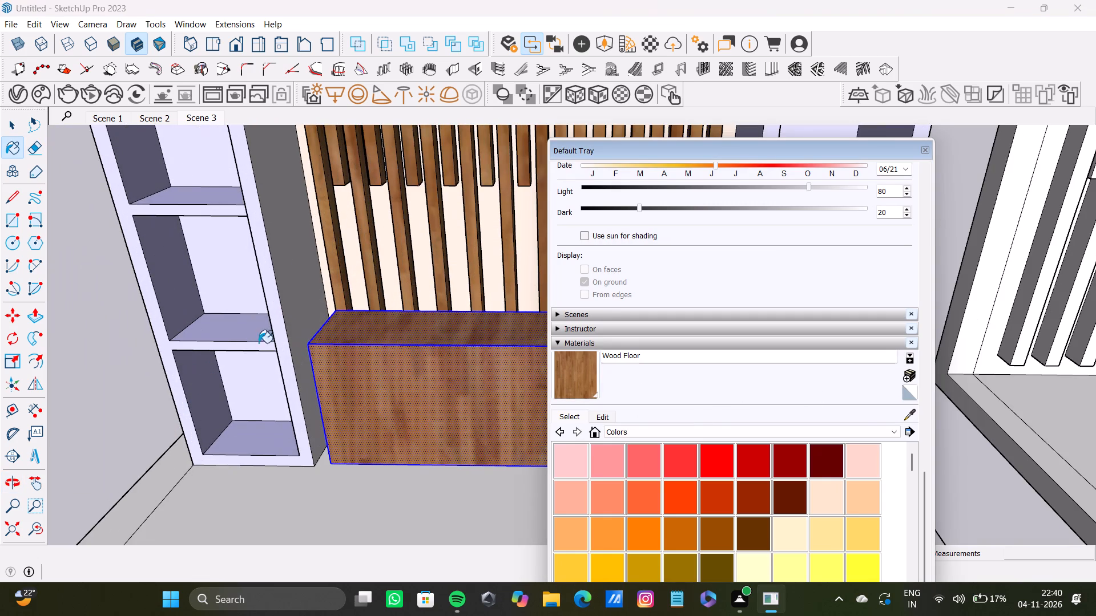
pyautogui.click(906, 412)
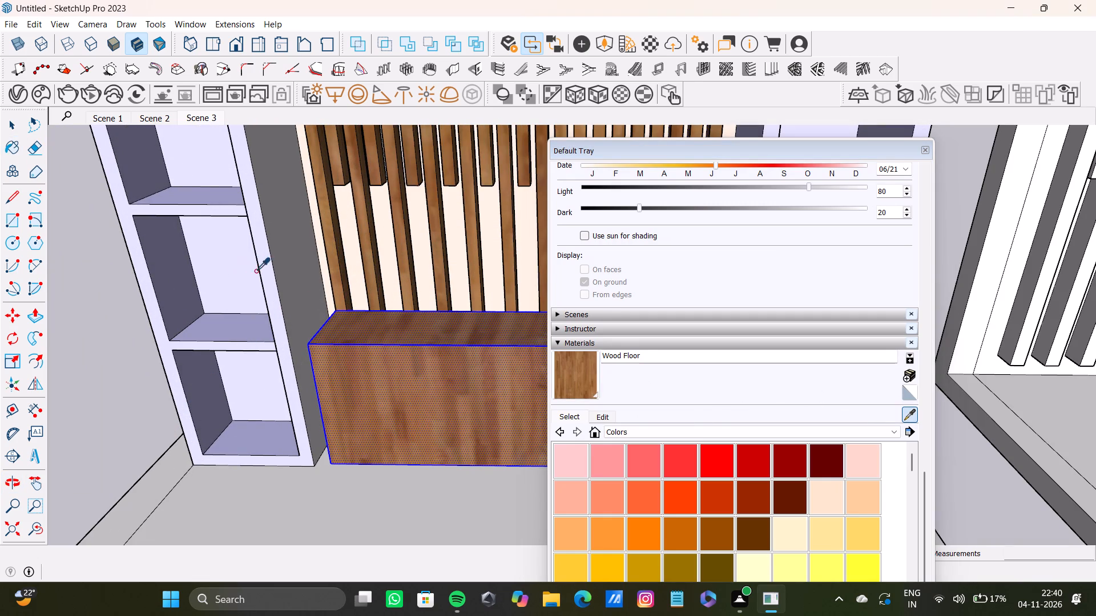
pyautogui.click(261, 268)
pyautogui.click(288, 250)
# Close the Default Tray and examine the wall unit, the white slatted wall and the kitchen from a distance and close up.
pyautogui.scroll(-12, 377, 354)
pyautogui.moveTo(335, 370); pyautogui.dragTo(96, 324, button='middle')
pyautogui.scroll(3, 446, 329)
pyautogui.scroll(-9, 447, 329)
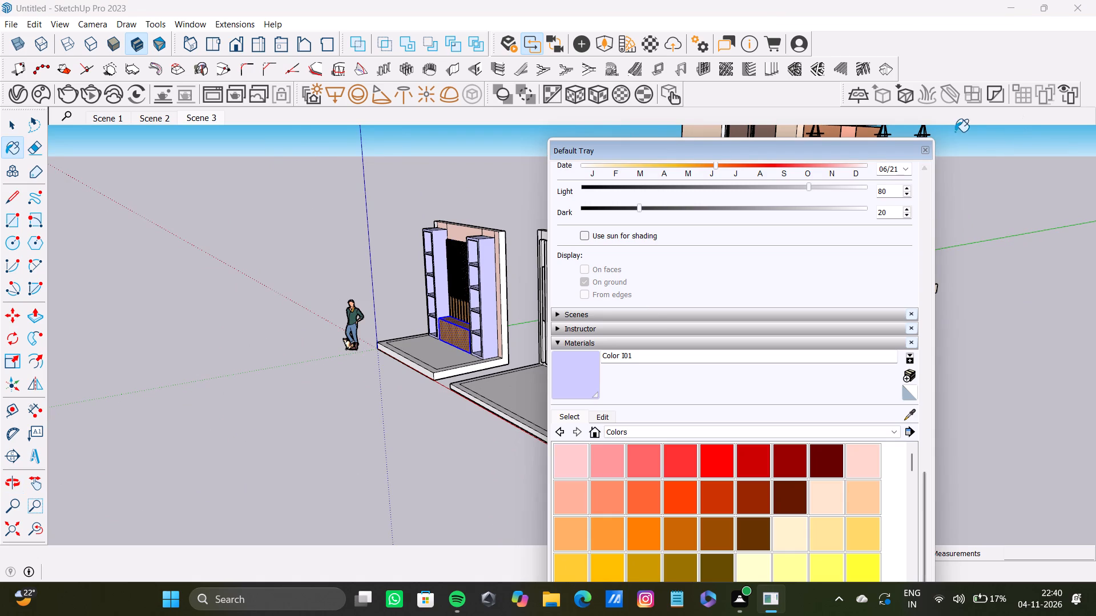
pyautogui.click(924, 150)
pyautogui.scroll(-7, 589, 313)
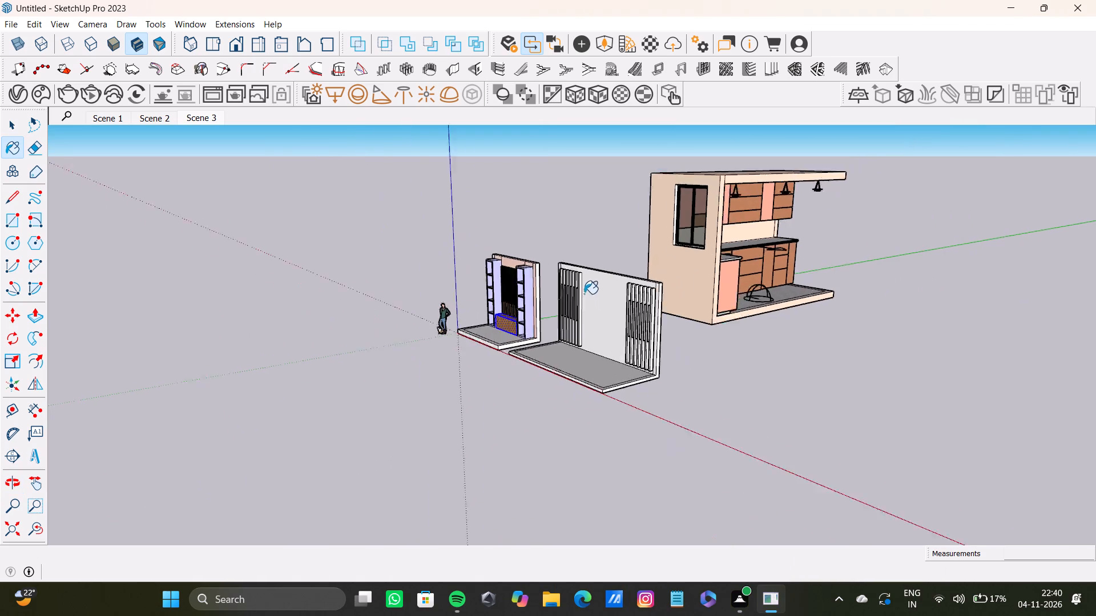
pyautogui.scroll(-2, 584, 294)
pyautogui.moveTo(569, 306); pyautogui.dragTo(770, 323, button='middle')
pyautogui.scroll(13, 509, 305)
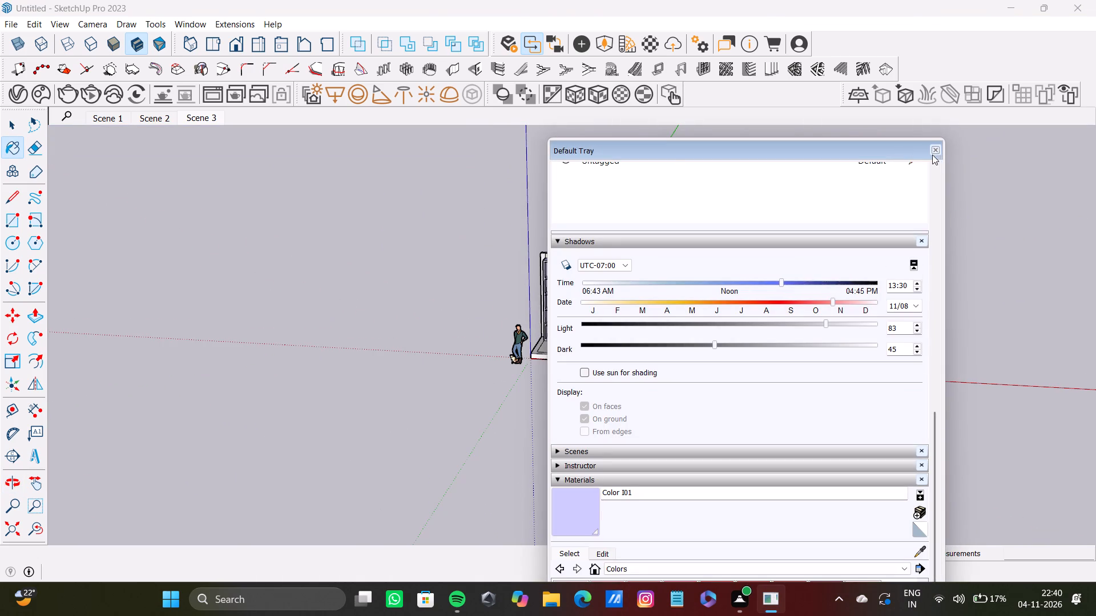
pyautogui.click(940, 148)
pyautogui.scroll(-9, 802, 157)
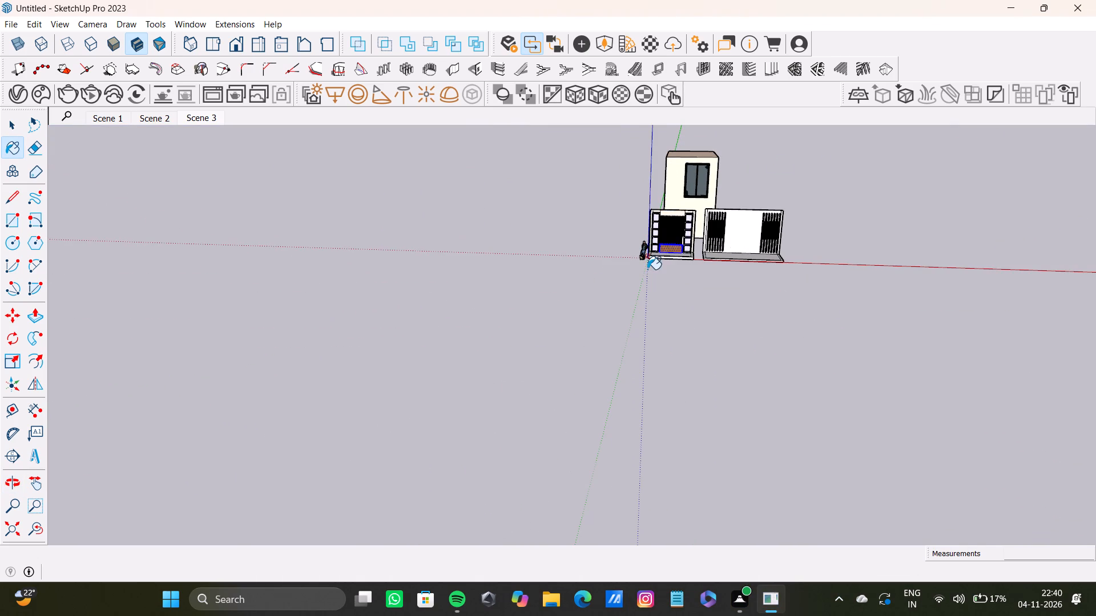
pyautogui.scroll(9, 655, 264)
pyautogui.keyDown('shift'); pyautogui.moveTo(661, 237); pyautogui.dragTo(470, 310, button='middle'); pyautogui.keyUp('shift')
pyautogui.scroll(9, 470, 294)
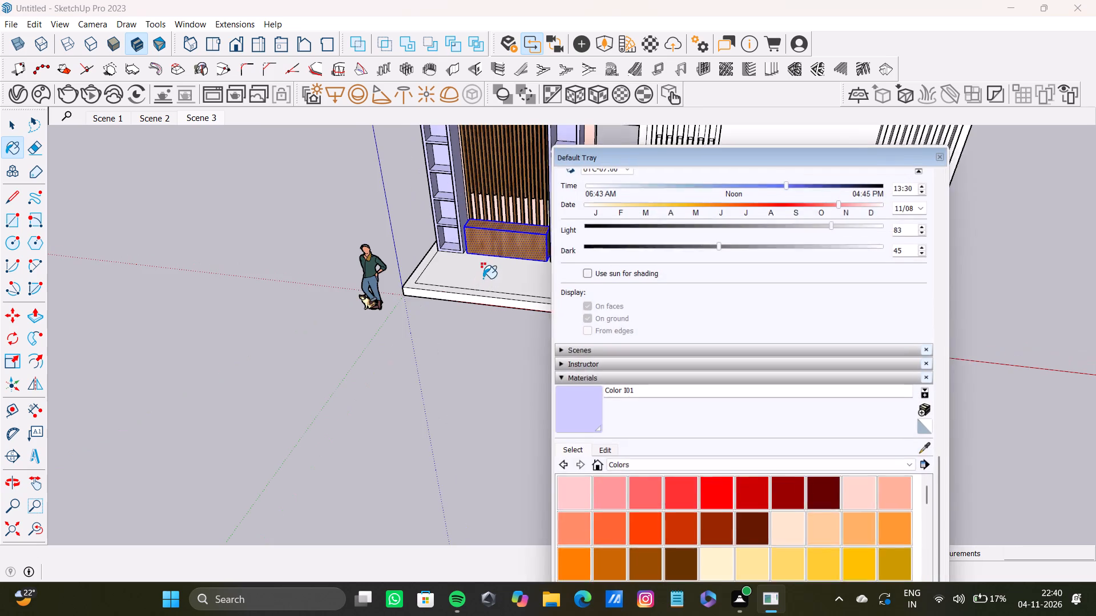
pyautogui.click(942, 148)
pyautogui.scroll(8, 571, 270)
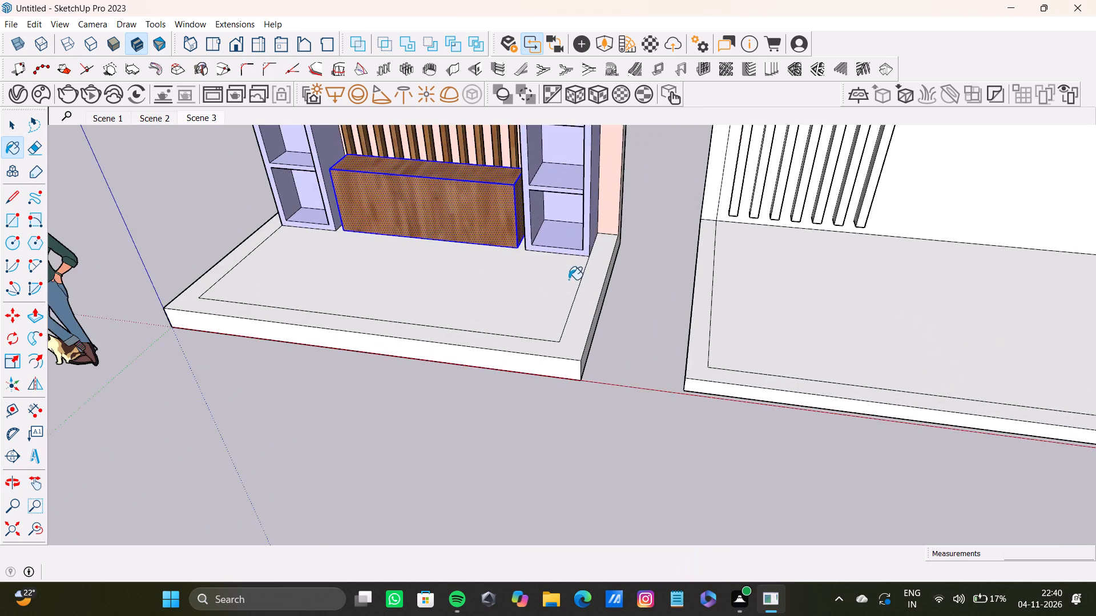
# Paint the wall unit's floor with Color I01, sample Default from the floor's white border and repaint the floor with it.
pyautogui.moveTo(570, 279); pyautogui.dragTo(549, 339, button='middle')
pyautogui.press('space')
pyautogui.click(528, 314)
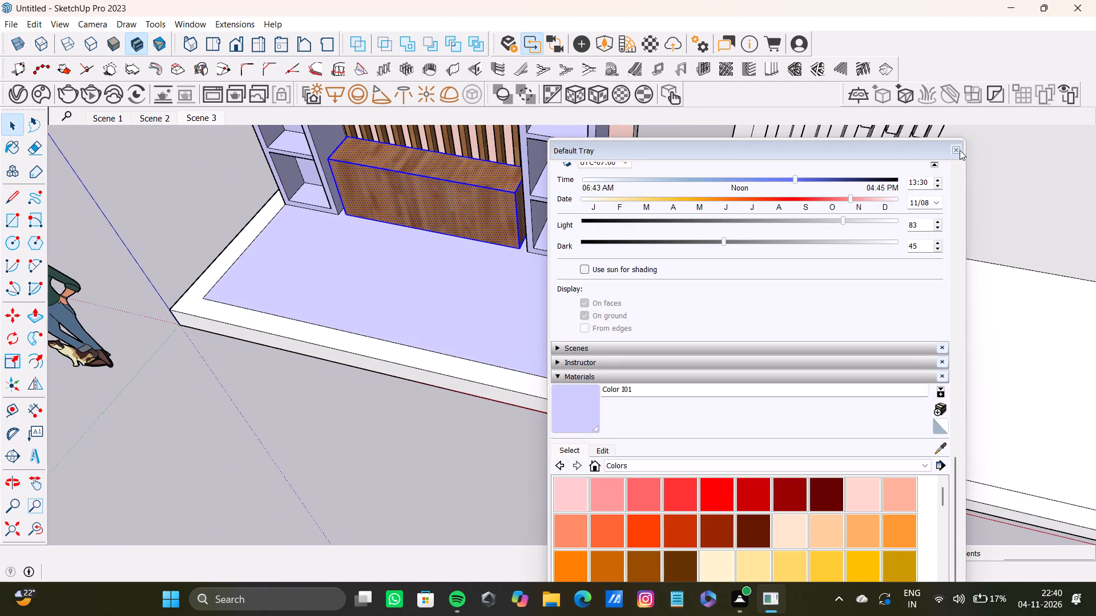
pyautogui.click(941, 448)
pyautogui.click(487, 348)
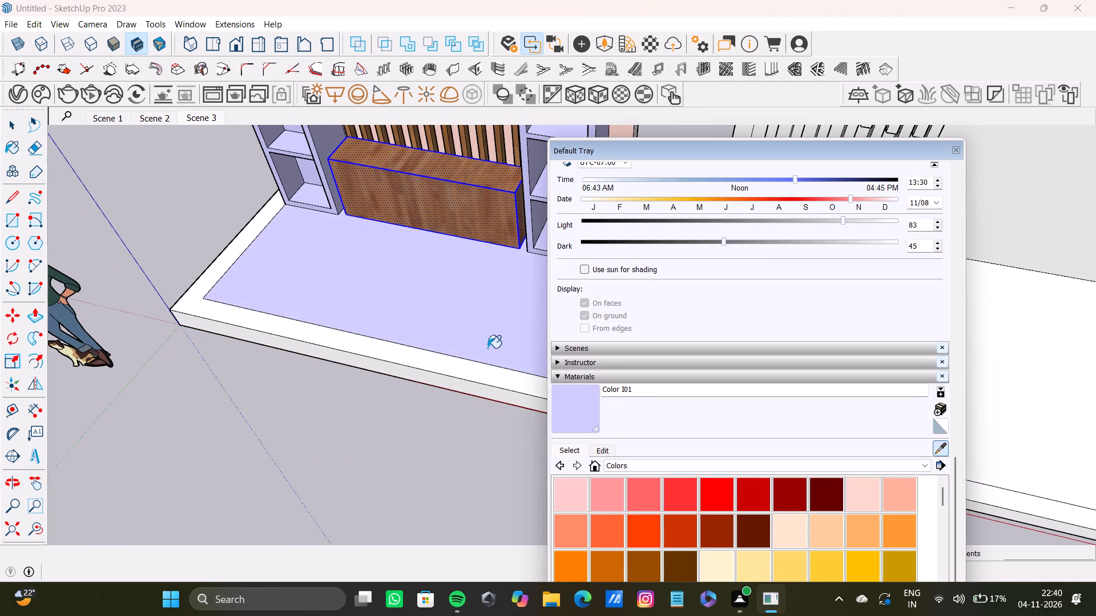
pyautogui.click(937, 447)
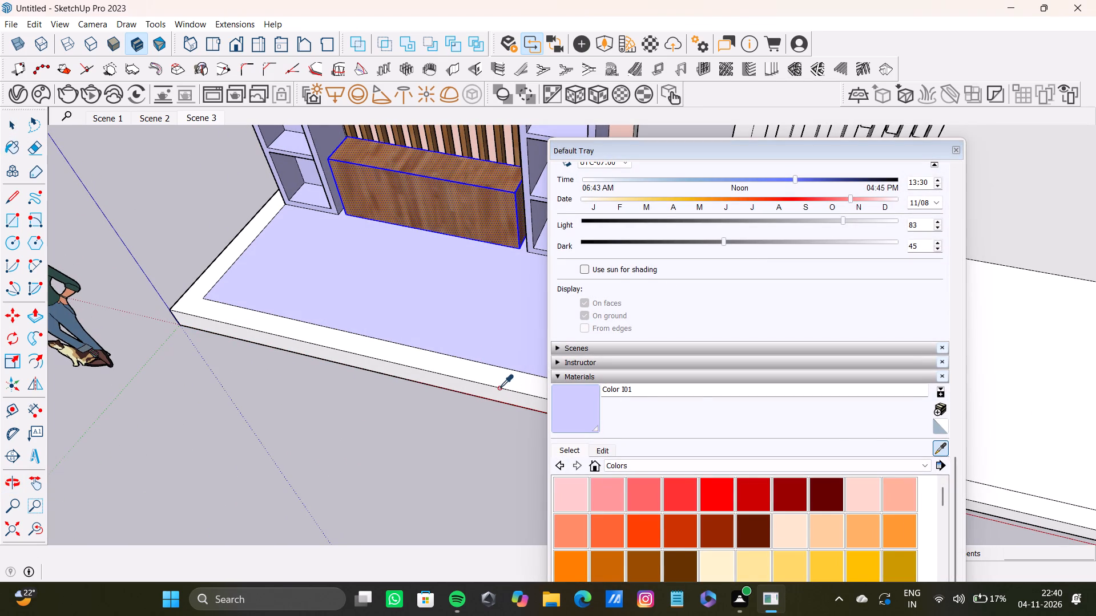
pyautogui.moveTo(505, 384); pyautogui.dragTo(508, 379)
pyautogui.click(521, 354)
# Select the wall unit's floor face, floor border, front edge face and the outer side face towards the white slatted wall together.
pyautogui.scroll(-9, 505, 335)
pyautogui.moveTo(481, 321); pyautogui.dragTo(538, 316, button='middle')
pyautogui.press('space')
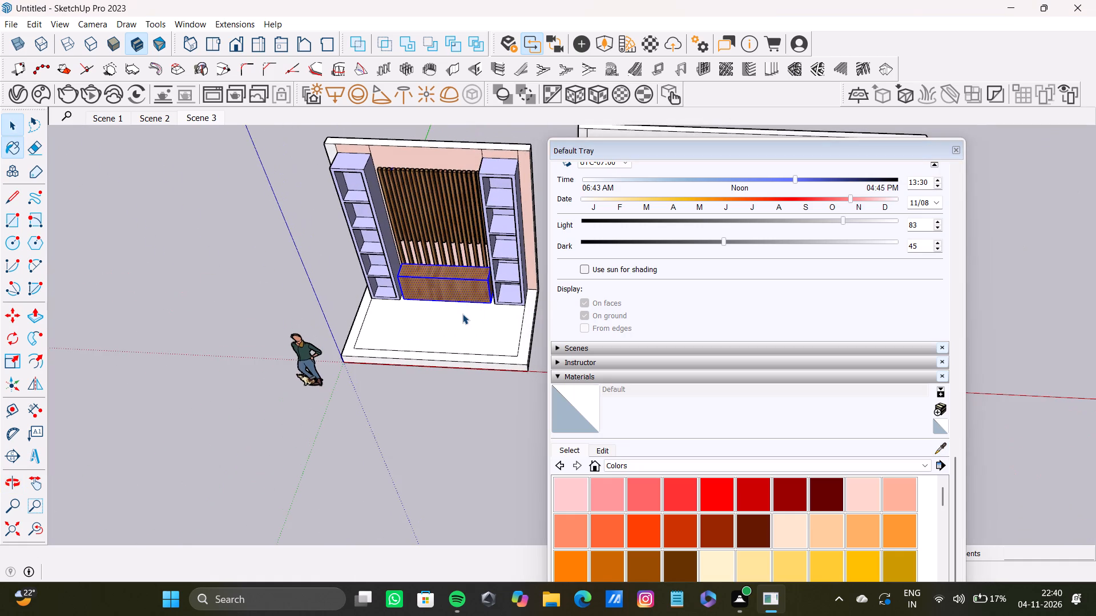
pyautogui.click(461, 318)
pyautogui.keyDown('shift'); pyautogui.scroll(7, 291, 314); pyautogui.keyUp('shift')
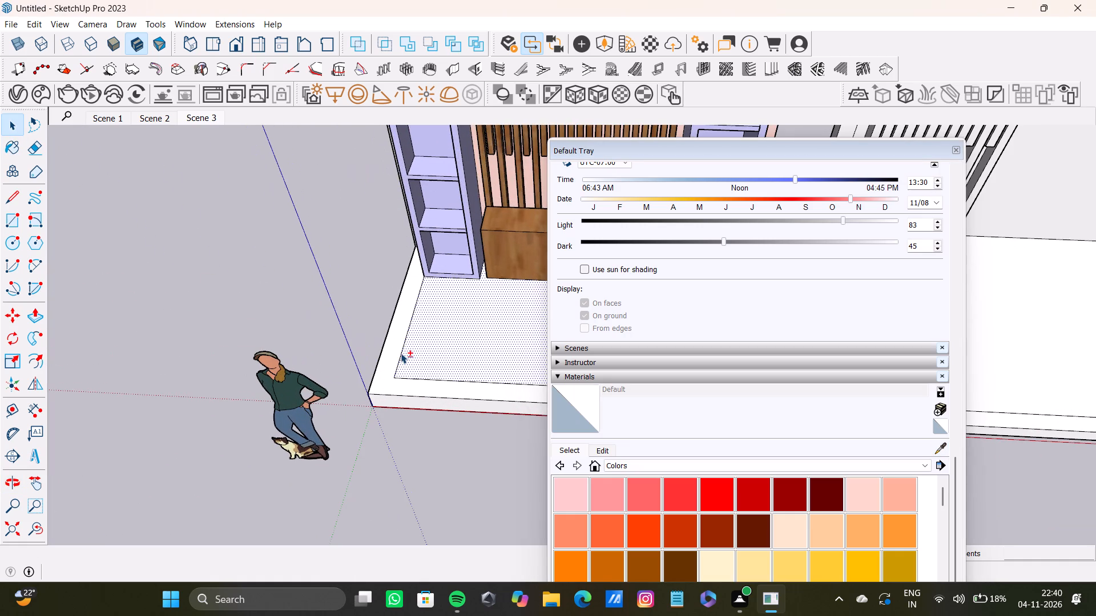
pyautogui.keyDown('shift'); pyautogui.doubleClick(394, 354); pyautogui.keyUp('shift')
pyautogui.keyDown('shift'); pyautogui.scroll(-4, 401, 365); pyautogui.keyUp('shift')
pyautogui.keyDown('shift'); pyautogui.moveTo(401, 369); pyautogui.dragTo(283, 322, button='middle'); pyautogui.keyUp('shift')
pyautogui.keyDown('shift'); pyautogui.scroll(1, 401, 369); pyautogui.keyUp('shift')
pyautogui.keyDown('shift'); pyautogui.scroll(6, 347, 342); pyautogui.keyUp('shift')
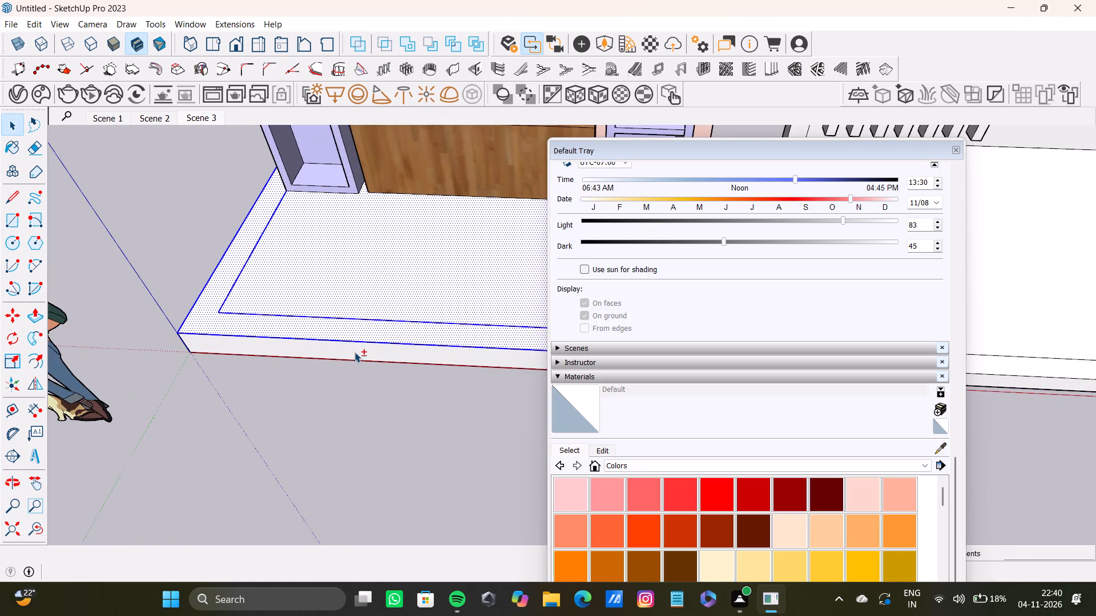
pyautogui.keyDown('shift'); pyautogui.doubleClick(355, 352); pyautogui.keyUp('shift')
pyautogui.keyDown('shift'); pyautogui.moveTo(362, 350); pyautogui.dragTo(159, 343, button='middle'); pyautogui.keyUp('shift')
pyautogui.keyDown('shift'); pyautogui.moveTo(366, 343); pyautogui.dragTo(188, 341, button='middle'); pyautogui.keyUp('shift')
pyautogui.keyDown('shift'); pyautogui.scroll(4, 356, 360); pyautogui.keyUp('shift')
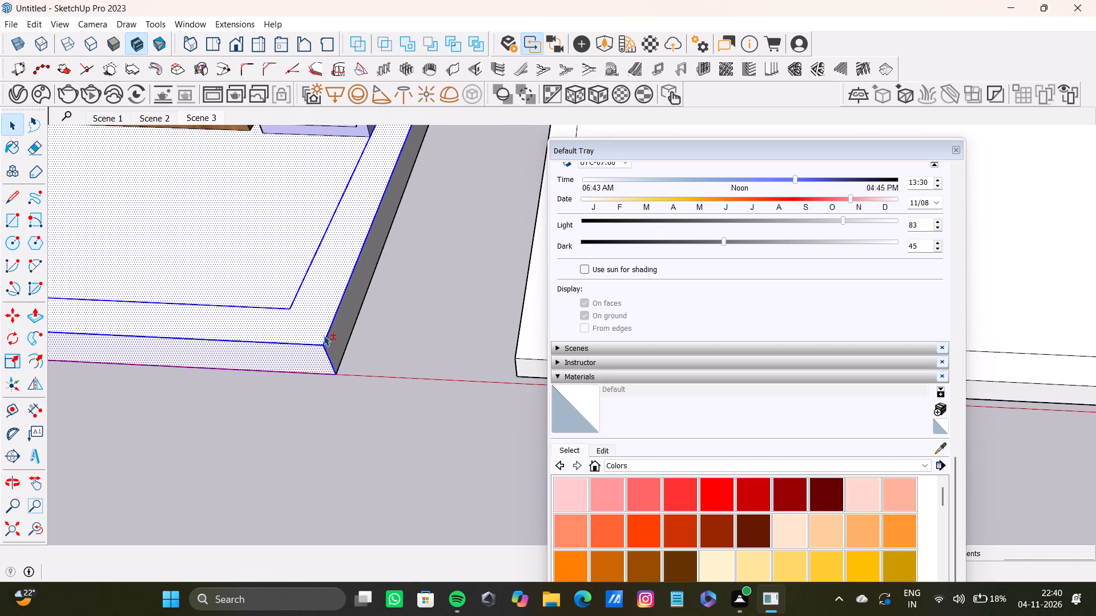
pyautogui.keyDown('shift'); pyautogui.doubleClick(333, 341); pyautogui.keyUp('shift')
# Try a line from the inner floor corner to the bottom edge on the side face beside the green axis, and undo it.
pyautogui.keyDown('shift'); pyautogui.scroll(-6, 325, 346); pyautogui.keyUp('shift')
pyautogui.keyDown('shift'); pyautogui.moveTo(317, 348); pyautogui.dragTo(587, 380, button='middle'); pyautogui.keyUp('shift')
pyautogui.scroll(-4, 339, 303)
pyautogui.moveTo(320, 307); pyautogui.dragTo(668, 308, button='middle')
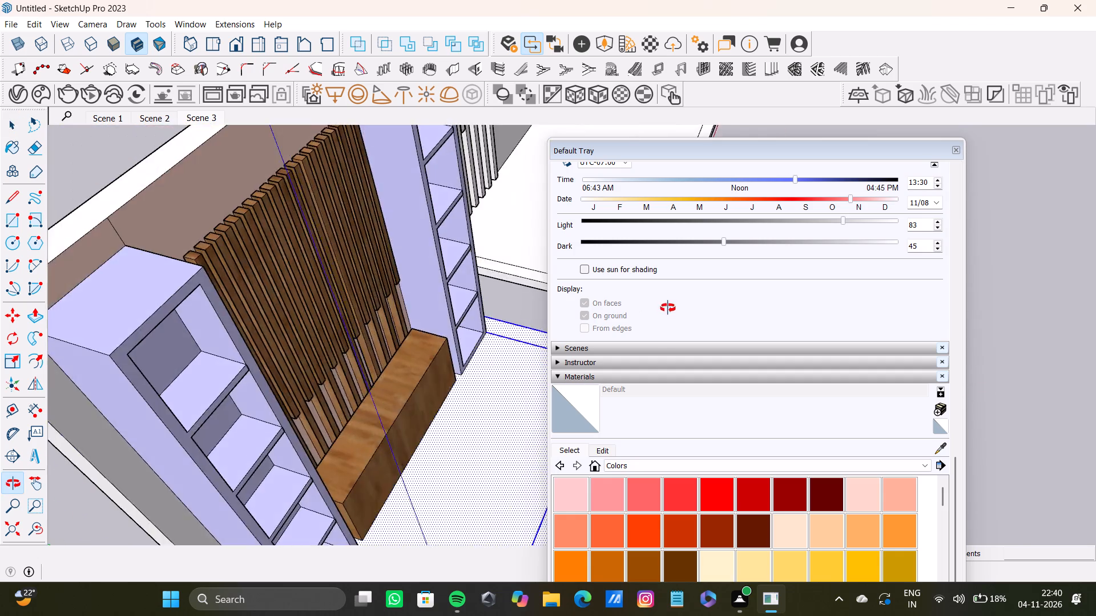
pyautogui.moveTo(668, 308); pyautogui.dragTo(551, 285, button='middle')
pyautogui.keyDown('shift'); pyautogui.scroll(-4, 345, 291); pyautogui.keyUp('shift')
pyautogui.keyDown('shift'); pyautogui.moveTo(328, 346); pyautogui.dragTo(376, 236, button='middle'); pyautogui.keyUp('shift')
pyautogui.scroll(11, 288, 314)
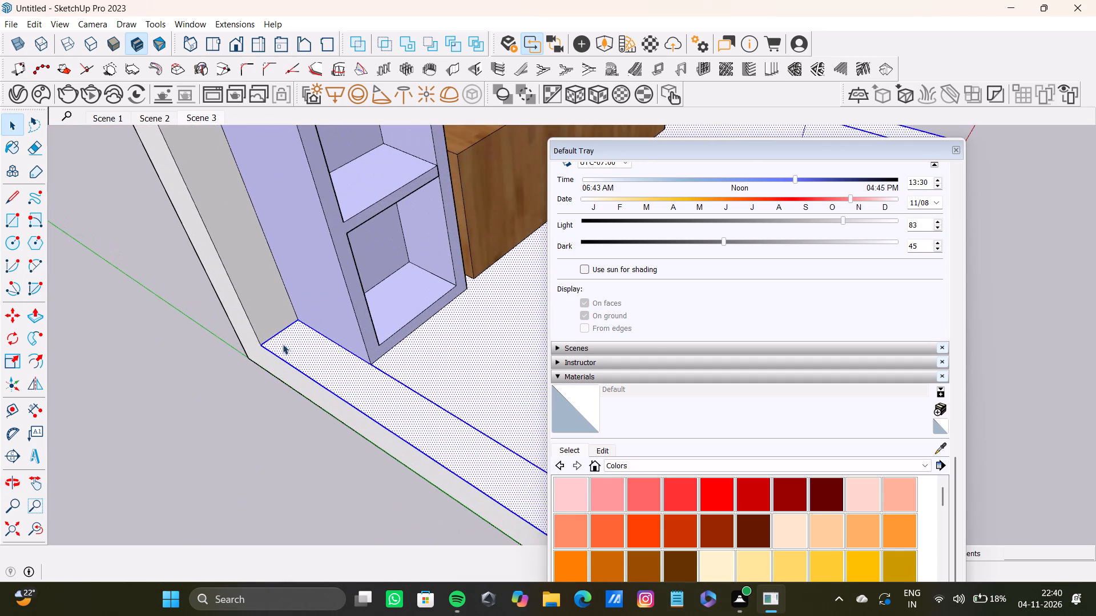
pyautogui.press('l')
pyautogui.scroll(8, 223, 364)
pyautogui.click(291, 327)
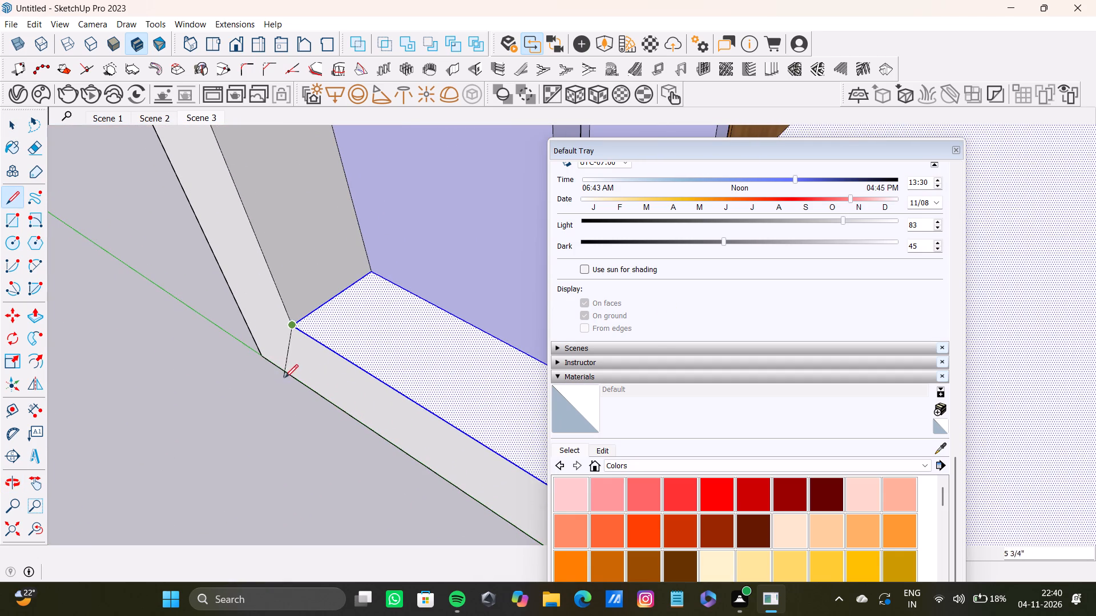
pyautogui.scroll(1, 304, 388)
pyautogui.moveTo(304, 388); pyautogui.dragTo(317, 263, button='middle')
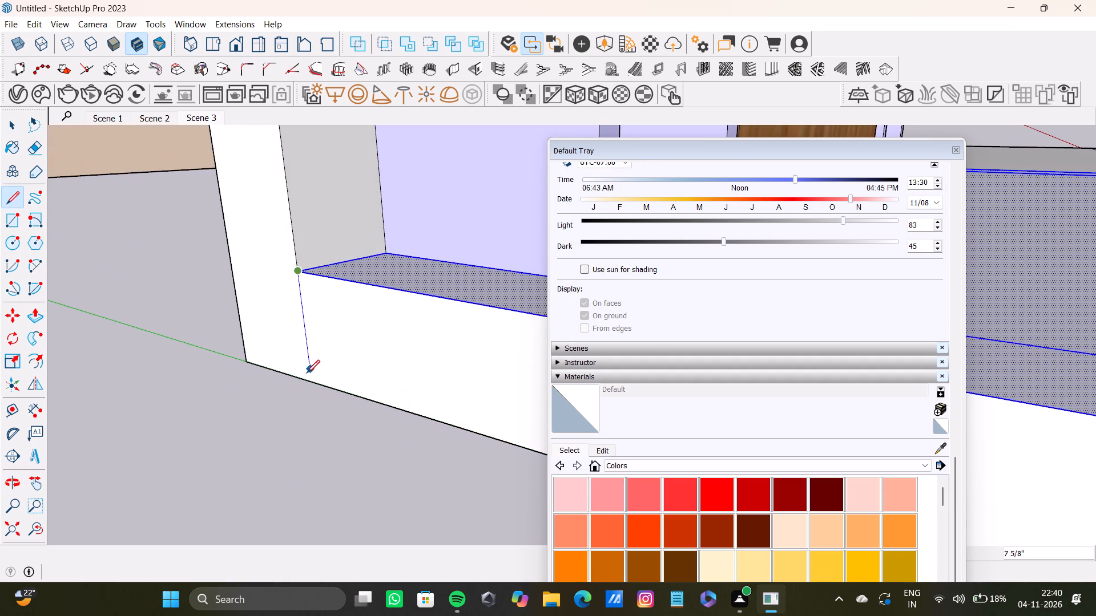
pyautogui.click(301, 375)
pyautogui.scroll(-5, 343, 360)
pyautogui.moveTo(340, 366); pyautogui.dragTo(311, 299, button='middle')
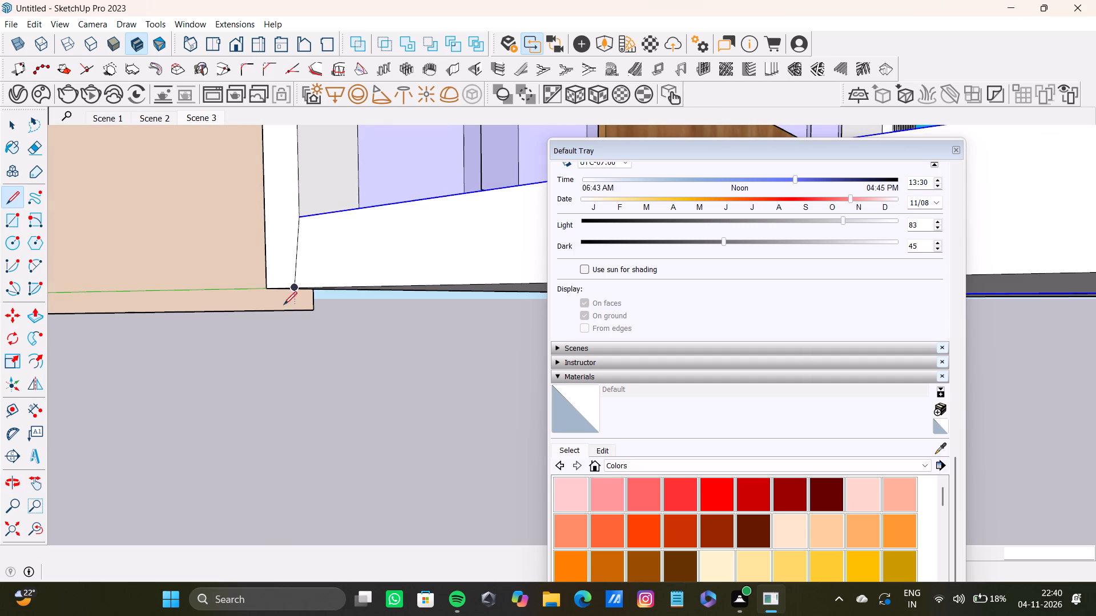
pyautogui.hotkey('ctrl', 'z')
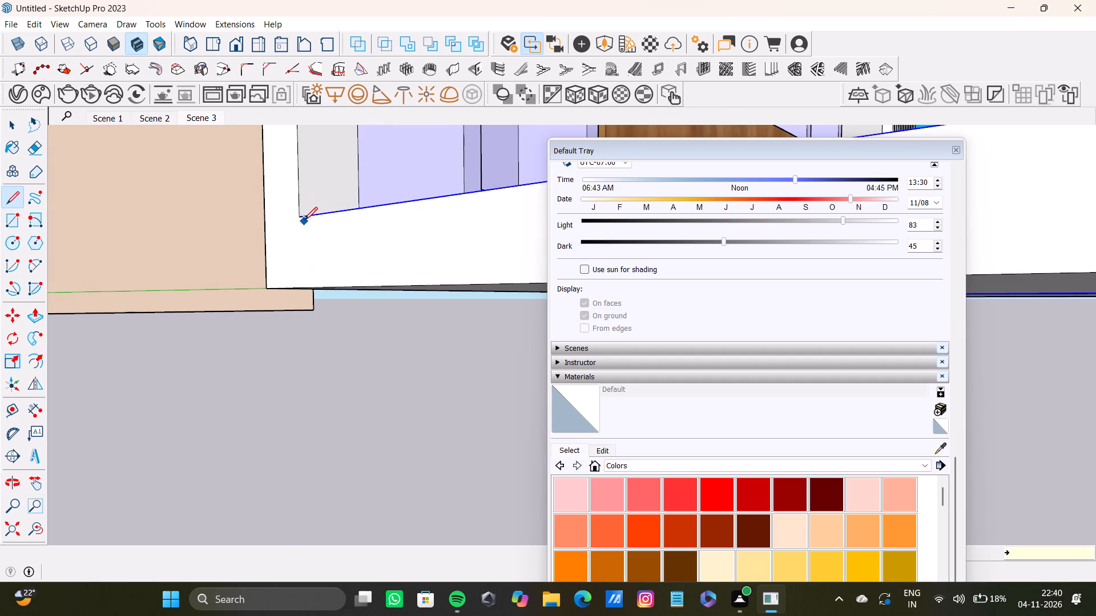
# Draw a line from the inner floor corner straight down to the bottom edge on the side face beside the green axis.
pyautogui.moveTo(301, 216); pyautogui.dragTo(301, 226)
pyautogui.click(303, 285)
# Draw a line about 8 11/16 in long from the inner floor corner to the bottom edge on the side facing the white slatted wall.
pyautogui.scroll(-17, 319, 273)
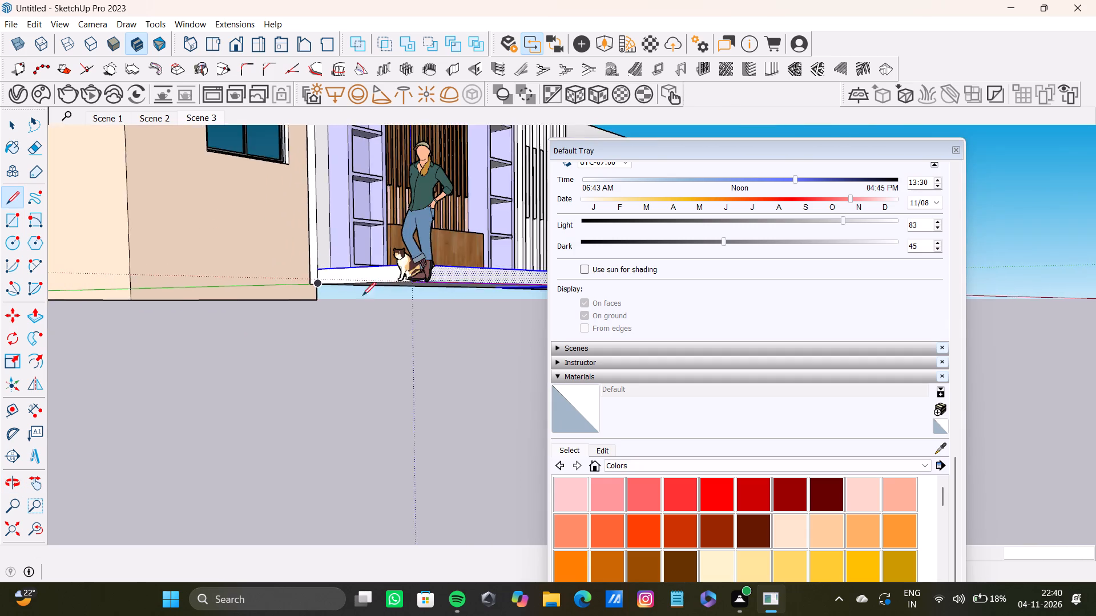
pyautogui.moveTo(356, 301); pyautogui.dragTo(114, 307, button='middle')
pyautogui.scroll(-5, 260, 280)
pyautogui.keyDown('shift'); pyautogui.moveTo(309, 297); pyautogui.dragTo(155, 371, button='middle'); pyautogui.keyUp('shift')
pyautogui.scroll(11, 427, 261)
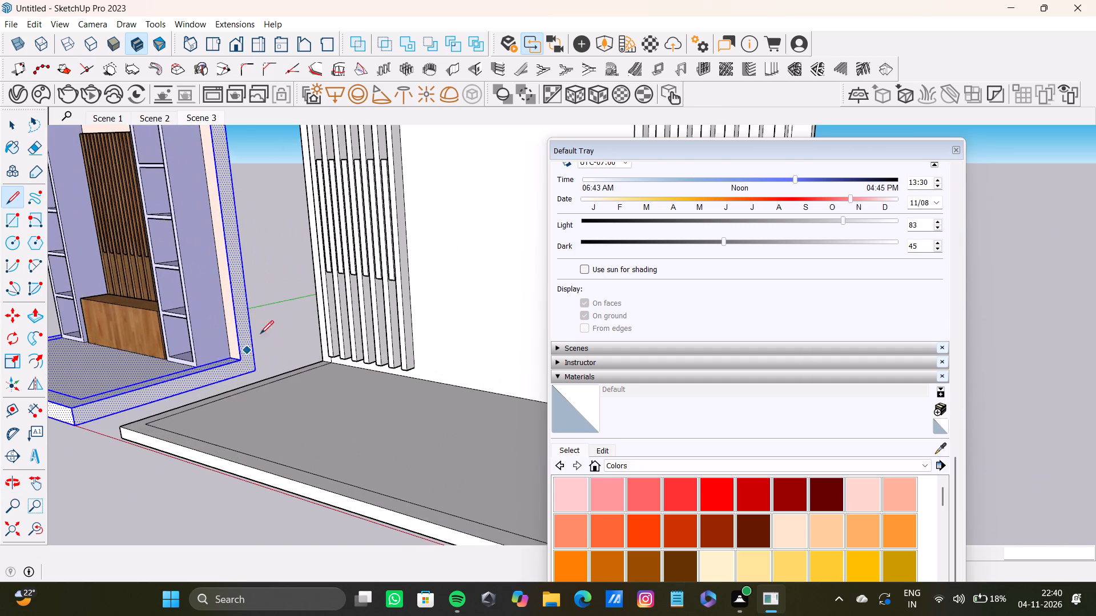
pyautogui.keyDown('shift'); pyautogui.moveTo(306, 299); pyautogui.dragTo(354, 267, button='middle'); pyautogui.keyUp('shift')
pyautogui.keyDown('shift'); pyautogui.moveTo(225, 318); pyautogui.dragTo(219, 325, button='middle'); pyautogui.keyUp('shift')
pyautogui.scroll(7, 280, 331)
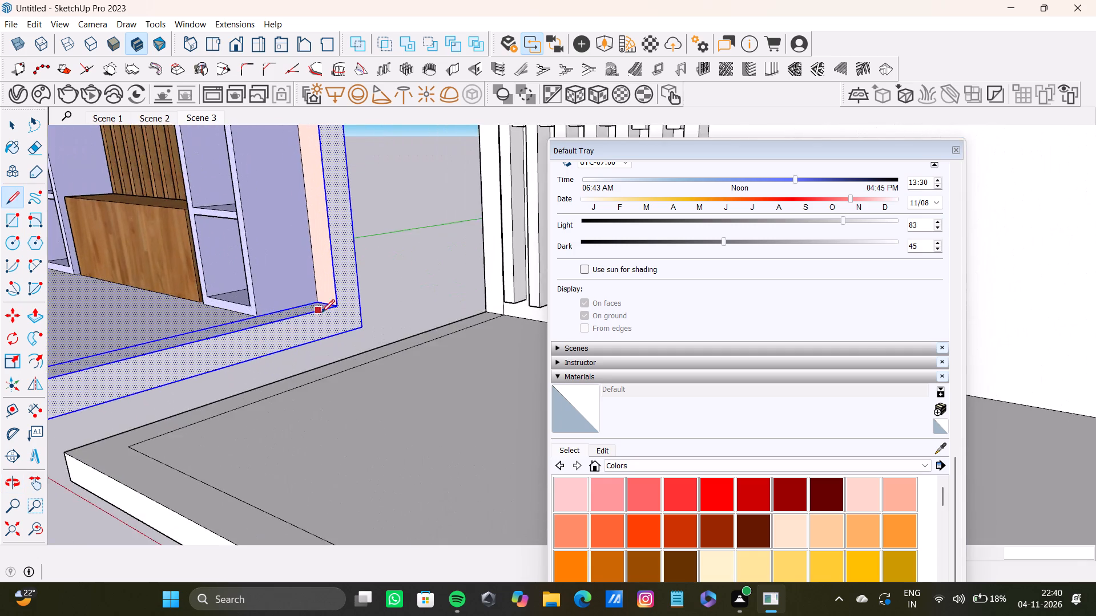
pyautogui.scroll(8, 321, 313)
pyautogui.click(345, 302)
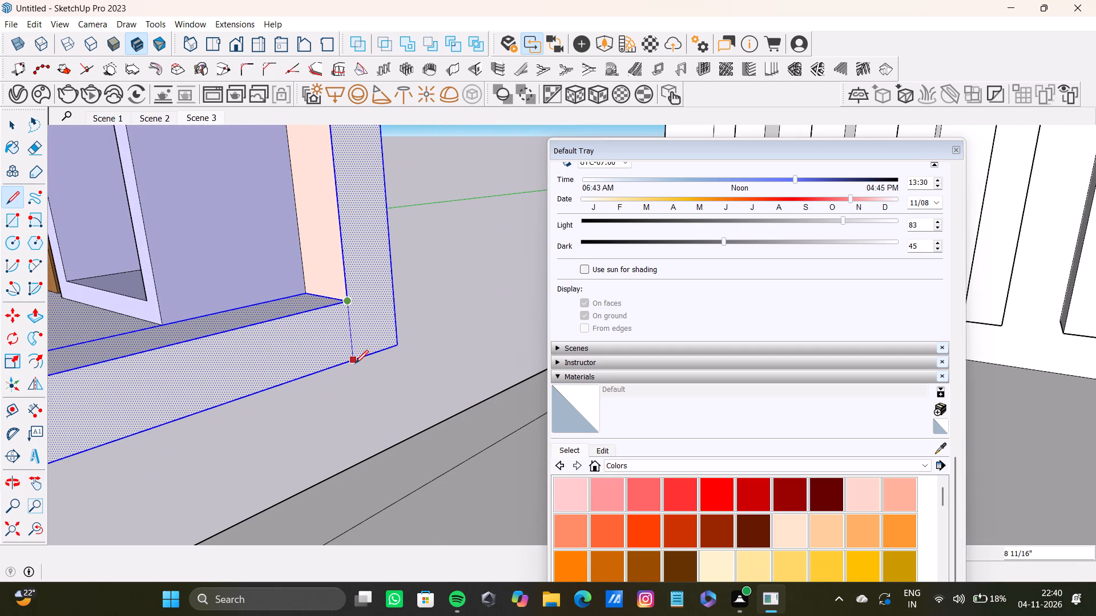
pyautogui.click(357, 363)
pyautogui.press('space')
# Clear the selection of the wall unit's floor and side faces.
pyautogui.scroll(-7, 326, 337)
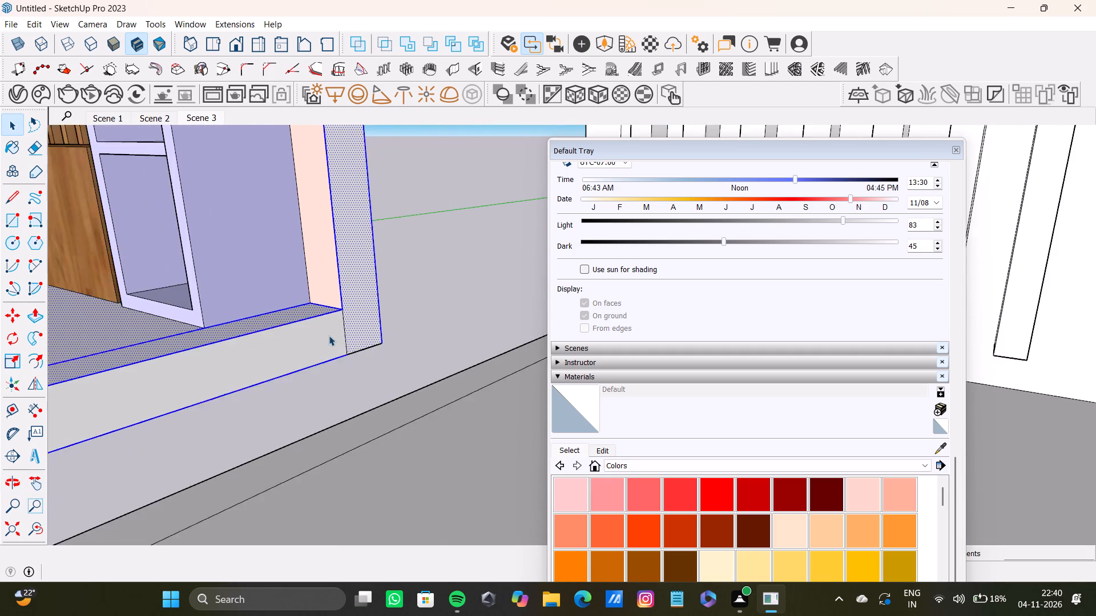
pyautogui.scroll(-7, 329, 335)
pyautogui.keyDown('shift'); pyautogui.moveTo(326, 338); pyautogui.dragTo(541, 277, button='middle'); pyautogui.keyUp('shift')
pyautogui.click(227, 212)
pyautogui.scroll(4, 402, 275)
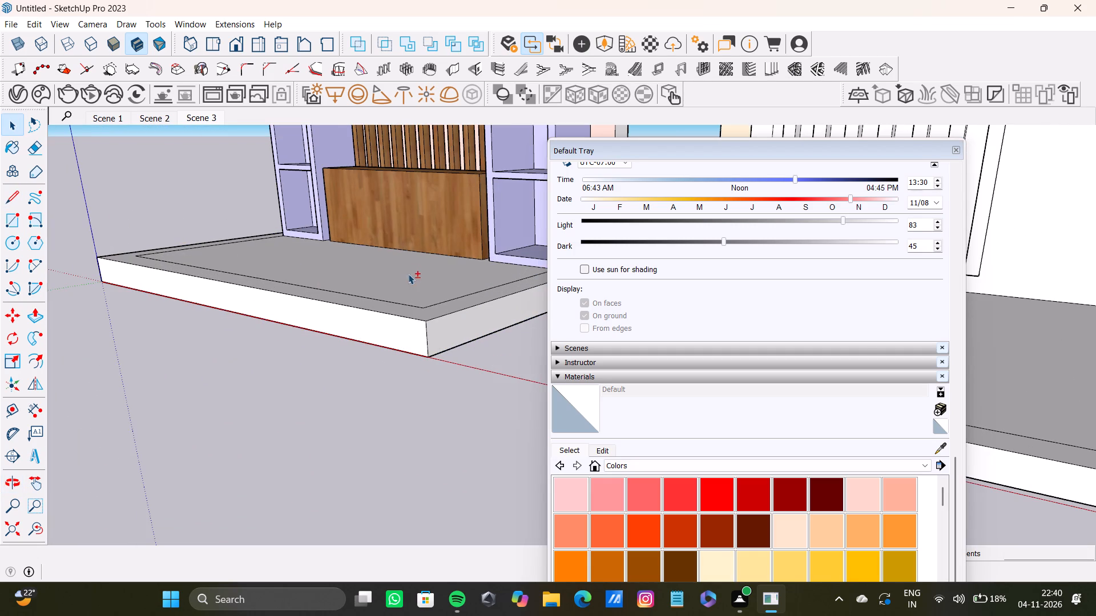
# Select the slatted wall unit's floor faces, inner and border, together with the base's side faces, and paint them with the Stone material Carrera Marble.
pyautogui.keyDown('shift'); pyautogui.doubleClick(412, 284); pyautogui.keyUp('shift')
pyautogui.keyDown('shift'); pyautogui.doubleClick(425, 316); pyautogui.keyUp('shift')
pyautogui.keyDown('shift'); pyautogui.doubleClick(432, 327); pyautogui.keyUp('shift')
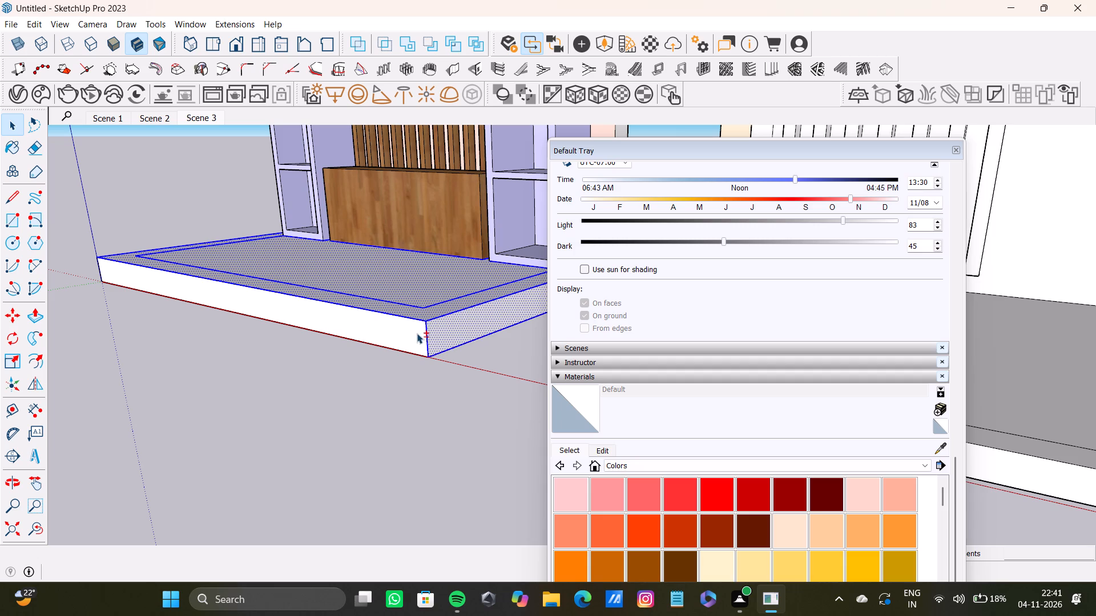
pyautogui.keyDown('shift'); pyautogui.doubleClick(416, 333); pyautogui.keyUp('shift')
pyautogui.keyDown('shift'); pyautogui.moveTo(236, 296); pyautogui.dragTo(534, 326, button='middle'); pyautogui.keyUp('shift')
pyautogui.moveTo(426, 306); pyautogui.dragTo(754, 379, button='middle')
pyautogui.scroll(6, 352, 299)
pyautogui.keyDown('shift'); pyautogui.moveTo(372, 305); pyautogui.dragTo(295, 194, button='middle'); pyautogui.keyUp('shift')
pyautogui.keyDown('shift'); pyautogui.doubleClick(338, 233); pyautogui.keyUp('shift')
pyautogui.keyDown('shift'); pyautogui.scroll(-5, 552, 299); pyautogui.keyUp('shift')
pyautogui.keyDown('shift'); pyautogui.moveTo(531, 317); pyautogui.dragTo(437, 284, button='middle'); pyautogui.keyUp('shift')
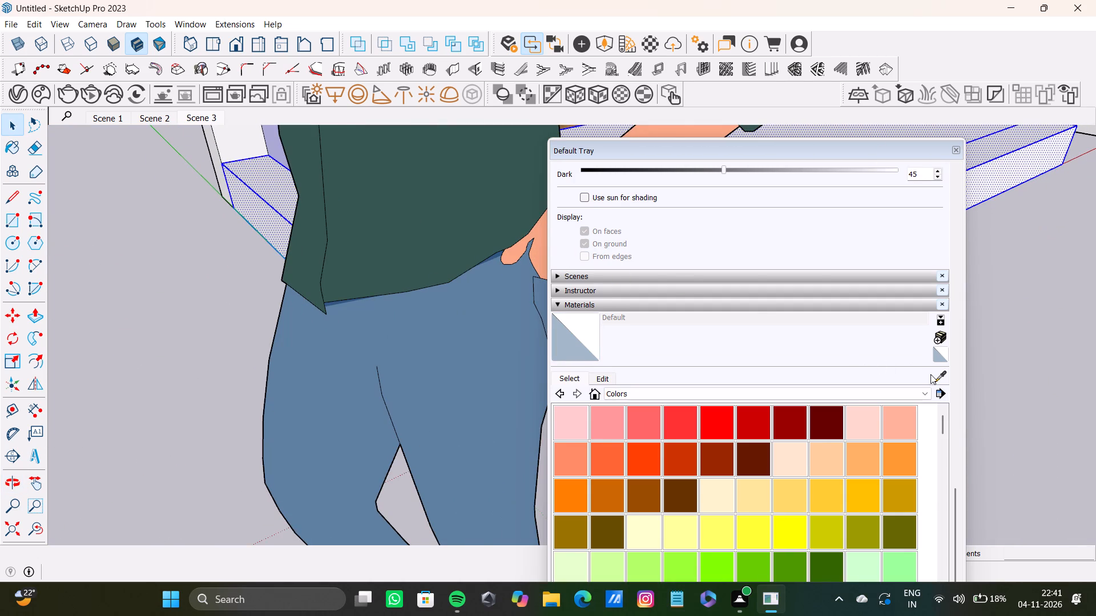
pyautogui.keyDown('shift'); pyautogui.click(936, 374); pyautogui.keyUp('shift')
pyautogui.keyDown('shift'); pyautogui.scroll(-6, 646, 401); pyautogui.keyUp('shift')
pyautogui.keyDown('shift'); pyautogui.click(654, 397); pyautogui.keyUp('shift')
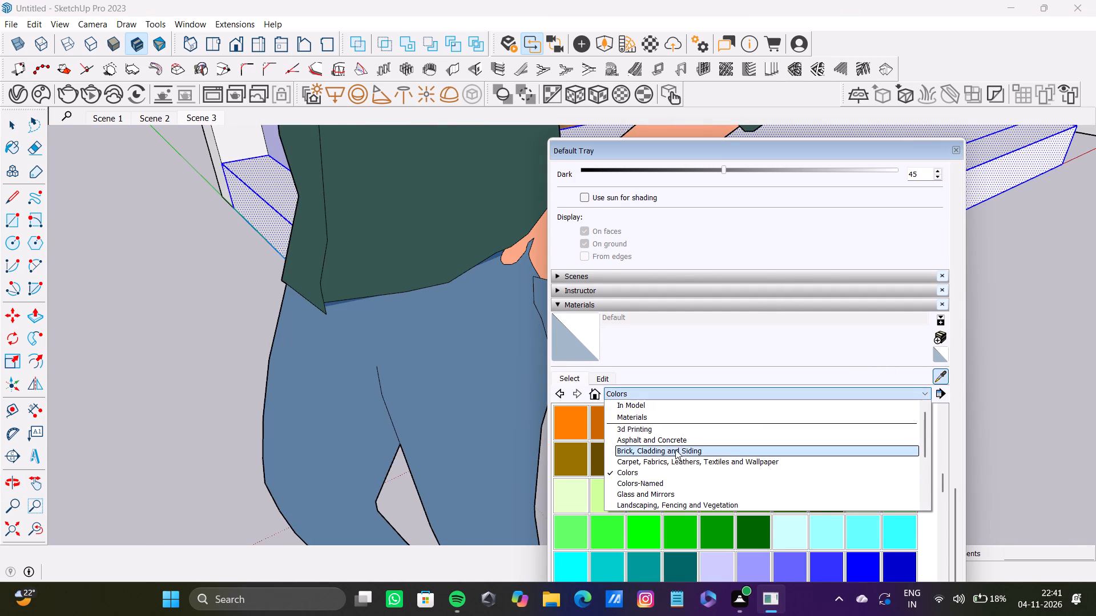
pyautogui.scroll(-3, 677, 457)
pyautogui.click(634, 448)
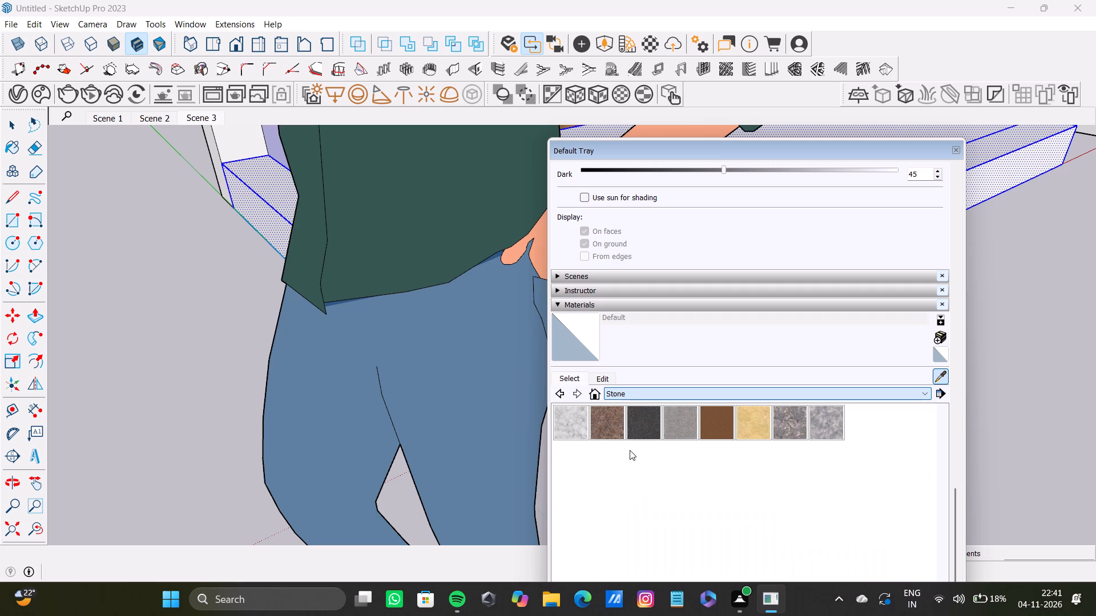
pyautogui.click(587, 424)
pyautogui.click(259, 183)
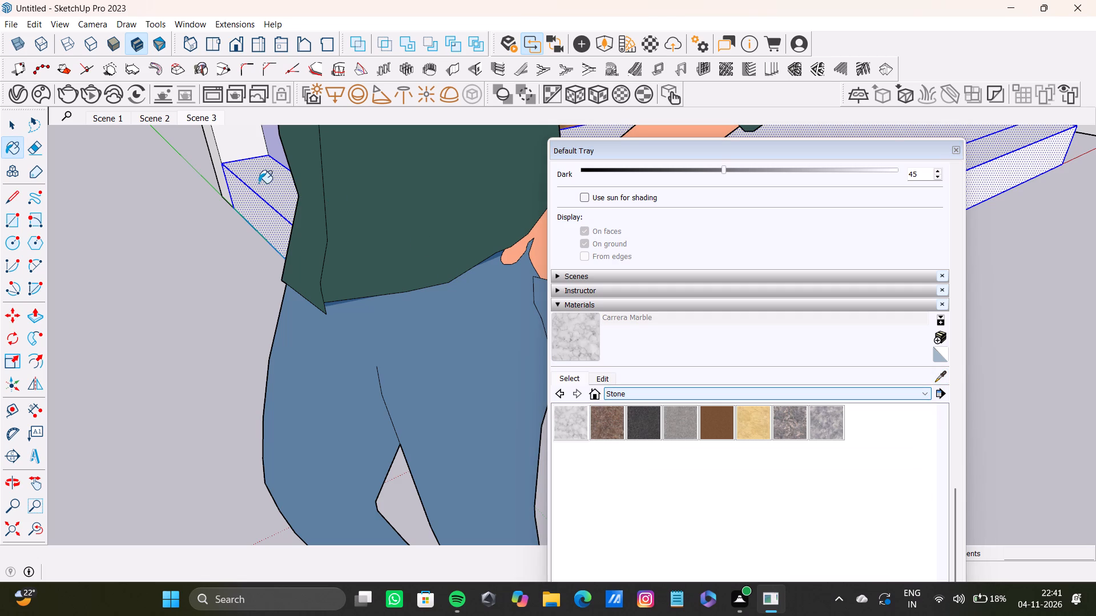
# Close the Default Tray to clear the view of the wall unit's marble floor base.
pyautogui.scroll(-5, 506, 305)
pyautogui.click(952, 150)
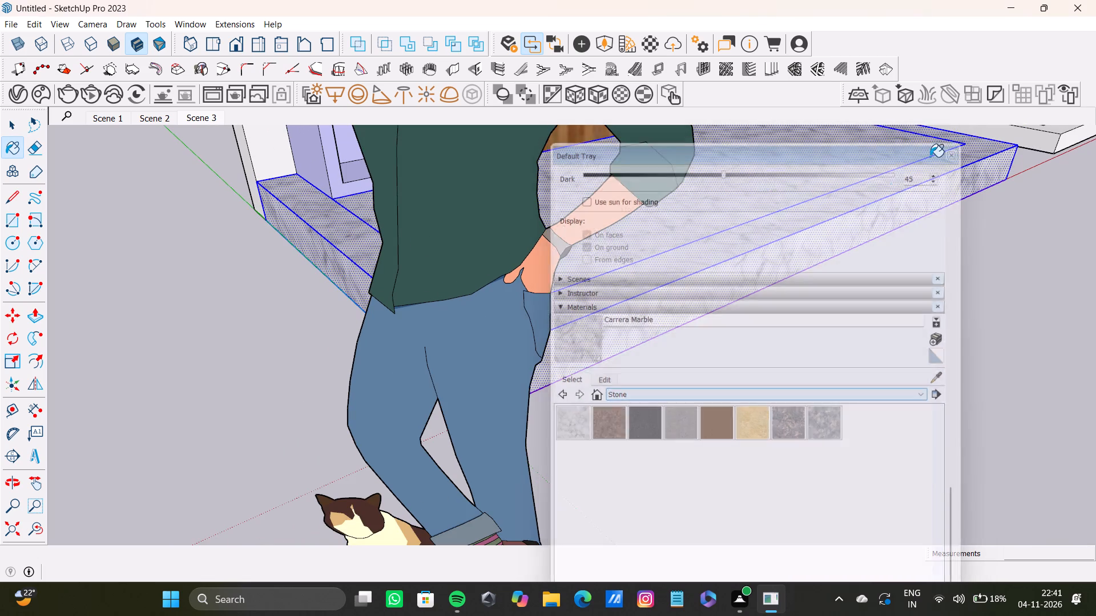
pyautogui.moveTo(677, 287); pyautogui.dragTo(539, 301, button='middle')
pyautogui.scroll(-7, 546, 283)
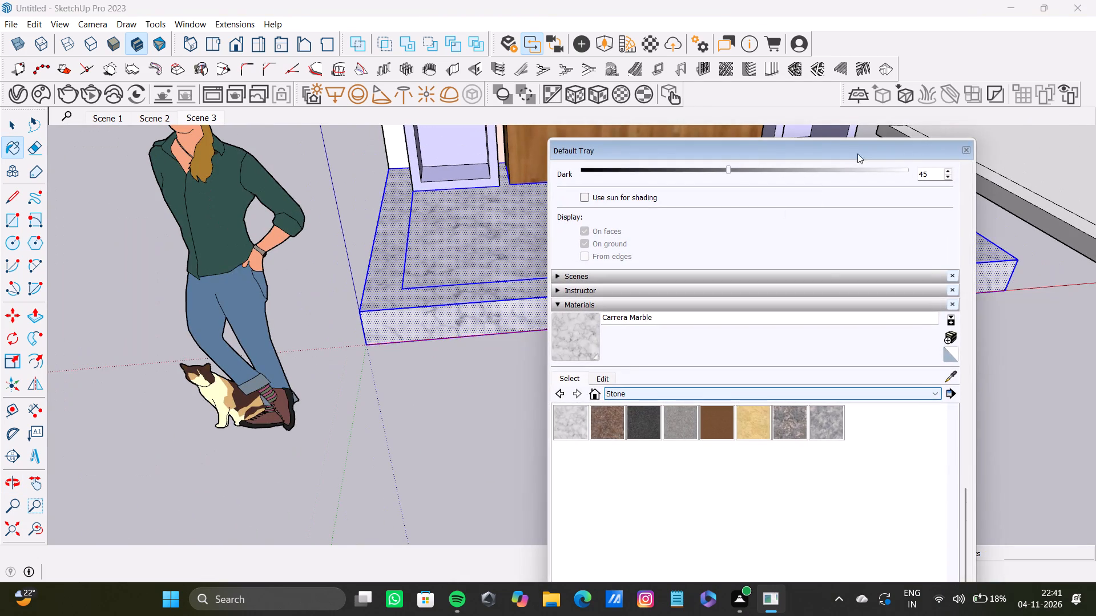
pyautogui.click(965, 155)
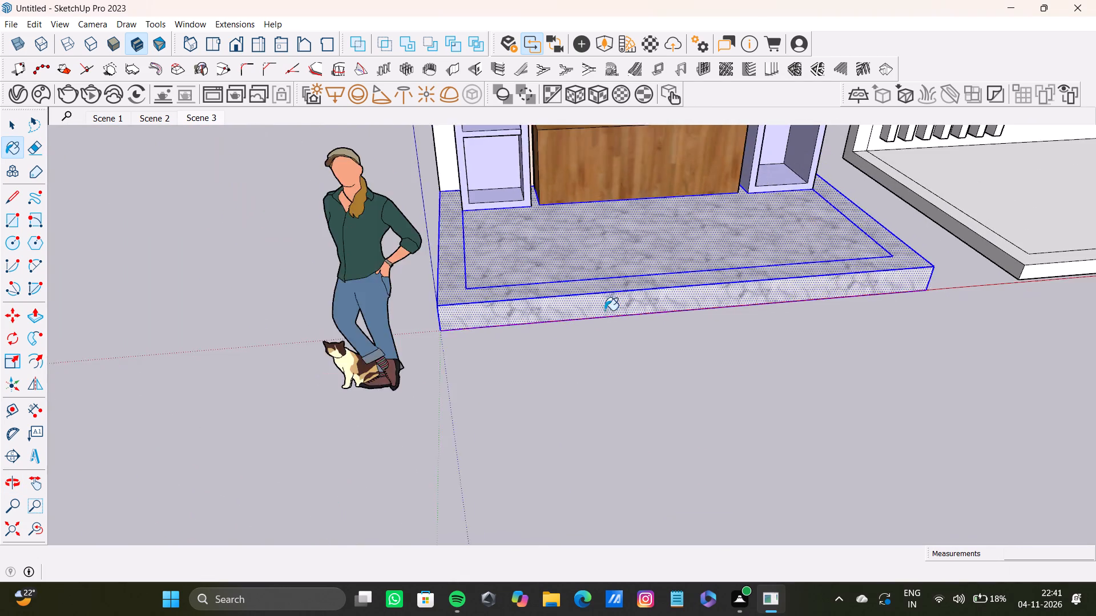
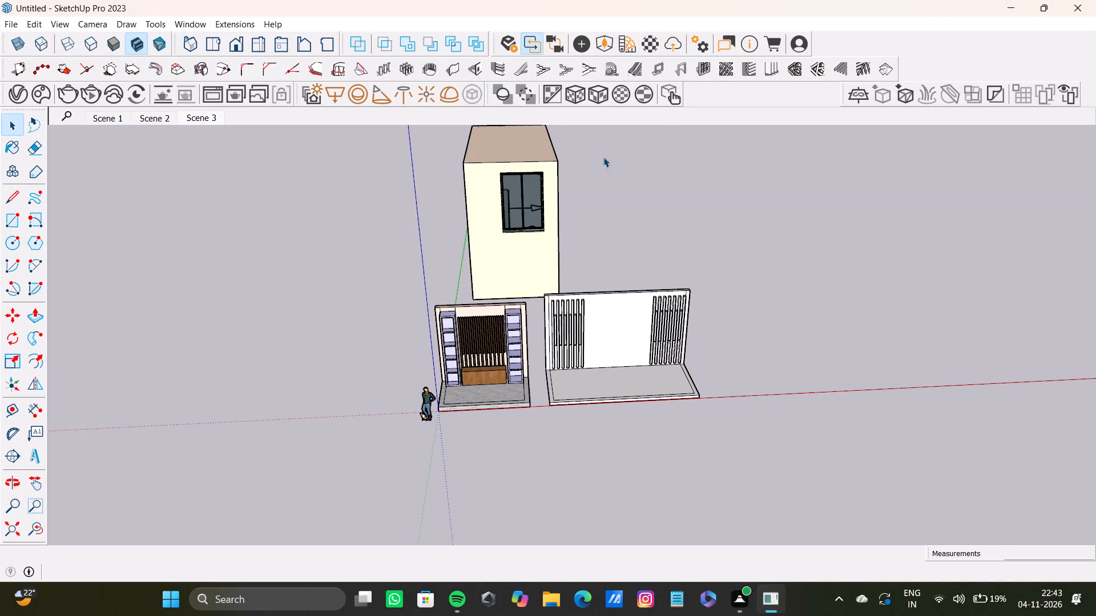
# Select the front, top and both side faces of the white wall's outermost tall slat, at the end nearest the shelved wall unit.
pyautogui.scroll(8, 449, 435)
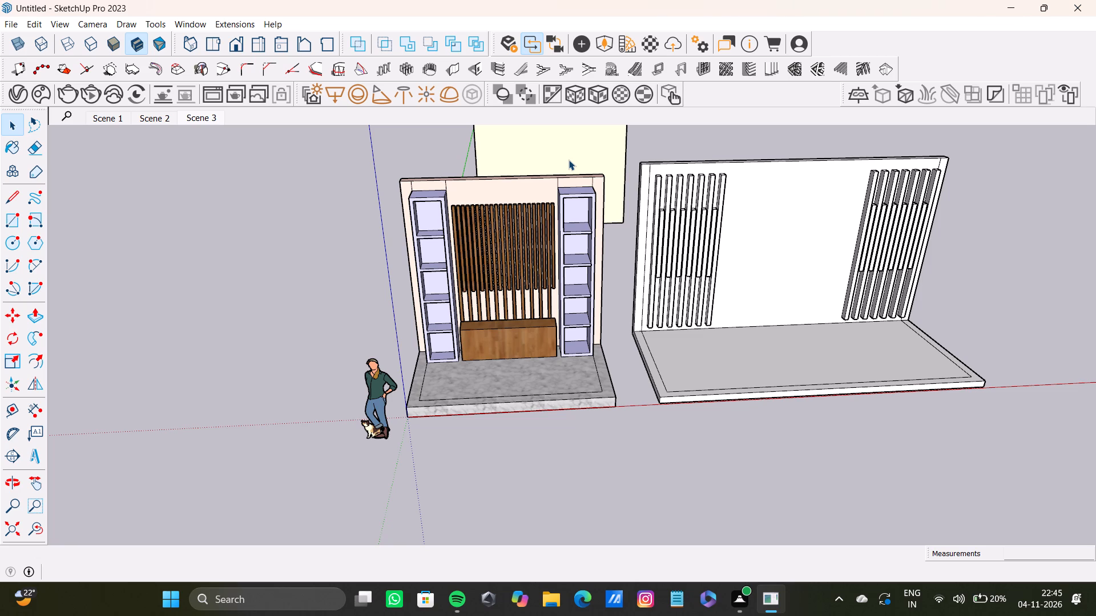
pyautogui.scroll(-8, 704, 325)
pyautogui.moveTo(672, 325); pyautogui.dragTo(400, 315, button='middle')
pyautogui.scroll(18, 521, 281)
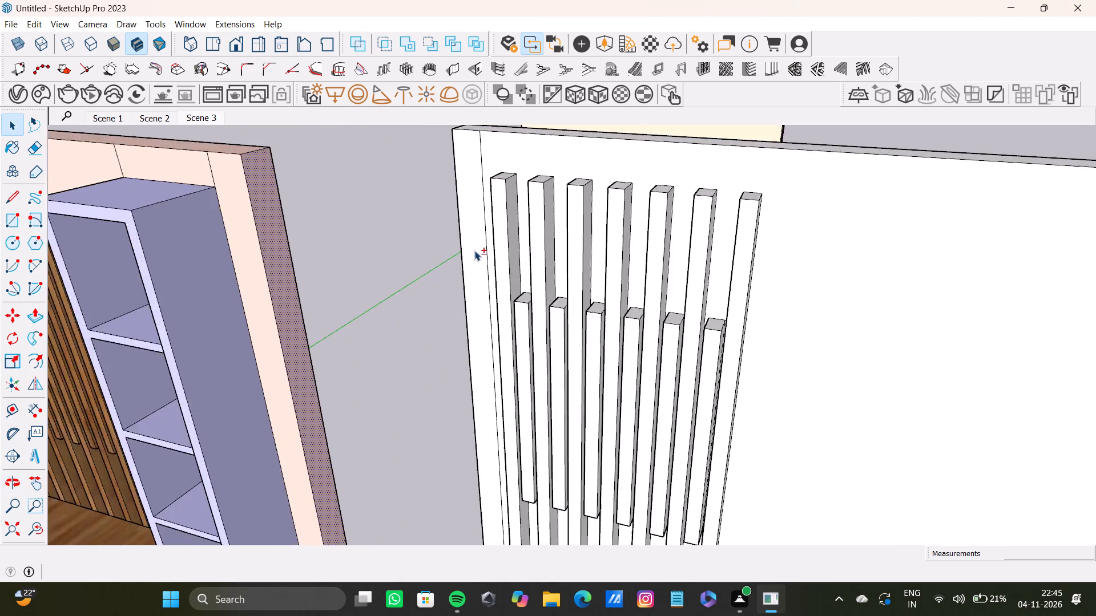
pyautogui.scroll(4, 474, 250)
pyautogui.keyDown('shift'); pyautogui.doubleClick(515, 244); pyautogui.keyUp('shift')
pyautogui.keyDown('shift'); pyautogui.doubleClick(533, 232); pyautogui.keyUp('shift')
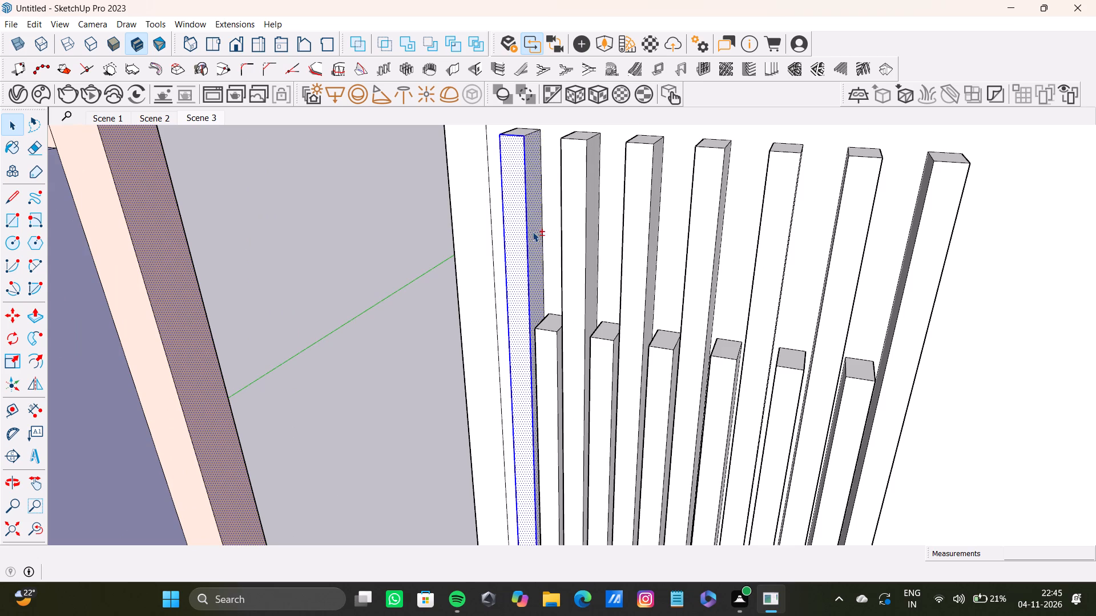
pyautogui.keyDown('shift'); pyautogui.scroll(-1, 525, 256); pyautogui.keyUp('shift')
pyautogui.keyDown('shift'); pyautogui.moveTo(524, 260); pyautogui.dragTo(509, 360, button='middle'); pyautogui.keyUp('shift')
pyautogui.keyDown('shift'); pyautogui.scroll(5, 501, 291); pyautogui.keyUp('shift')
pyautogui.keyDown('shift'); pyautogui.doubleClick(504, 224); pyautogui.keyUp('shift')
pyautogui.moveTo(490, 249); pyautogui.dragTo(530, 271, button='middle')
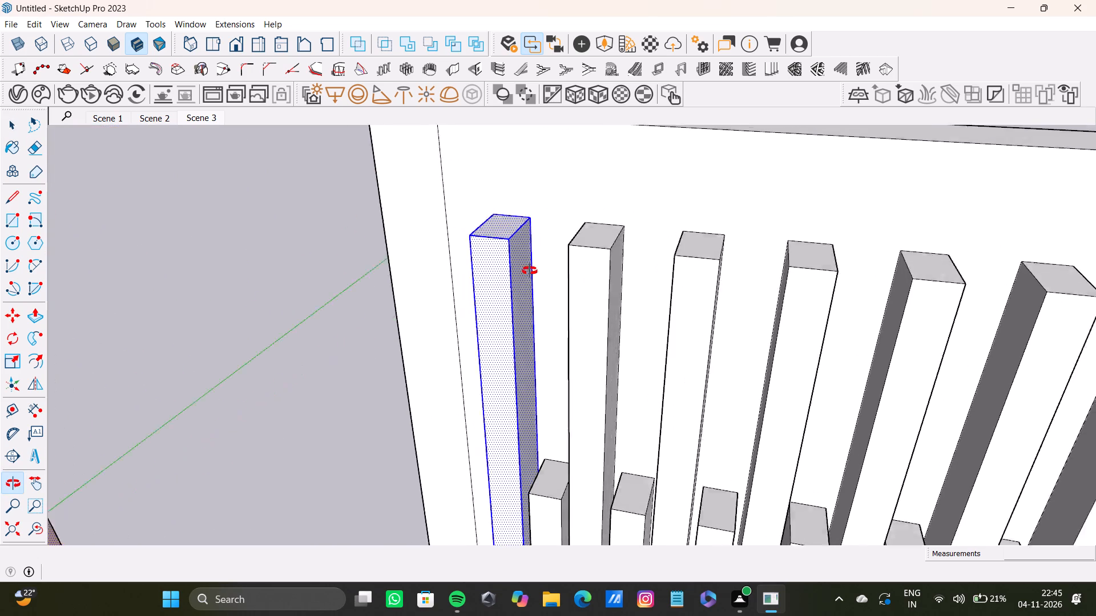
pyautogui.moveTo(530, 271); pyautogui.dragTo(667, 305, button='middle')
pyautogui.scroll(4, 480, 309)
pyautogui.keyDown('shift'); pyautogui.doubleClick(454, 317); pyautogui.keyUp('shift')
pyautogui.keyDown('shift'); pyautogui.scroll(-4, 581, 395); pyautogui.keyUp('shift')
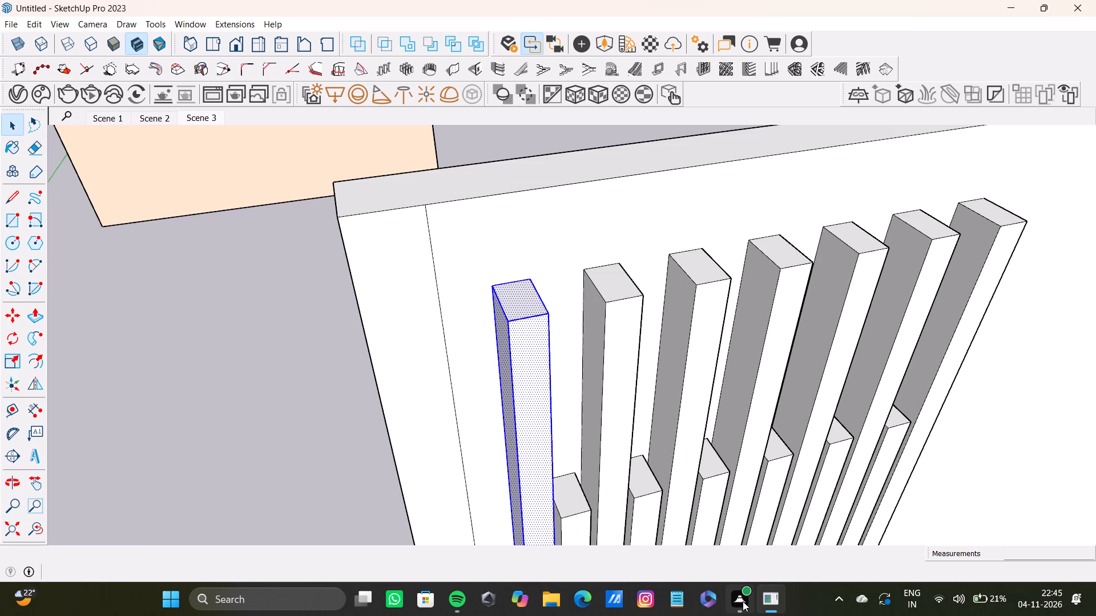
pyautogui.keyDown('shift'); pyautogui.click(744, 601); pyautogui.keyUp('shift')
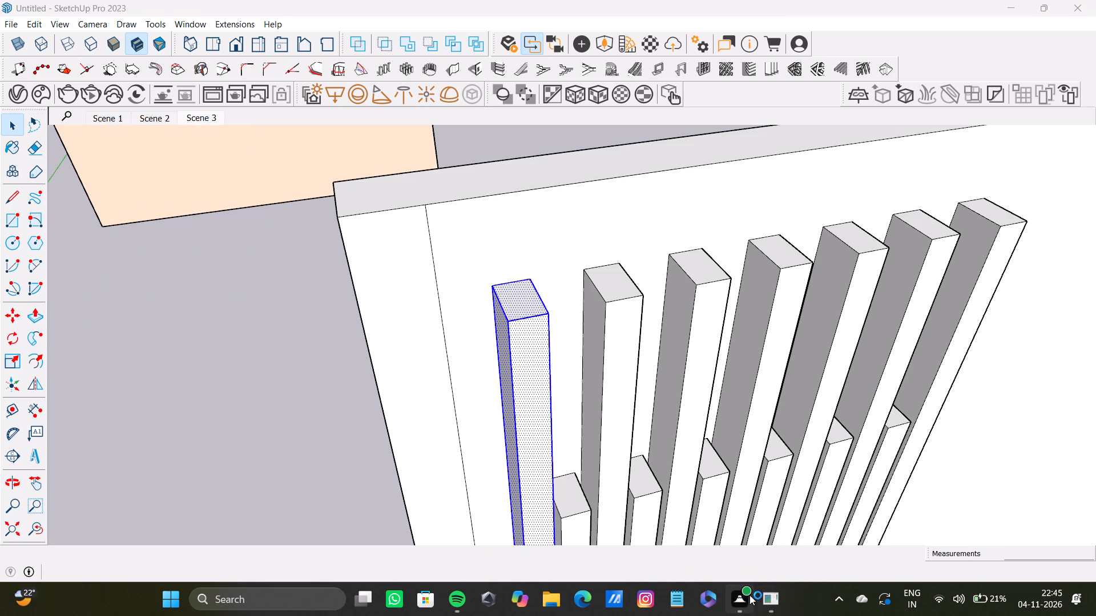
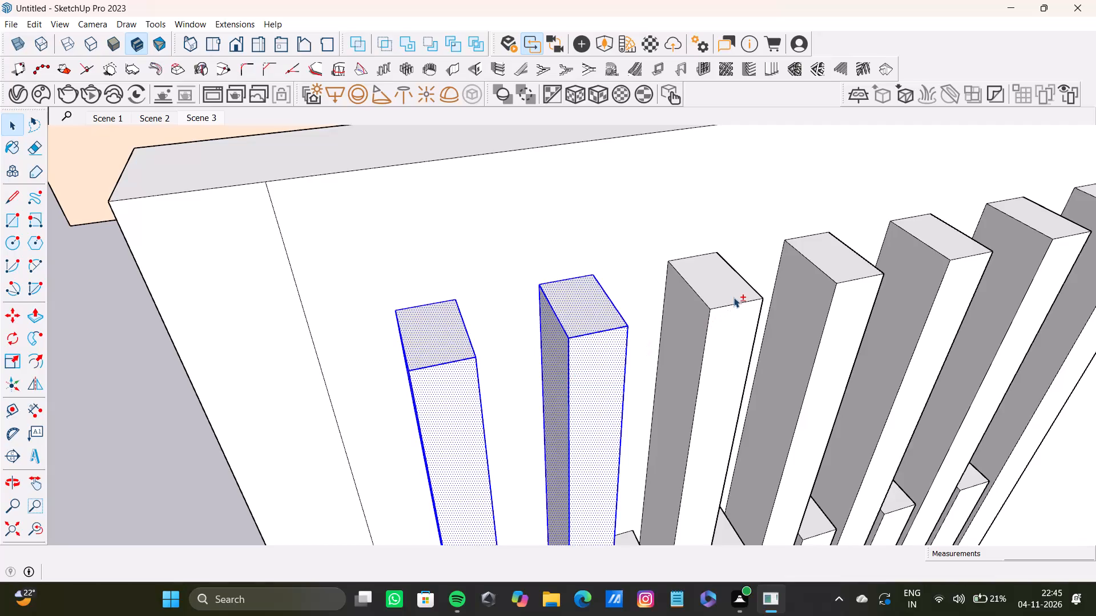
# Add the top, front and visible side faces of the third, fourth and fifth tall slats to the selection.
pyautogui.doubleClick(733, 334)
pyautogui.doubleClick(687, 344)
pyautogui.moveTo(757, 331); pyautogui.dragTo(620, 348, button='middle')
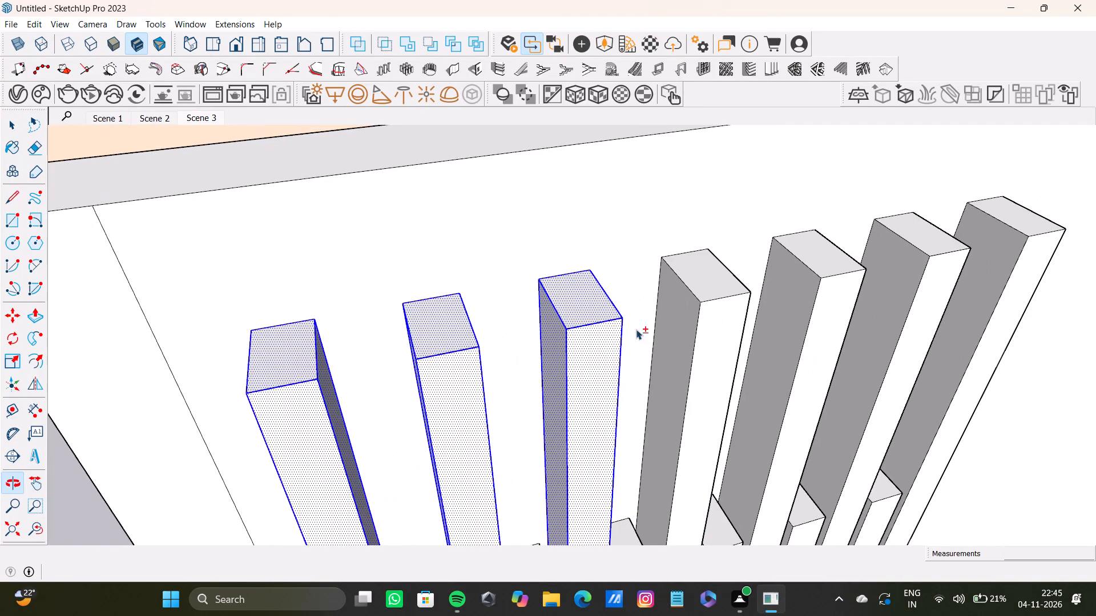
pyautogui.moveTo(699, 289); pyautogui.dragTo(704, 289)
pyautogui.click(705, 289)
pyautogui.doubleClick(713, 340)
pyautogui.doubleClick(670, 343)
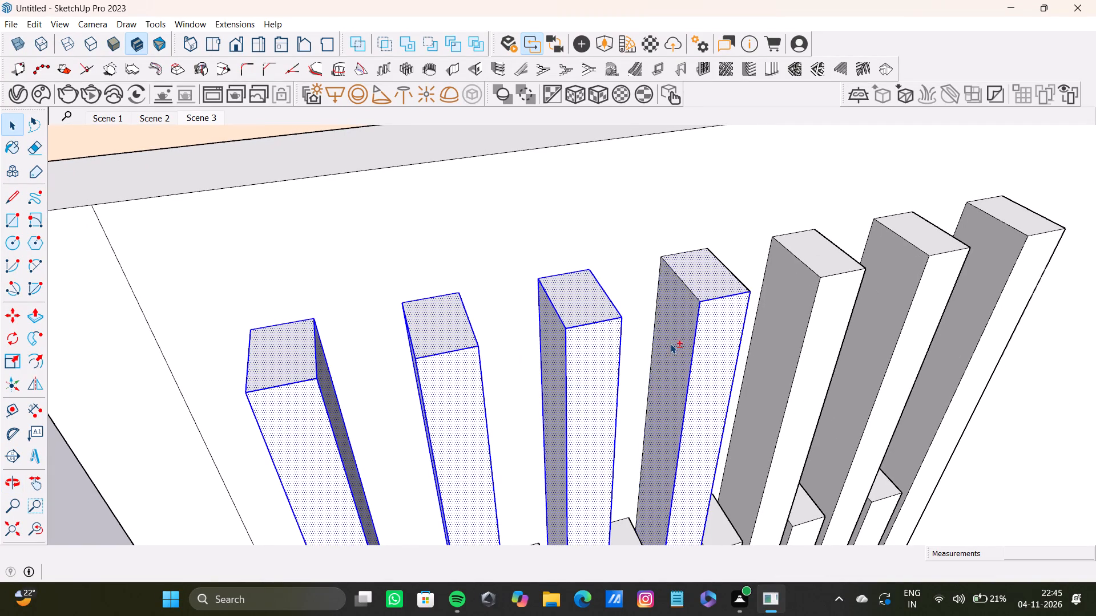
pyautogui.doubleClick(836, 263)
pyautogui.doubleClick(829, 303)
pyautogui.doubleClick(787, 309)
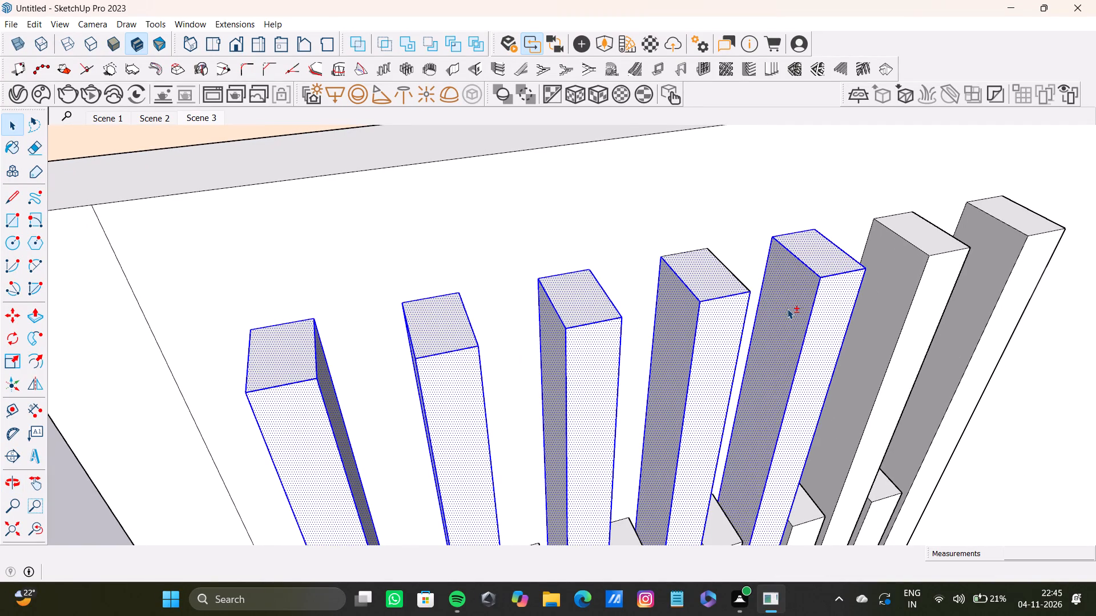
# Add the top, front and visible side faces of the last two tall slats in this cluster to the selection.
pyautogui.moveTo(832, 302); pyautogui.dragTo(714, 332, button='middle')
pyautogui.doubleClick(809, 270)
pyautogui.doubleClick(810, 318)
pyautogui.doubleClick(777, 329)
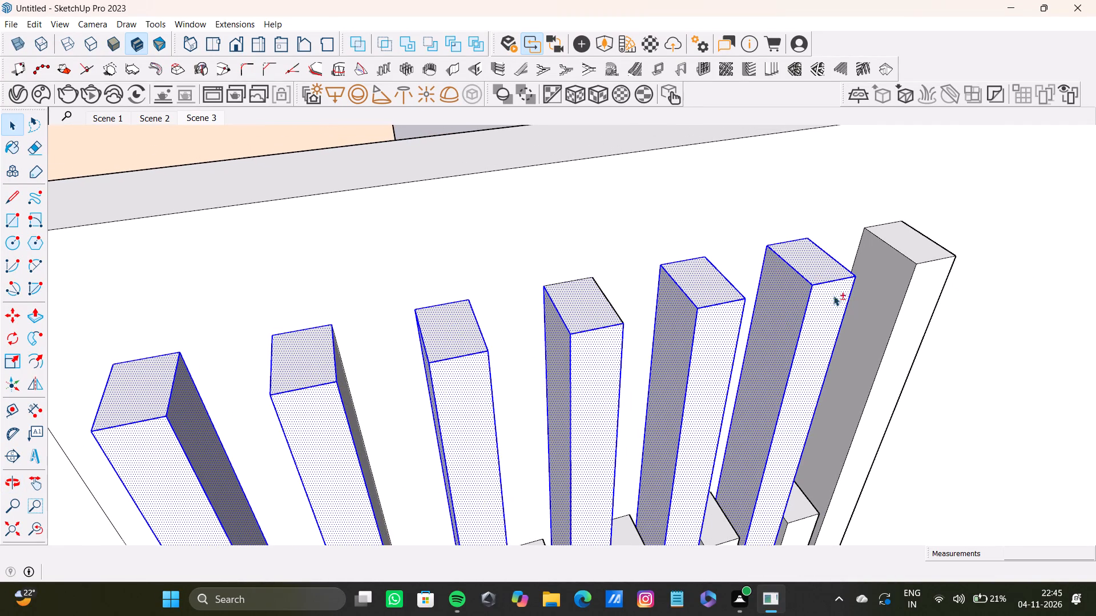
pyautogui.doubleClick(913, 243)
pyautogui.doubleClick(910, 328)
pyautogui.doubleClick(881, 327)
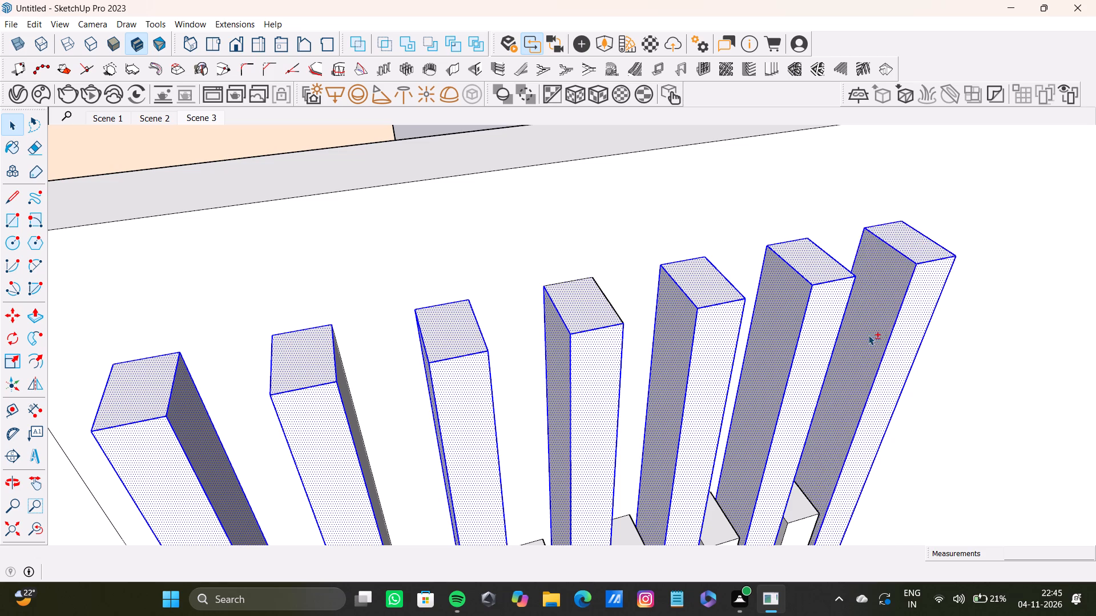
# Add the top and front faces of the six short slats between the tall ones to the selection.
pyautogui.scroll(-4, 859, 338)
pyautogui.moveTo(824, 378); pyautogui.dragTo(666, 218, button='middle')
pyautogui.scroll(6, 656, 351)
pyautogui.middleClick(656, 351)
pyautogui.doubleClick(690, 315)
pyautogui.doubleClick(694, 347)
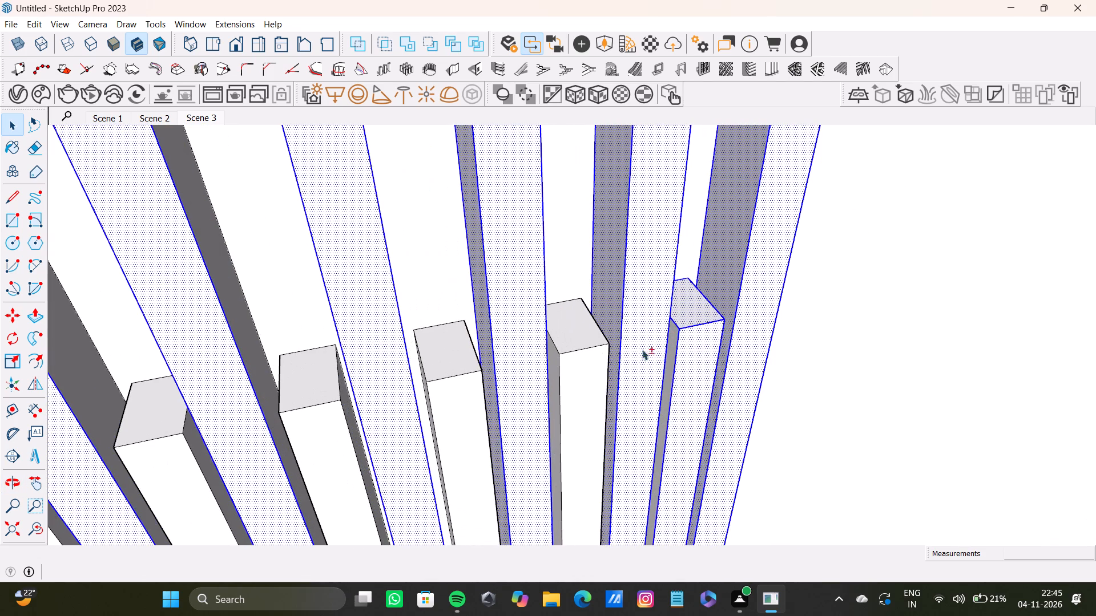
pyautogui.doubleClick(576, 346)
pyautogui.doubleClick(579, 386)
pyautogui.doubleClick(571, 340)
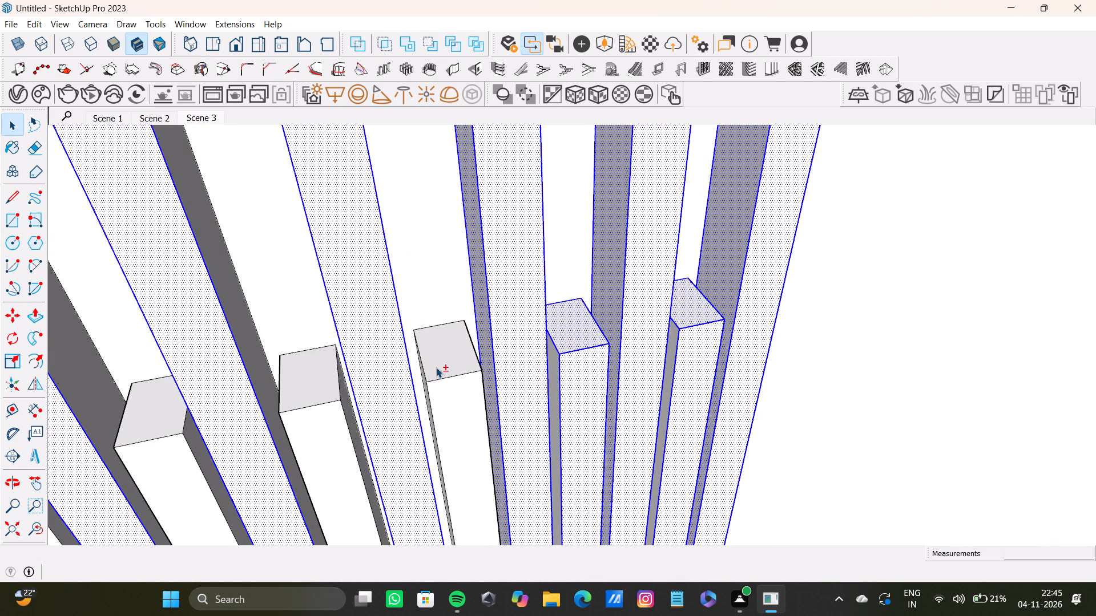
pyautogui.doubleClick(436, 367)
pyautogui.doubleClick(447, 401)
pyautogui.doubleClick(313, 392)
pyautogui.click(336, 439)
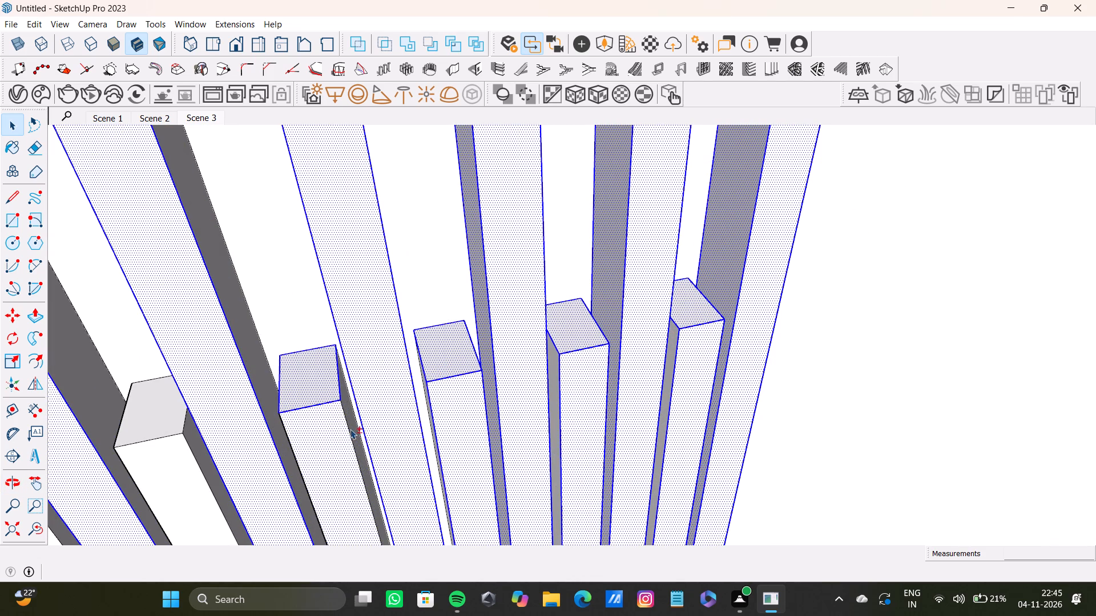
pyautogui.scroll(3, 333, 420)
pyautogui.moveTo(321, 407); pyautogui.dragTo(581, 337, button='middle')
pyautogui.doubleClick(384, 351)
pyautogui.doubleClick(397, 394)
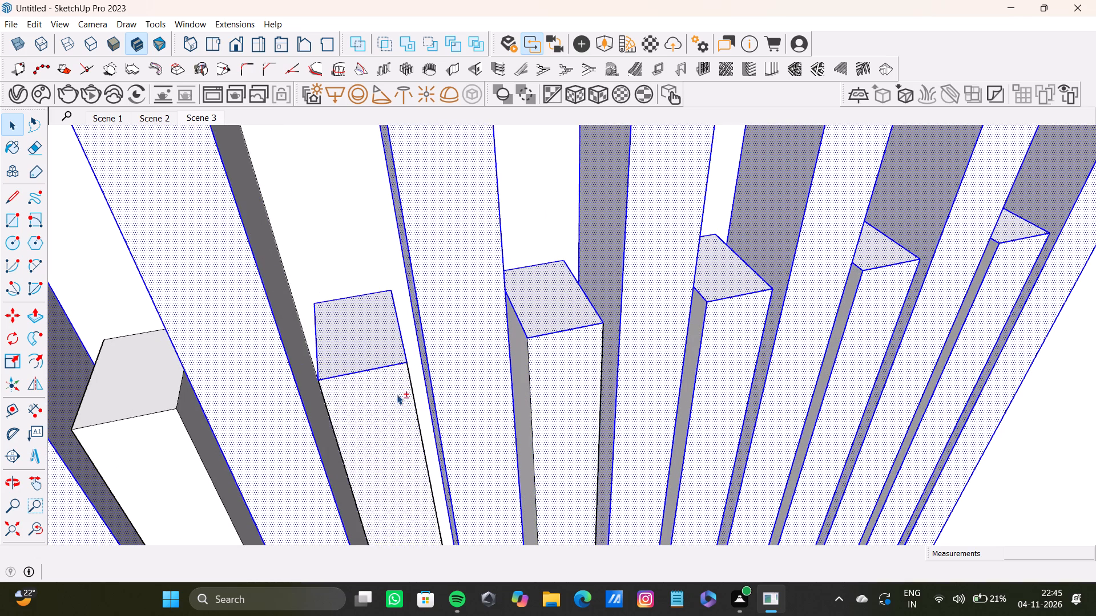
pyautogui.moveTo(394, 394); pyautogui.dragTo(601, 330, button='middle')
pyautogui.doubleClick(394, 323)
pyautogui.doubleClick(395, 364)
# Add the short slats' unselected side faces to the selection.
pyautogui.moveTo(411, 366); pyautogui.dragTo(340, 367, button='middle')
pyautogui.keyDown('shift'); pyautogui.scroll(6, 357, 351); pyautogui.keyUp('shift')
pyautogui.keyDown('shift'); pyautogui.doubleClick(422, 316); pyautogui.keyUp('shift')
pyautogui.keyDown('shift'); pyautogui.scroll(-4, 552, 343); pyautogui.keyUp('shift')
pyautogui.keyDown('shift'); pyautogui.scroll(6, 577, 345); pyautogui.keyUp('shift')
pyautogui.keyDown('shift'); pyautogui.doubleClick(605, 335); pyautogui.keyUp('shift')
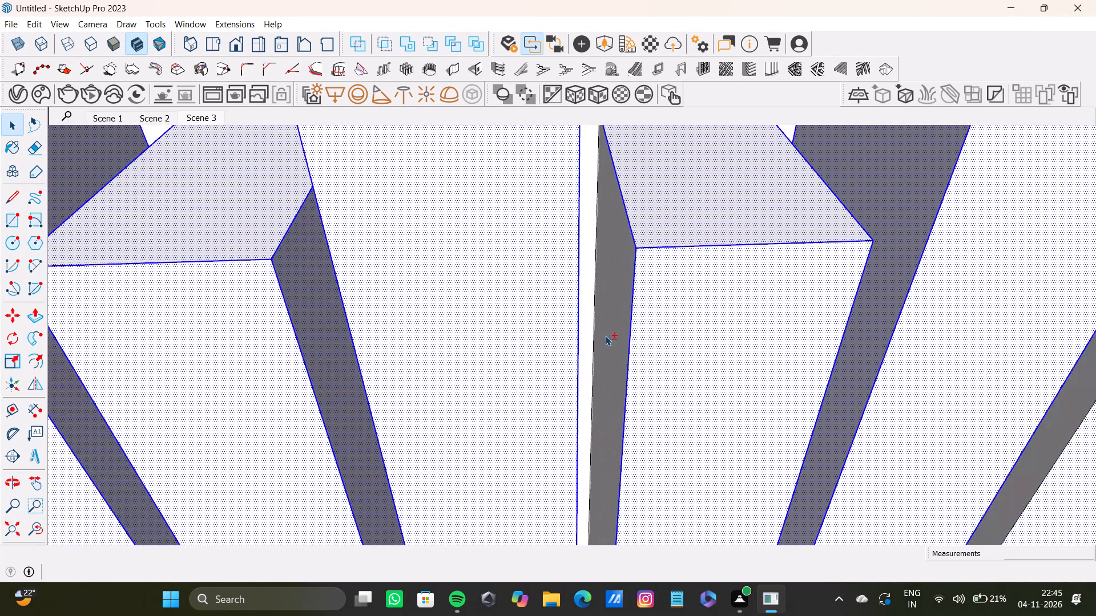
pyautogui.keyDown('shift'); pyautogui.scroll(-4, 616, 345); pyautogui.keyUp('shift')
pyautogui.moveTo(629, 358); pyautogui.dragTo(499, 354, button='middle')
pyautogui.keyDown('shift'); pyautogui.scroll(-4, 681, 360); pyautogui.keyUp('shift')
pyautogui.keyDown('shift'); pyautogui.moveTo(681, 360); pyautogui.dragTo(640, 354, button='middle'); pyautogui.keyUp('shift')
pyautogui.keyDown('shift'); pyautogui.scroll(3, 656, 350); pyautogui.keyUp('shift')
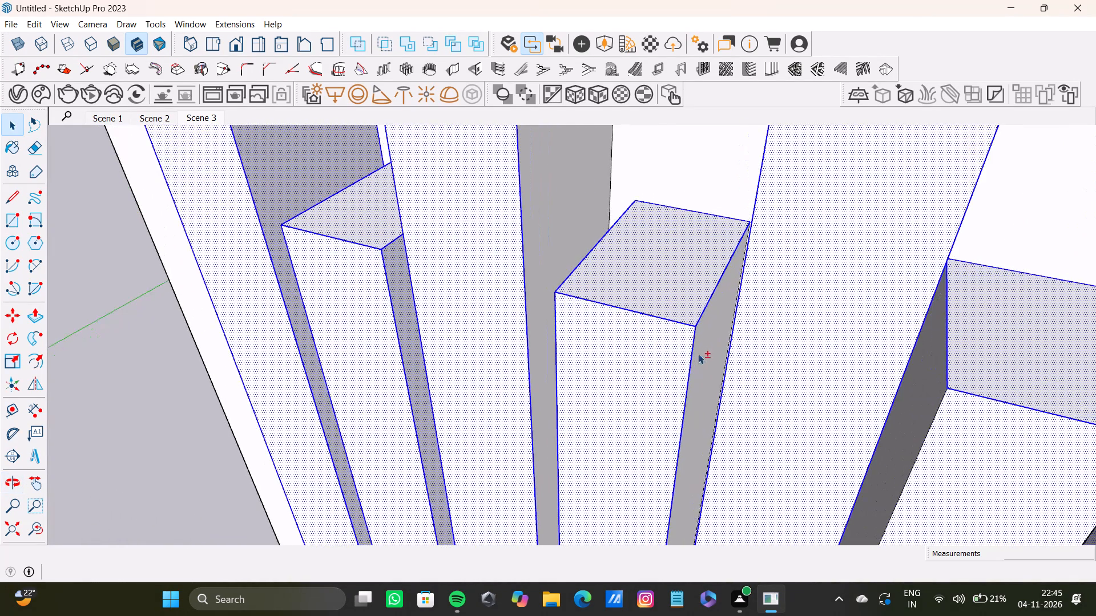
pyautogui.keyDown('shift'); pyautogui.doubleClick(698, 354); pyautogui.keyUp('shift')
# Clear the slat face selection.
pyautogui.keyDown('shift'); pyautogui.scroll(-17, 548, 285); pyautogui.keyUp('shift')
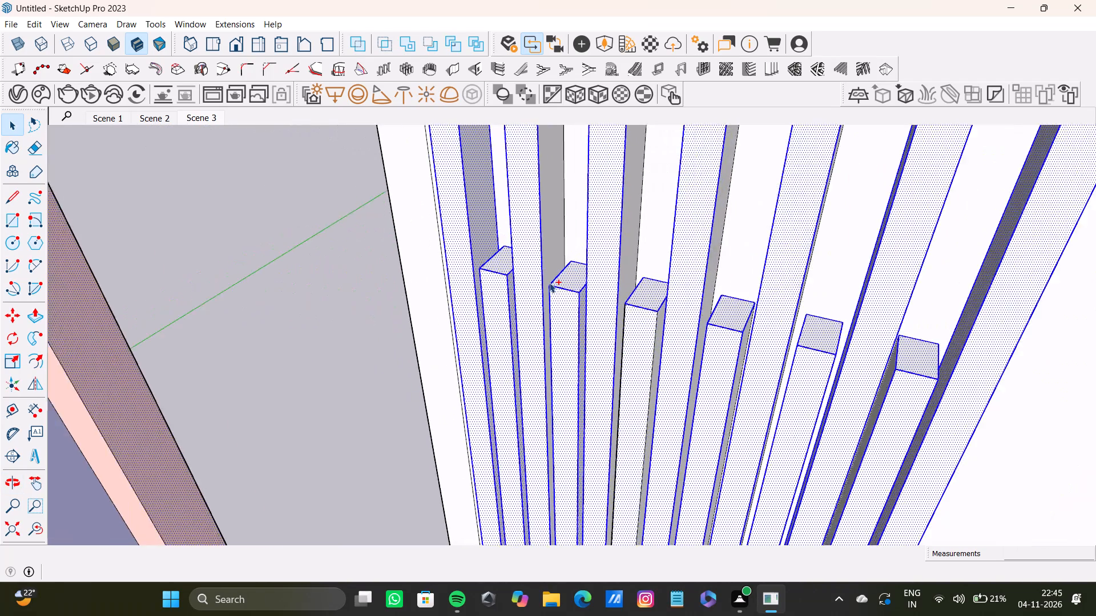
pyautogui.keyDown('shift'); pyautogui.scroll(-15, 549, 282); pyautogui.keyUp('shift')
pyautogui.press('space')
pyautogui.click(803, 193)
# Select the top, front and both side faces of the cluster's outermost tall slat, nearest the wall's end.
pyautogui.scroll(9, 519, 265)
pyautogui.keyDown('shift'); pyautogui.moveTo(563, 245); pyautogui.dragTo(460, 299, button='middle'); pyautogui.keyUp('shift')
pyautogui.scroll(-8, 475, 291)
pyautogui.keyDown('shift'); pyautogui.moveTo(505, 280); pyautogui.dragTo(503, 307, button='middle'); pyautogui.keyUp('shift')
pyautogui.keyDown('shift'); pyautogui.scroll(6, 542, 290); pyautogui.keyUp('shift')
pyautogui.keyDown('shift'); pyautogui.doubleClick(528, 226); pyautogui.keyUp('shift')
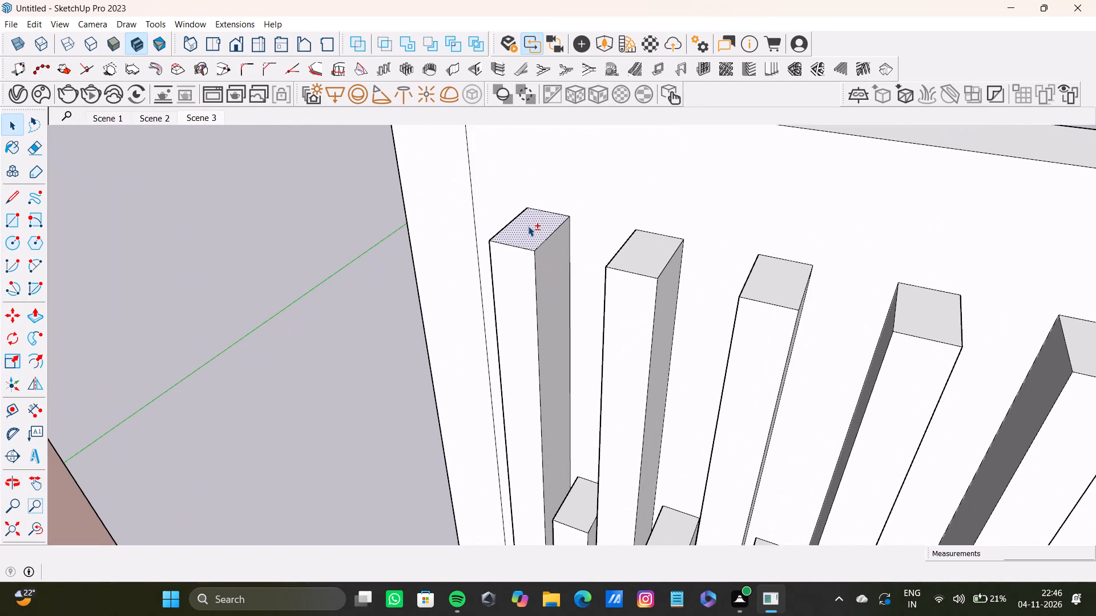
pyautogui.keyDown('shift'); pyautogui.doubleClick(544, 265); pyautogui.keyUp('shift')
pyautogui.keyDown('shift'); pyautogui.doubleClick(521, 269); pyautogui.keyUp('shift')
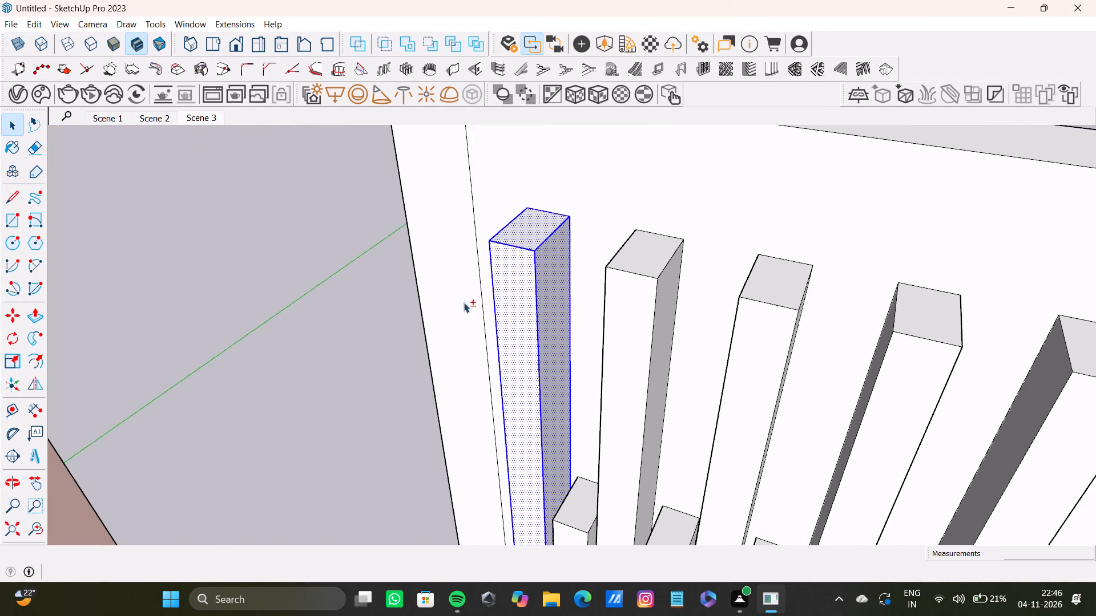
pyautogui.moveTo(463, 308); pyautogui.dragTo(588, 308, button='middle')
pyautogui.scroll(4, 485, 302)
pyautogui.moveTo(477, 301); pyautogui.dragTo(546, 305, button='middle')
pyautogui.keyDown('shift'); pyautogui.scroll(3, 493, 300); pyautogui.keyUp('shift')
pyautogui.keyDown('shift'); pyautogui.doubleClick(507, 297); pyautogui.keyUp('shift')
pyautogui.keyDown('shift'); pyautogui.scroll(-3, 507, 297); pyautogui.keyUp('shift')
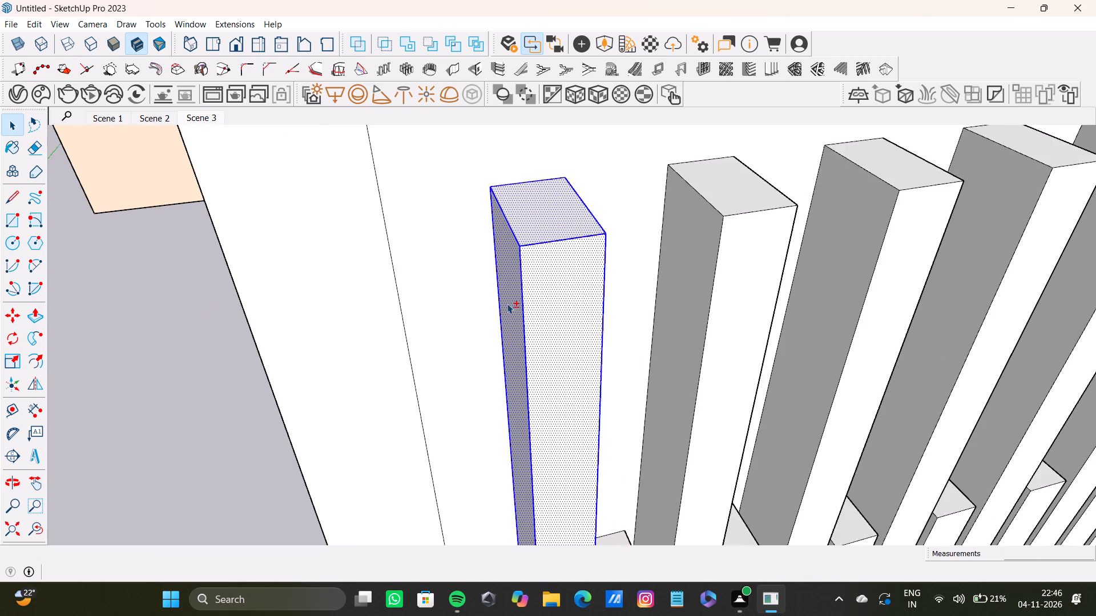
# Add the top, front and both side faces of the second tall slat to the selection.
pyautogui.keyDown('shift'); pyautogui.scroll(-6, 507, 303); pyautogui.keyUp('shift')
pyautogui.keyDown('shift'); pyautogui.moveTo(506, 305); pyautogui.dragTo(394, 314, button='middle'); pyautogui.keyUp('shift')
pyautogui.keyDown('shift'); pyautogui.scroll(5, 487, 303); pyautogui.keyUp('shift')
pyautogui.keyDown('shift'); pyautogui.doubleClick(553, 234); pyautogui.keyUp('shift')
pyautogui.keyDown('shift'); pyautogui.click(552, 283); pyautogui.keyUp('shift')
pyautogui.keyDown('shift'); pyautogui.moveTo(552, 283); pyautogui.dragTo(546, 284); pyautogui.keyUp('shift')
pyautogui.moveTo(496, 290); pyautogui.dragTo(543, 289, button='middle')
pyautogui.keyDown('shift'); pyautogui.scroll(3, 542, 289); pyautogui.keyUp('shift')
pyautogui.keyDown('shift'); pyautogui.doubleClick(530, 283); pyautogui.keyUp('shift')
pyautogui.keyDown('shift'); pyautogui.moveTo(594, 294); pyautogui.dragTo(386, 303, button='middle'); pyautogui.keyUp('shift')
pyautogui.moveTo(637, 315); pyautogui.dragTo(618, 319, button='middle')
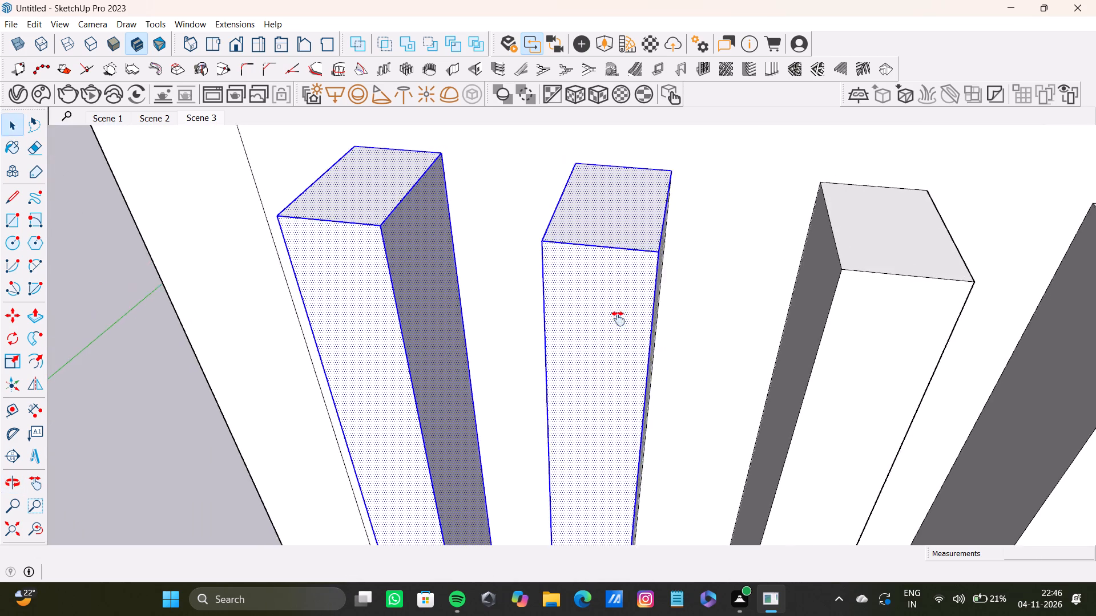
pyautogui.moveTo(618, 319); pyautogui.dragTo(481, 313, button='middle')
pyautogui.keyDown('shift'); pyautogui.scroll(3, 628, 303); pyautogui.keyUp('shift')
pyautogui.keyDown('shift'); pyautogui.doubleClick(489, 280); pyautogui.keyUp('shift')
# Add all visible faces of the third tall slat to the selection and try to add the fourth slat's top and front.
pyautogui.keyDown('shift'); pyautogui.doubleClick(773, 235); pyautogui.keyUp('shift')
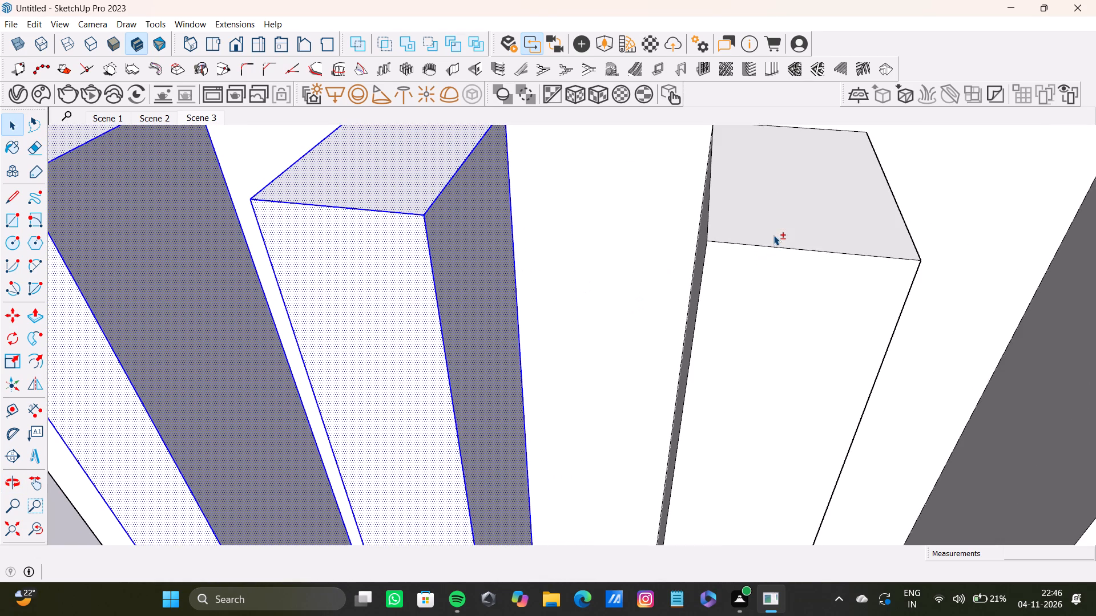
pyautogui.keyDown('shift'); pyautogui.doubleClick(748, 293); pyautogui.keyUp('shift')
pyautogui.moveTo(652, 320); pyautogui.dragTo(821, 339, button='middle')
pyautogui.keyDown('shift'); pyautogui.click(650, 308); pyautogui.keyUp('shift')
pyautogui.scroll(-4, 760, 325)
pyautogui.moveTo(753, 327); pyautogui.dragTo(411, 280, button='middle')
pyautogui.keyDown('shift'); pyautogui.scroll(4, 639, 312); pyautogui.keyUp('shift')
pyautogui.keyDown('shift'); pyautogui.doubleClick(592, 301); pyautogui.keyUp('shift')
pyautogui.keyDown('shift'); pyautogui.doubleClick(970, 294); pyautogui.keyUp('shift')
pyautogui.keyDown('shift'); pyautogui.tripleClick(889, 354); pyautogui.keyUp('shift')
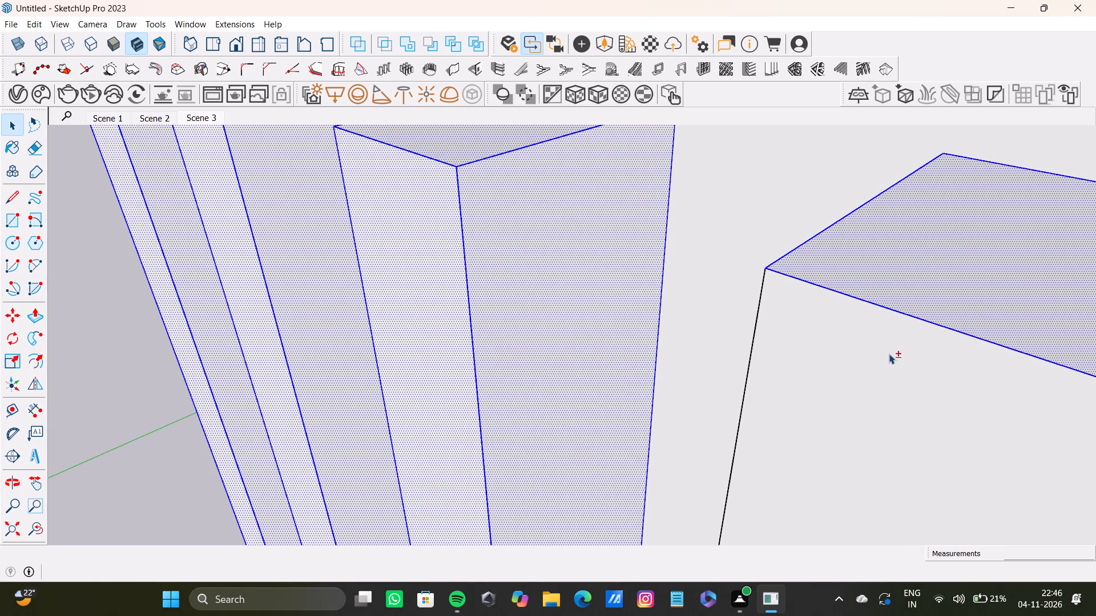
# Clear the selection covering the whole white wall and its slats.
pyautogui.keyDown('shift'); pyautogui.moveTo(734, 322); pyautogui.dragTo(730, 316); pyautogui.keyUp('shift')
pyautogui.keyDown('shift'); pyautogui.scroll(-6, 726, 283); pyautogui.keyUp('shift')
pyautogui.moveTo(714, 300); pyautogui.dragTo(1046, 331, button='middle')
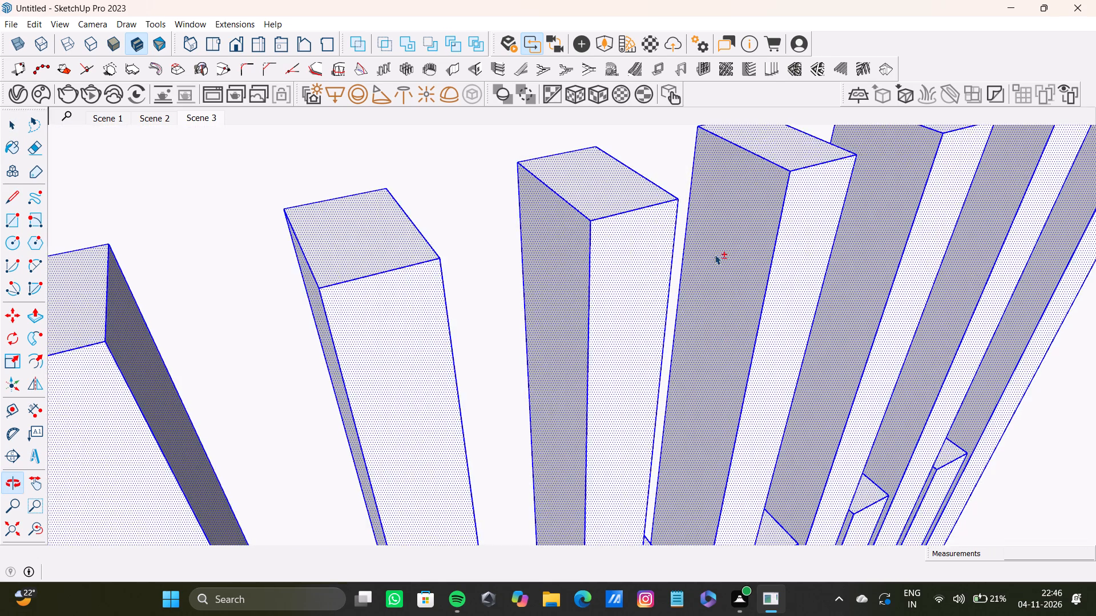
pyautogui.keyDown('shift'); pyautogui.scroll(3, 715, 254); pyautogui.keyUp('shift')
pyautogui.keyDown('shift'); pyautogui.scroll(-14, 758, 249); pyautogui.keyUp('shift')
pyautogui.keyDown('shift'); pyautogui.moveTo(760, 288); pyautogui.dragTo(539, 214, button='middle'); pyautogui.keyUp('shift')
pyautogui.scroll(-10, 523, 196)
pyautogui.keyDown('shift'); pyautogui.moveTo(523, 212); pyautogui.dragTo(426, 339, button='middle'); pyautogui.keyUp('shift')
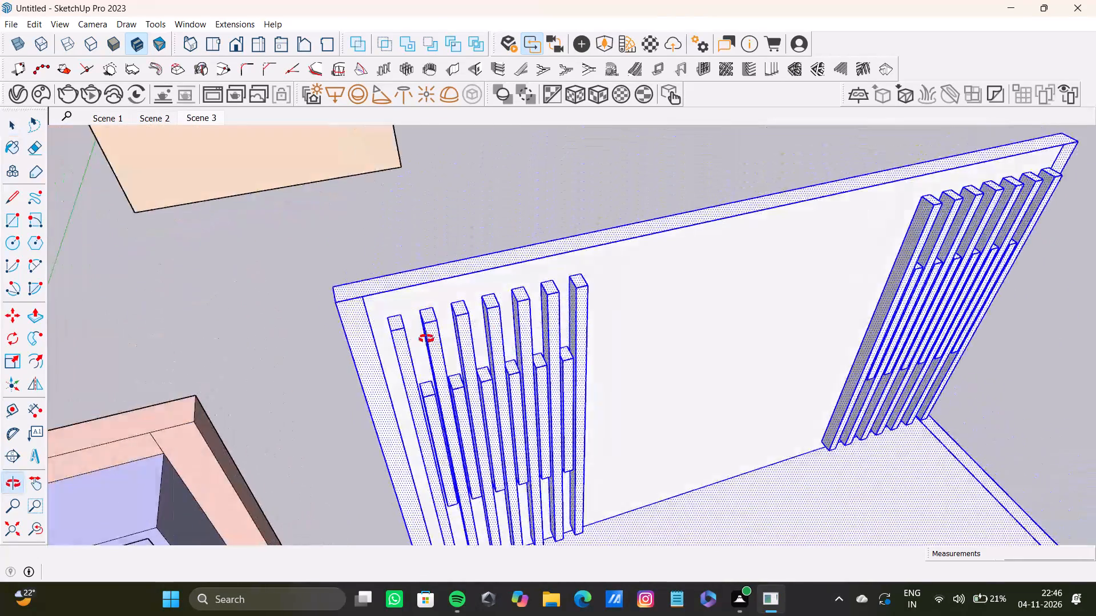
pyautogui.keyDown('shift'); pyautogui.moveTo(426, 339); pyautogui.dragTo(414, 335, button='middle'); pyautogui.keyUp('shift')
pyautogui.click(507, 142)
# Select the top, front and both side faces of the cluster's outermost tall slat, nearest the wall's end.
pyautogui.keyDown('shift'); pyautogui.scroll(8, 391, 307); pyautogui.keyUp('shift')
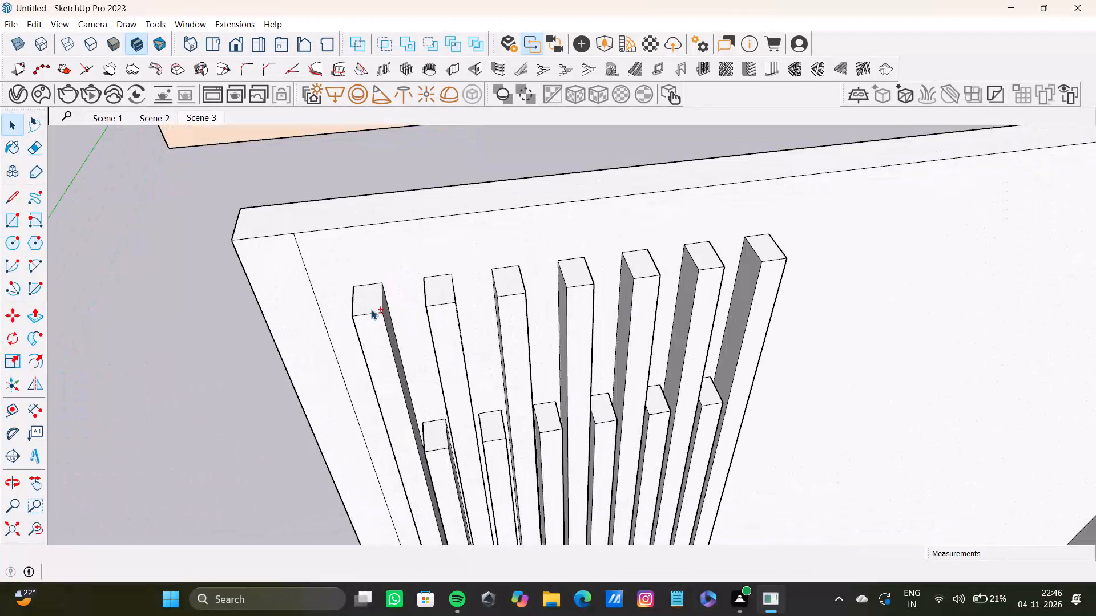
pyautogui.keyDown('shift'); pyautogui.doubleClick(371, 309); pyautogui.keyUp('shift')
pyautogui.keyDown('shift'); pyautogui.doubleClick(382, 335); pyautogui.keyUp('shift')
pyautogui.moveTo(413, 343); pyautogui.dragTo(309, 346, button='middle')
pyautogui.keyDown('shift'); pyautogui.scroll(3, 370, 314); pyautogui.keyUp('shift')
pyautogui.keyDown('shift'); pyautogui.doubleClick(415, 305); pyautogui.keyUp('shift')
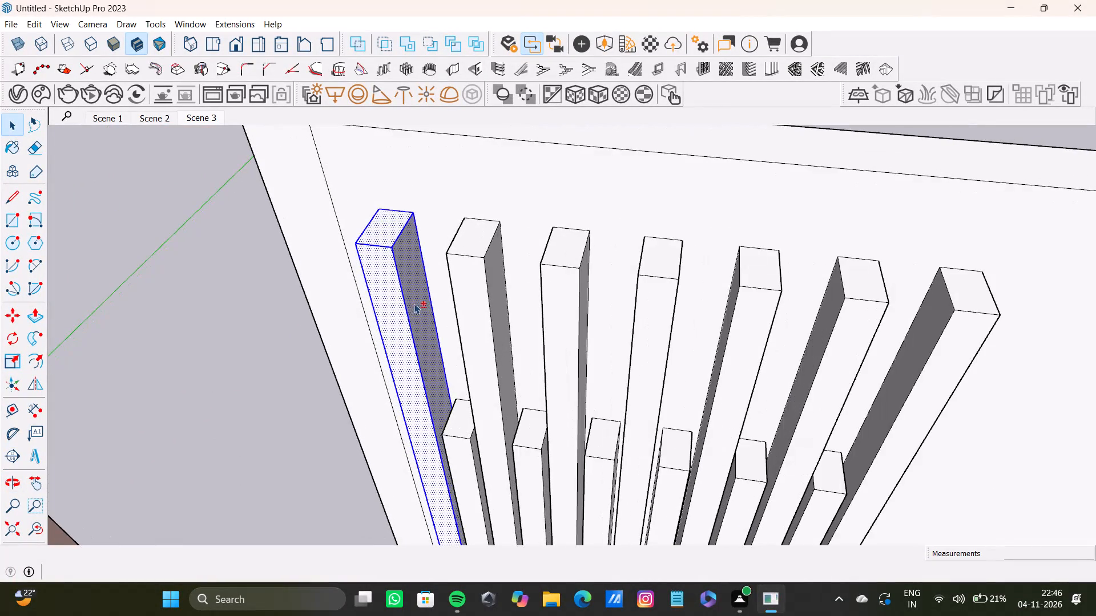
pyautogui.keyDown('shift'); pyautogui.moveTo(362, 319); pyautogui.dragTo(574, 302, button='middle'); pyautogui.keyUp('shift')
pyautogui.scroll(3, 390, 318)
pyautogui.keyDown('shift'); pyautogui.moveTo(388, 324); pyautogui.dragTo(428, 262, button='middle'); pyautogui.keyUp('shift')
pyautogui.keyDown('shift'); pyautogui.scroll(4, 394, 294); pyautogui.keyUp('shift')
pyautogui.keyDown('shift'); pyautogui.click(414, 298); pyautogui.keyUp('shift')
pyautogui.keyDown('shift'); pyautogui.moveTo(414, 298); pyautogui.dragTo(422, 291); pyautogui.keyUp('shift')
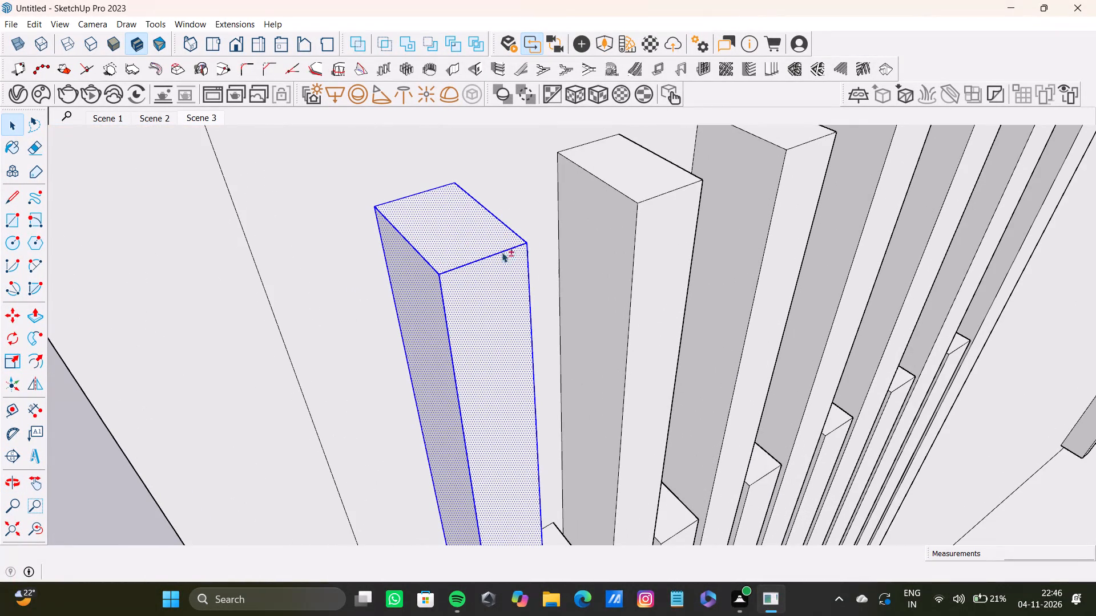
# Add the top, front and both side faces of the second tall slat to the selection.
pyautogui.keyDown('shift'); pyautogui.doubleClick(655, 190); pyautogui.keyUp('shift')
pyautogui.keyDown('shift'); pyautogui.doubleClick(667, 248); pyautogui.keyUp('shift')
pyautogui.keyDown('shift'); pyautogui.doubleClick(615, 251); pyautogui.keyUp('shift')
pyautogui.keyDown('shift'); pyautogui.doubleClick(649, 254); pyautogui.keyUp('shift')
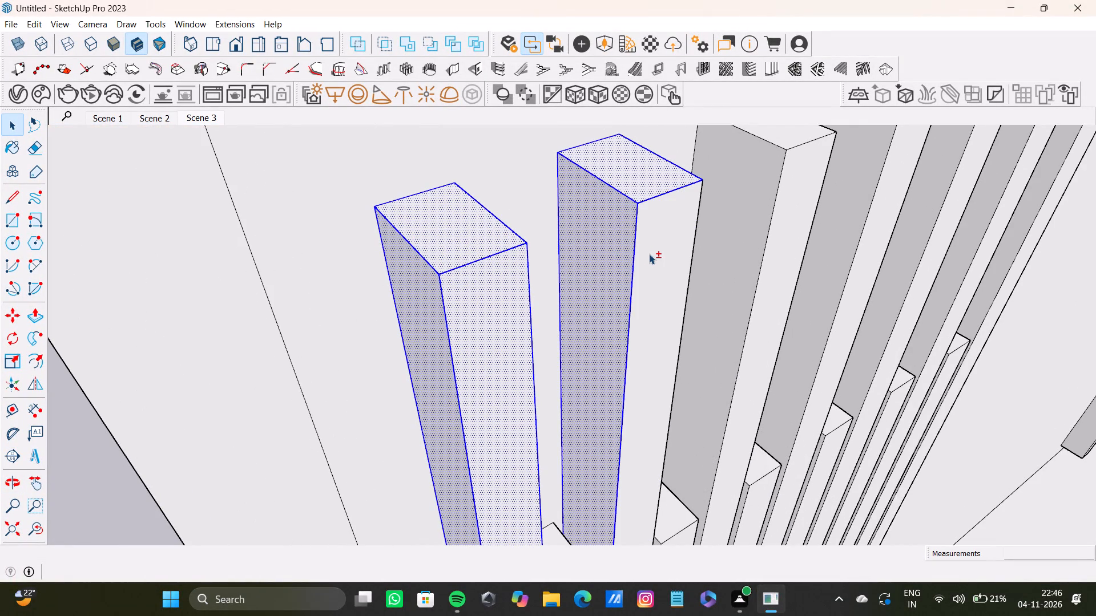
pyautogui.keyDown('shift'); pyautogui.scroll(-5, 649, 260); pyautogui.keyUp('shift')
pyautogui.moveTo(664, 270); pyautogui.dragTo(413, 264, button='middle')
pyautogui.keyDown('shift'); pyautogui.scroll(3, 593, 258); pyautogui.keyUp('shift')
pyautogui.keyDown('shift'); pyautogui.doubleClick(558, 261); pyautogui.keyUp('shift')
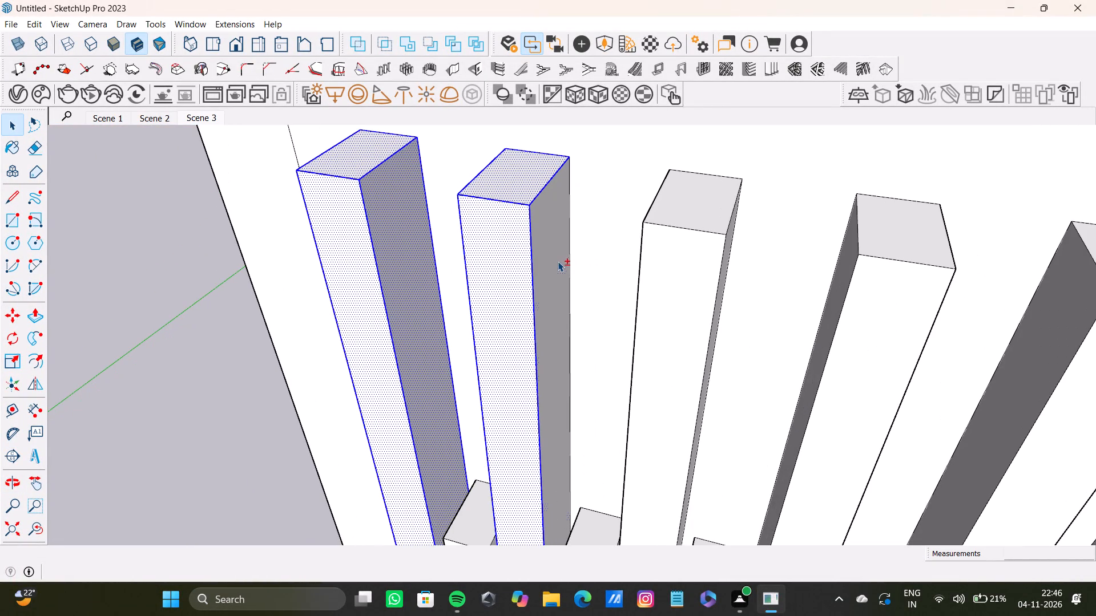
# Add the top, front and both side faces of the third tall slat to the selection.
pyautogui.keyDown('shift'); pyautogui.doubleClick(670, 212); pyautogui.keyUp('shift')
pyautogui.keyDown('shift'); pyautogui.doubleClick(664, 260); pyautogui.keyUp('shift')
pyautogui.keyDown('shift'); pyautogui.moveTo(687, 279); pyautogui.dragTo(535, 279, button='middle'); pyautogui.keyUp('shift')
pyautogui.keyDown('shift'); pyautogui.scroll(1, 547, 269); pyautogui.keyUp('shift')
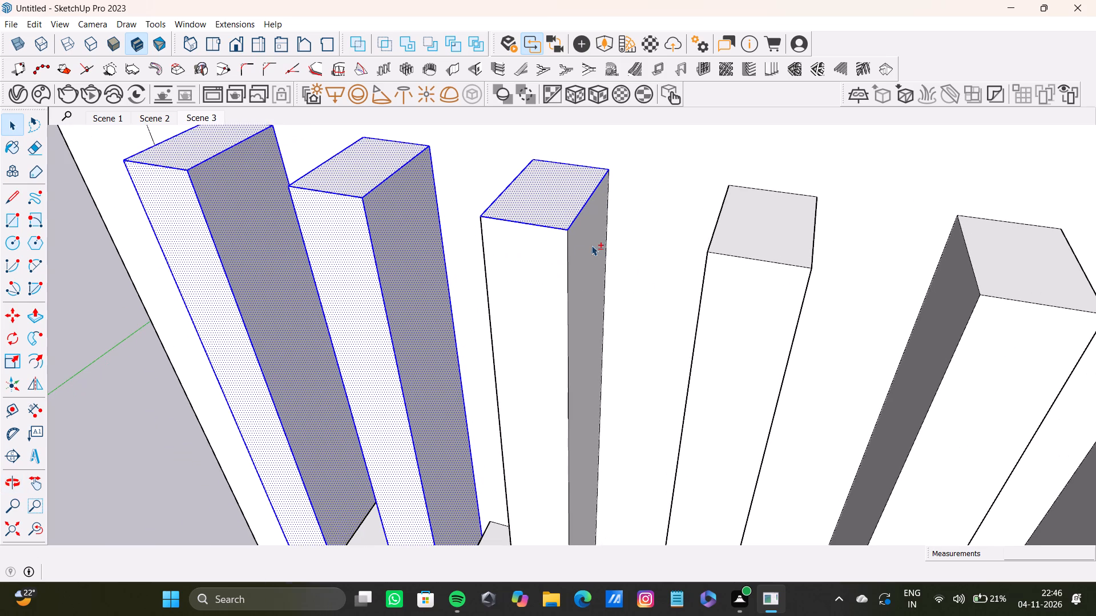
pyautogui.keyDown('shift'); pyautogui.doubleClick(596, 243); pyautogui.keyUp('shift')
pyautogui.keyDown('shift'); pyautogui.doubleClick(528, 263); pyautogui.keyUp('shift')
pyautogui.moveTo(511, 282); pyautogui.dragTo(791, 306, button='middle')
pyautogui.keyDown('shift'); pyautogui.scroll(3, 589, 310); pyautogui.keyUp('shift')
pyautogui.keyDown('shift'); pyautogui.doubleClick(554, 305); pyautogui.keyUp('shift')
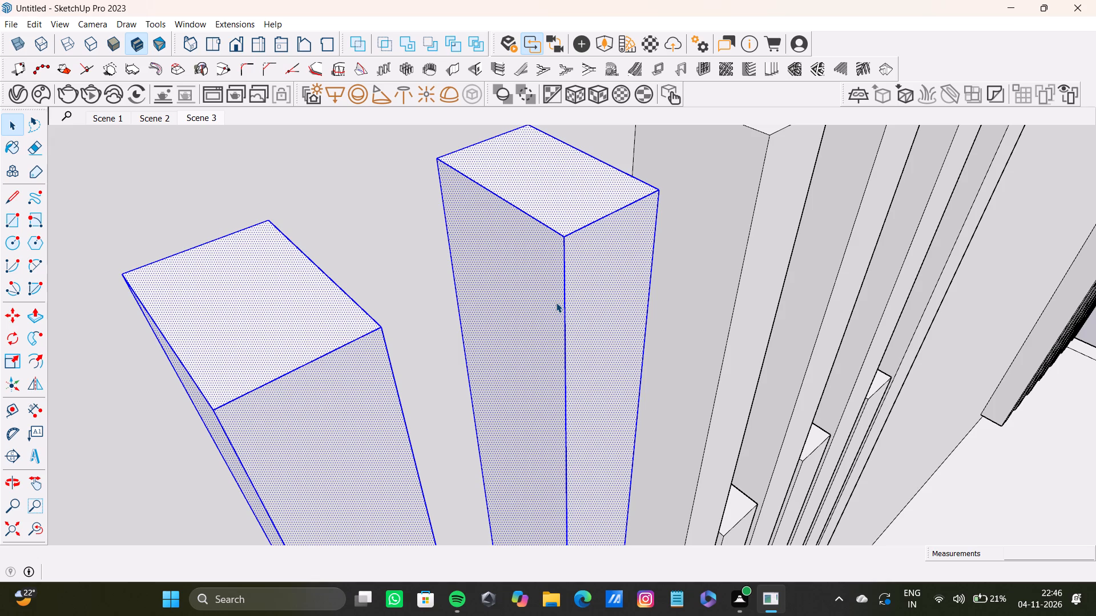
pyautogui.scroll(-10, 271, 39)
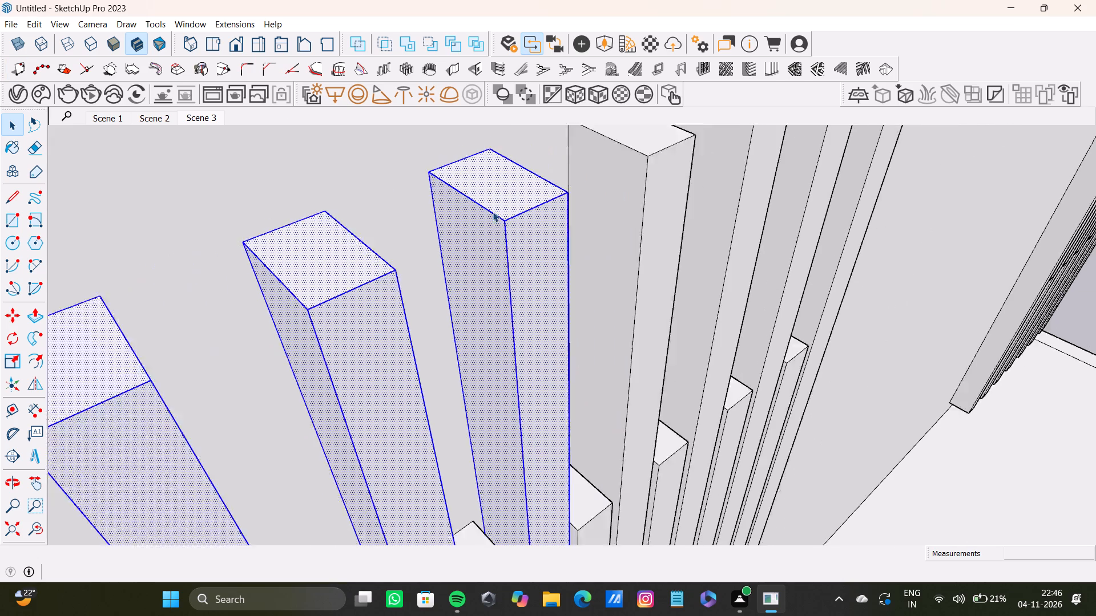
# Add the top, front and both side faces of the fourth tall slat to the selection.
pyautogui.scroll(-5, 493, 212)
pyautogui.keyDown('shift'); pyautogui.scroll(1, 501, 187); pyautogui.keyUp('shift')
pyautogui.keyDown('shift'); pyautogui.moveTo(498, 189); pyautogui.dragTo(438, 242, button='middle'); pyautogui.keyUp('shift')
pyautogui.keyDown('shift'); pyautogui.scroll(8, 535, 227); pyautogui.keyUp('shift')
pyautogui.keyDown('shift'); pyautogui.doubleClick(535, 209); pyautogui.keyUp('shift')
pyautogui.keyDown('shift'); pyautogui.doubleClick(537, 237); pyautogui.keyUp('shift')
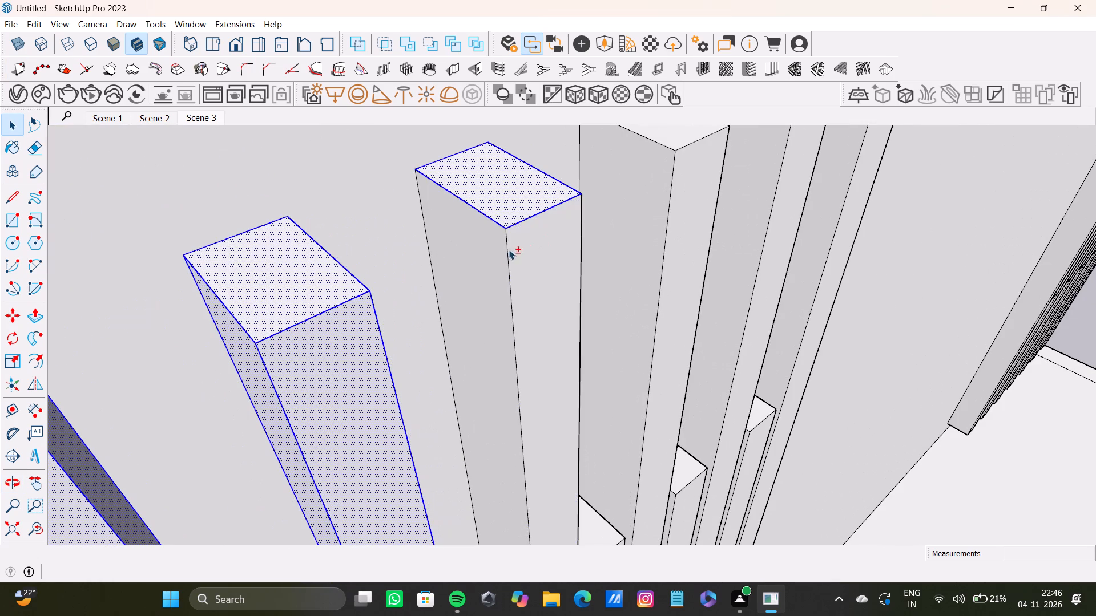
pyautogui.keyDown('shift'); pyautogui.doubleClick(501, 252); pyautogui.keyUp('shift')
pyautogui.keyDown('shift'); pyautogui.doubleClick(529, 250); pyautogui.keyUp('shift')
pyautogui.keyDown('shift'); pyautogui.scroll(-5, 534, 249); pyautogui.keyUp('shift')
pyautogui.moveTo(570, 273); pyautogui.dragTo(360, 245, button='middle')
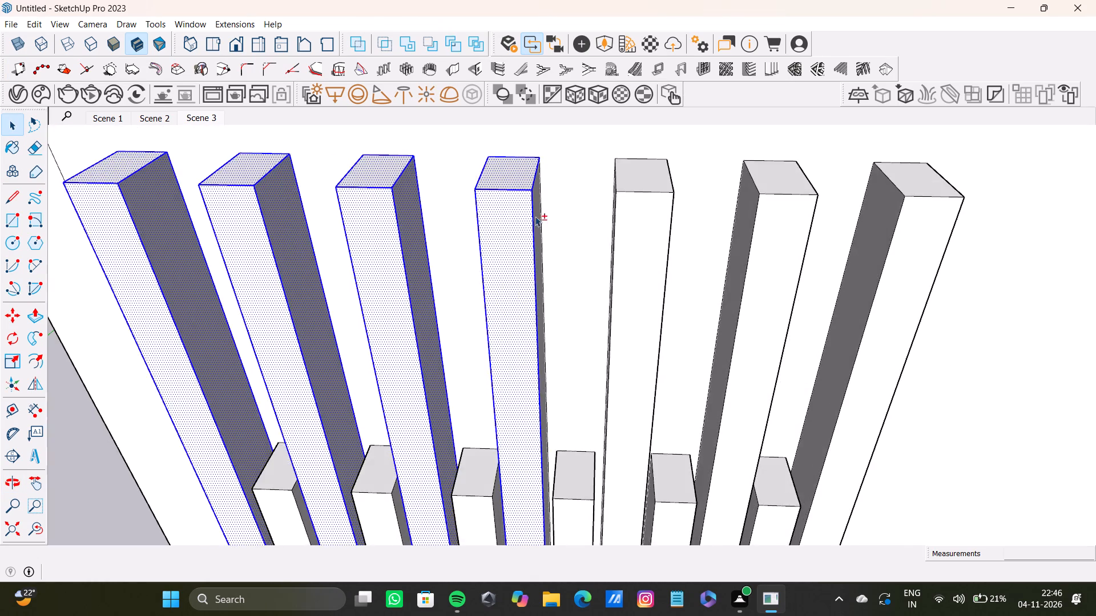
pyautogui.keyDown('shift'); pyautogui.scroll(3, 535, 216); pyautogui.keyUp('shift')
pyautogui.moveTo(529, 214); pyautogui.dragTo(374, 218, button='middle')
pyautogui.keyDown('shift'); pyautogui.scroll(3, 474, 208); pyautogui.keyUp('shift')
pyautogui.keyDown('shift'); pyautogui.doubleClick(523, 204); pyautogui.keyUp('shift')
# Add the top, front and both side faces of the fifth tall slat to the selection.
pyautogui.keyDown('shift'); pyautogui.doubleClick(730, 201); pyautogui.keyUp('shift')
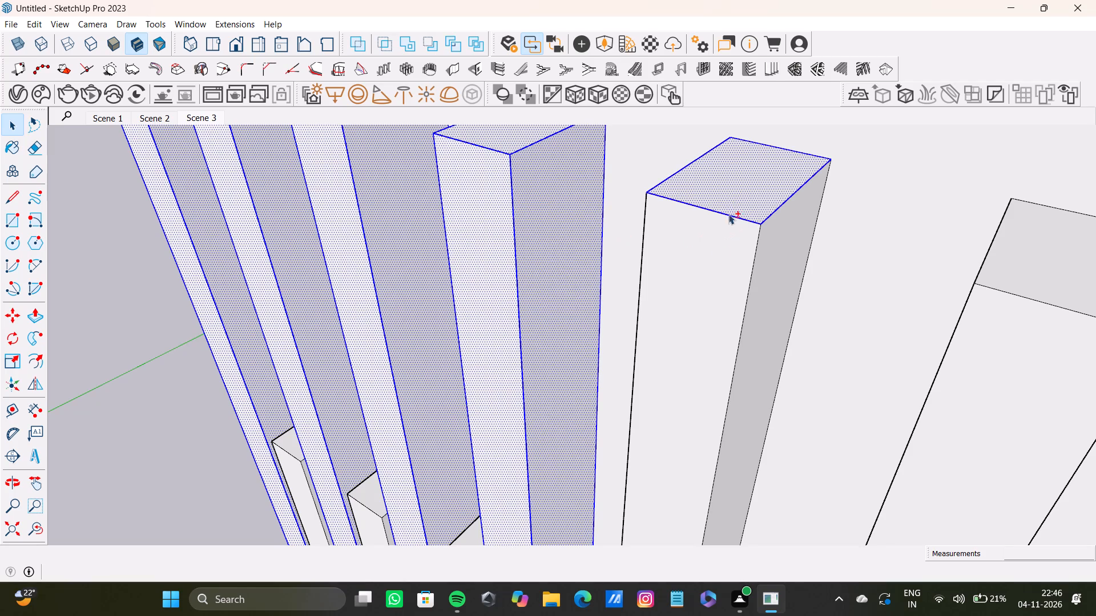
pyautogui.keyDown('shift'); pyautogui.click(715, 249); pyautogui.keyUp('shift')
pyautogui.keyDown('shift'); pyautogui.moveTo(715, 250); pyautogui.dragTo(728, 248); pyautogui.keyUp('shift')
pyautogui.keyDown('shift'); pyautogui.doubleClick(788, 248); pyautogui.keyUp('shift')
pyautogui.moveTo(654, 266); pyautogui.dragTo(882, 255, button='middle')
pyautogui.scroll(5, 553, 225)
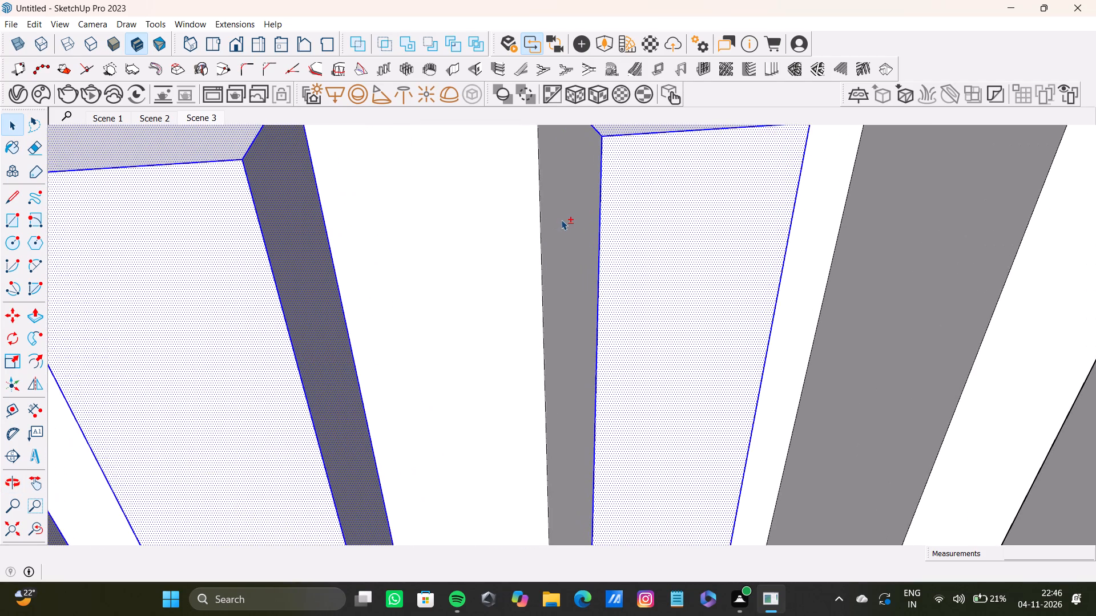
pyautogui.keyDown('shift'); pyautogui.doubleClick(561, 219); pyautogui.keyUp('shift')
# Add the top, front and side faces of the sixth tall slat to the selection.
pyautogui.keyDown('shift'); pyautogui.scroll(-9, 557, 219); pyautogui.keyUp('shift')
pyautogui.keyDown('shift'); pyautogui.moveTo(610, 240); pyautogui.dragTo(535, 297, button='middle'); pyautogui.keyUp('shift')
pyautogui.keyDown('shift'); pyautogui.scroll(3, 628, 273); pyautogui.keyUp('shift')
pyautogui.keyDown('shift'); pyautogui.doubleClick(714, 211); pyautogui.keyUp('shift')
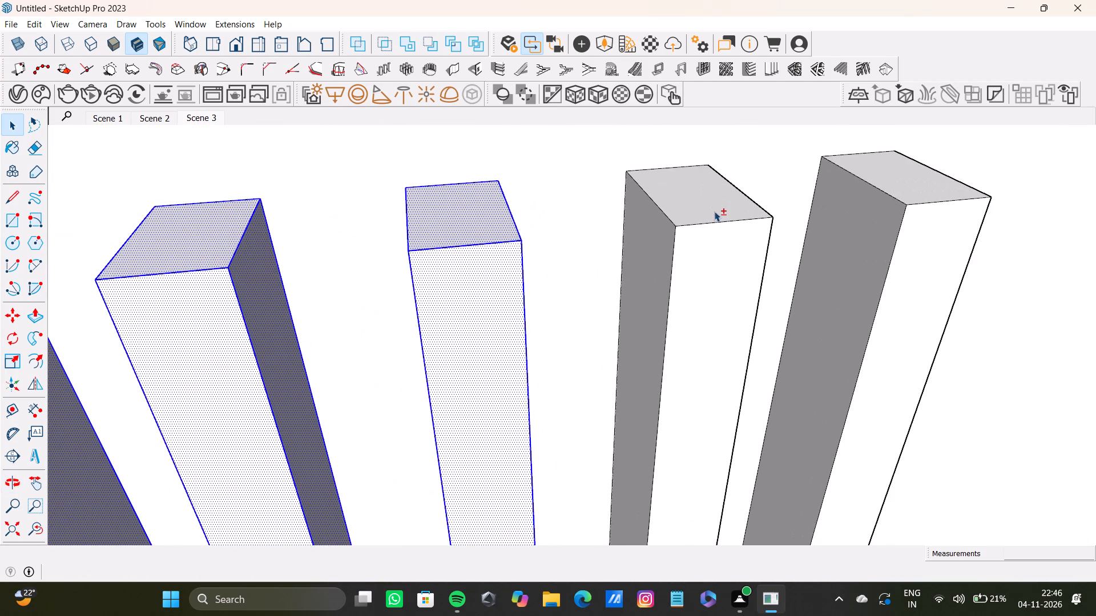
pyautogui.keyDown('shift'); pyautogui.doubleClick(714, 279); pyautogui.keyUp('shift')
pyautogui.keyDown('shift'); pyautogui.doubleClick(661, 280); pyautogui.keyUp('shift')
pyautogui.keyDown('shift'); pyautogui.scroll(-5, 674, 269); pyautogui.keyUp('shift')
pyautogui.moveTo(703, 280); pyautogui.dragTo(637, 276, button='middle')
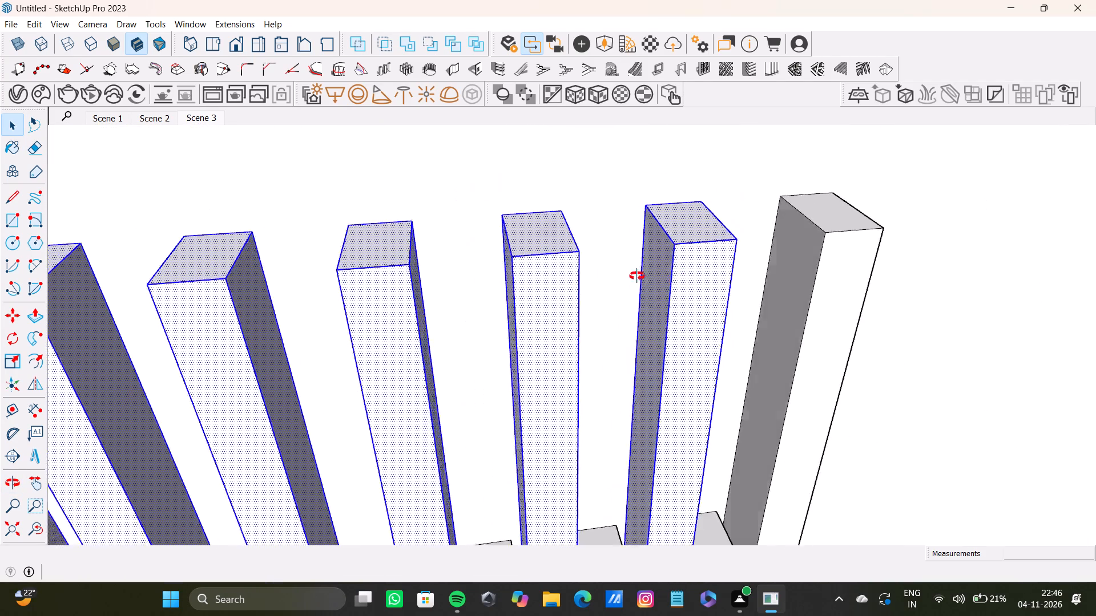
# Add the top, front and both side faces of the seventh, last tall slat in this group to the selection.
pyautogui.moveTo(637, 276); pyautogui.dragTo(328, 237, button='middle')
pyautogui.keyDown('shift'); pyautogui.scroll(4, 585, 288); pyautogui.keyUp('shift')
pyautogui.keyDown('shift'); pyautogui.click(663, 307); pyautogui.keyUp('shift')
pyautogui.keyDown('shift'); pyautogui.moveTo(663, 307); pyautogui.dragTo(668, 306); pyautogui.keyUp('shift')
pyautogui.keyDown('shift'); pyautogui.doubleClick(844, 329); pyautogui.keyUp('shift')
pyautogui.keyDown('shift'); pyautogui.doubleClick(796, 390); pyautogui.keyUp('shift')
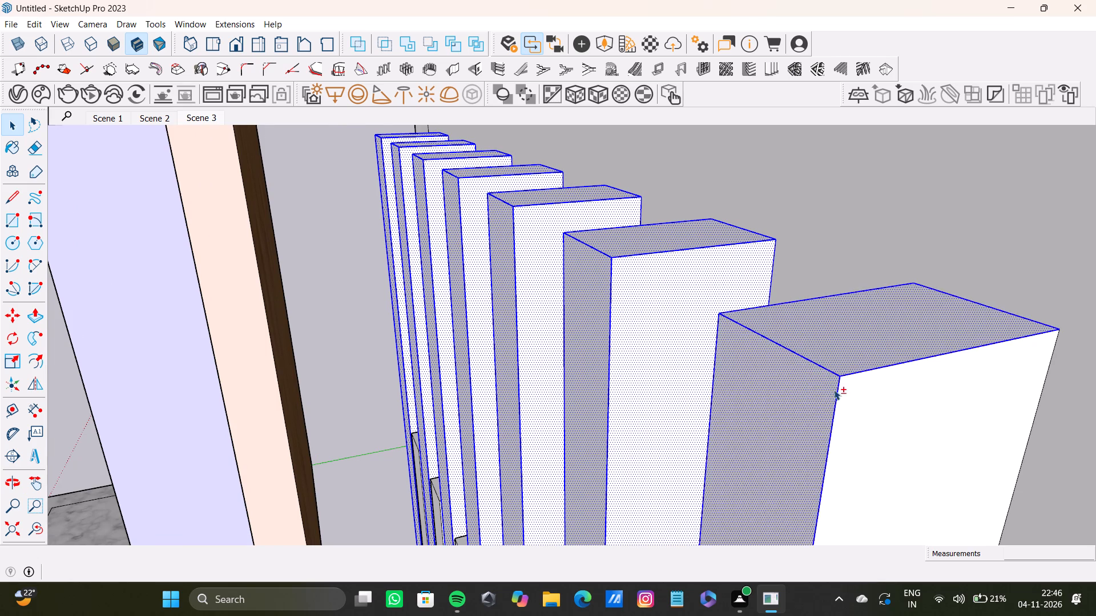
pyautogui.keyDown('shift'); pyautogui.moveTo(832, 390); pyautogui.dragTo(580, 230, button='middle'); pyautogui.keyUp('shift')
pyautogui.keyDown('shift'); pyautogui.doubleClick(642, 257); pyautogui.keyUp('shift')
pyautogui.moveTo(549, 266); pyautogui.dragTo(976, 313, button='middle')
pyautogui.keyDown('shift'); pyautogui.scroll(3, 661, 253); pyautogui.keyUp('shift')
pyautogui.keyDown('shift'); pyautogui.doubleClick(660, 249); pyautogui.keyUp('shift')
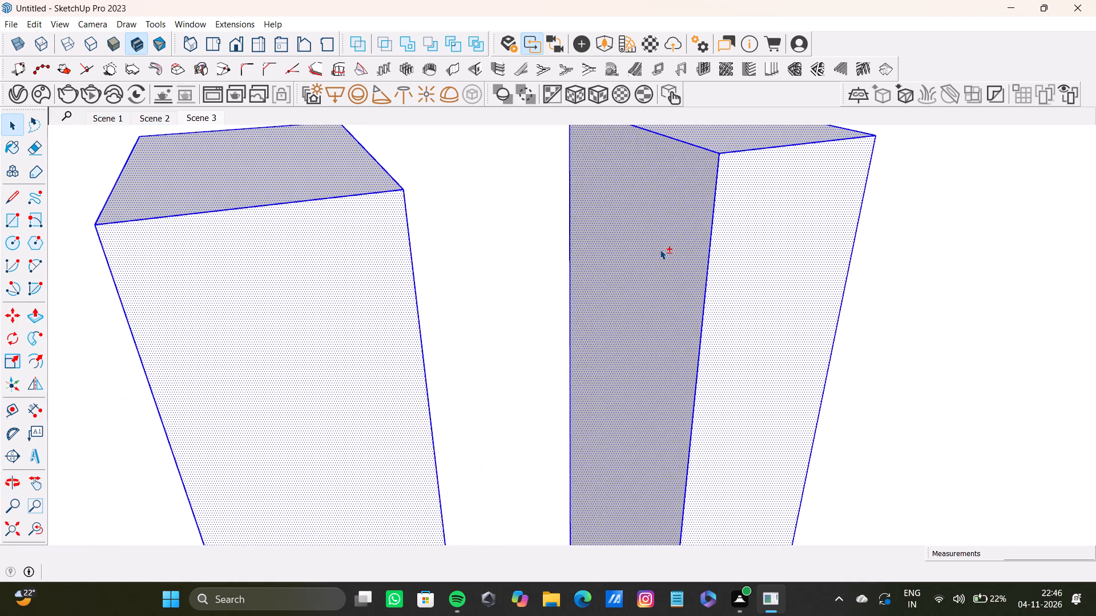
# Add the front and side faces of the first tall slat in the wall's other slat group to the selection.
pyautogui.keyDown('shift'); pyautogui.scroll(-17, 659, 249); pyautogui.keyUp('shift')
pyautogui.keyDown('shift'); pyautogui.moveTo(658, 255); pyautogui.dragTo(456, 34, button='middle'); pyautogui.keyUp('shift')
pyautogui.keyDown('shift'); pyautogui.scroll(-13, 502, 106); pyautogui.keyUp('shift')
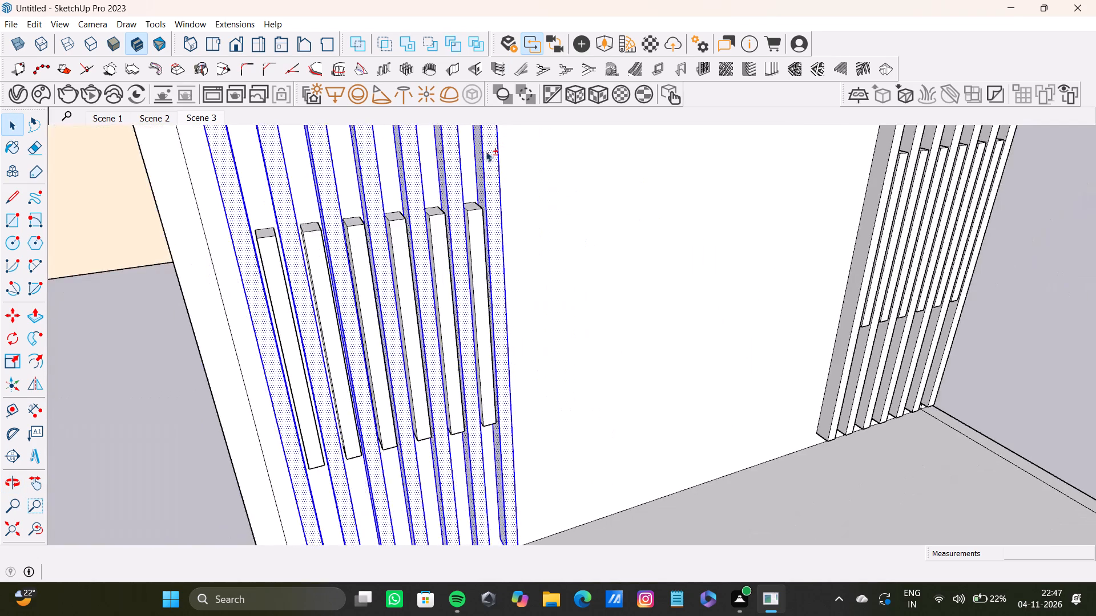
pyautogui.keyDown('shift'); pyautogui.scroll(-5, 486, 151); pyautogui.keyUp('shift')
pyautogui.keyDown('shift'); pyautogui.moveTo(590, 213); pyautogui.dragTo(435, 358, button='middle'); pyautogui.keyUp('shift')
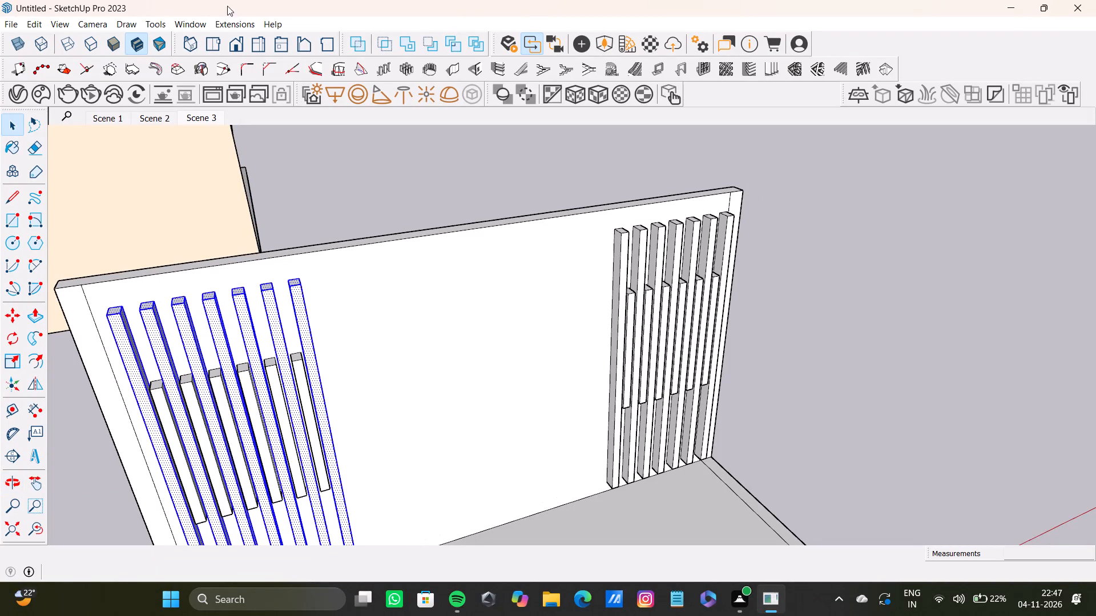
pyautogui.scroll(-5, 8, 256)
pyautogui.keyDown('shift'); pyautogui.moveTo(464, 321); pyautogui.dragTo(305, 376, button='middle'); pyautogui.keyUp('shift')
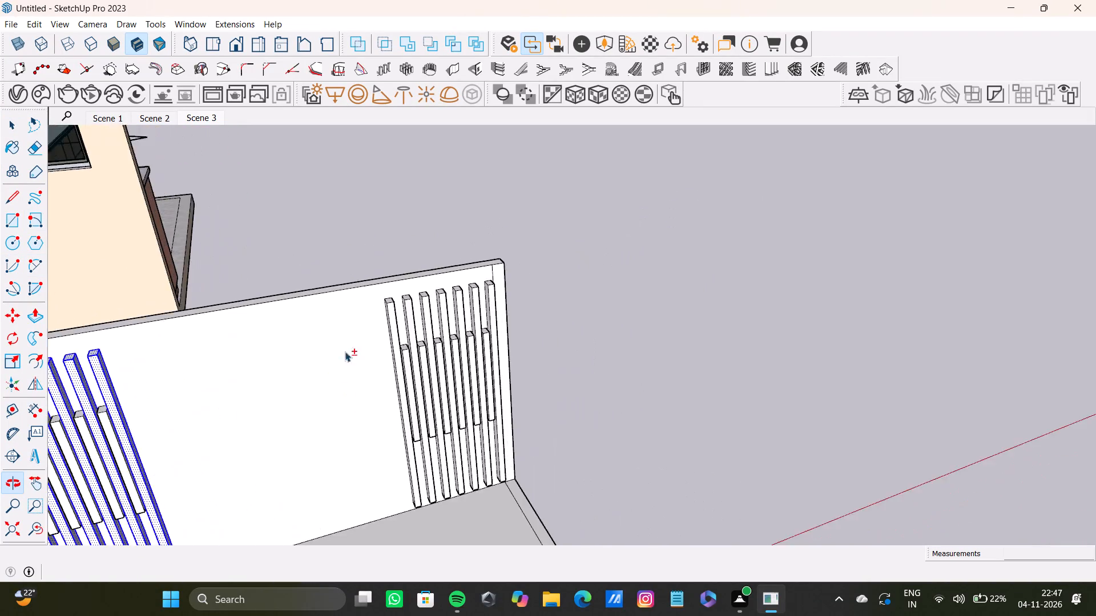
pyautogui.keyDown('shift'); pyautogui.scroll(18, 370, 340); pyautogui.keyUp('shift')
pyautogui.keyDown('shift'); pyautogui.click(388, 264); pyautogui.keyUp('shift')
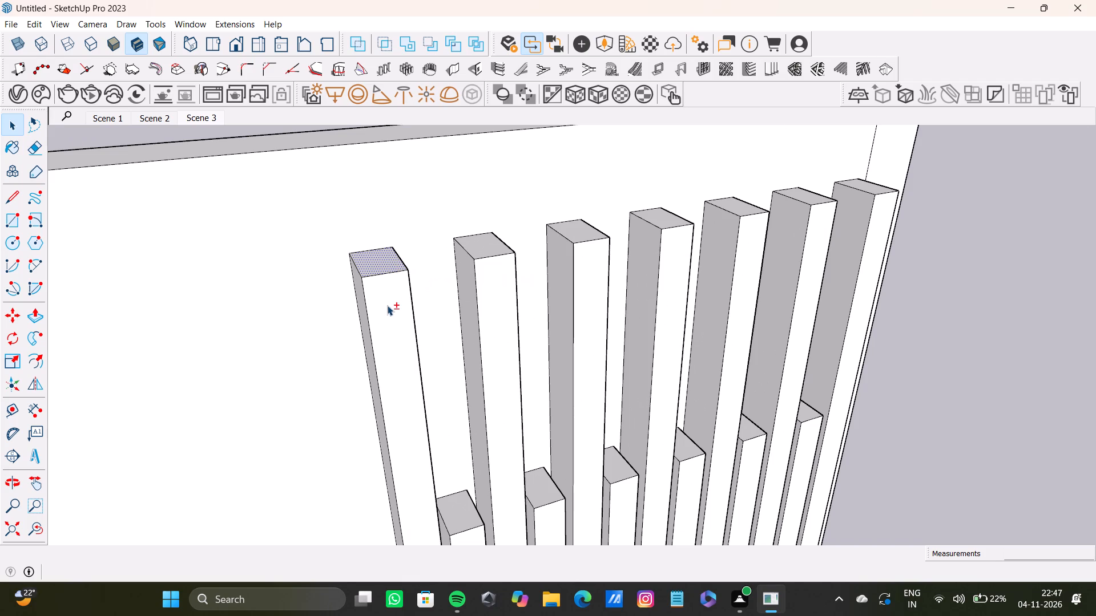
pyautogui.keyDown('shift'); pyautogui.doubleClick(387, 306); pyautogui.keyUp('shift')
pyautogui.moveTo(353, 289); pyautogui.dragTo(495, 281, button='middle')
pyautogui.keyDown('shift'); pyautogui.scroll(4, 465, 300); pyautogui.keyUp('shift')
pyautogui.keyDown('shift'); pyautogui.doubleClick(463, 302); pyautogui.keyUp('shift')
pyautogui.keyDown('shift'); pyautogui.doubleClick(510, 333); pyautogui.keyUp('shift')
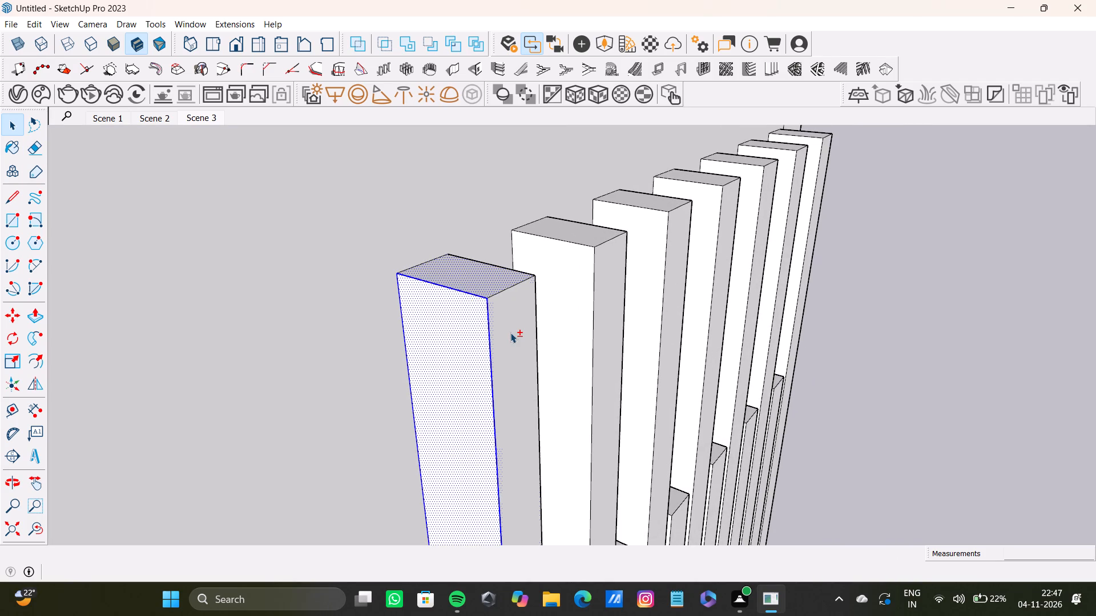
pyautogui.keyDown('shift'); pyautogui.doubleClick(485, 280); pyautogui.keyUp('shift')
pyautogui.keyDown('shift'); pyautogui.doubleClick(464, 280); pyautogui.keyUp('shift')
# Add the second tall slat's top, front and side faces to the selection, plus the first slat's missing top face.
pyautogui.keyDown('shift'); pyautogui.click(590, 232); pyautogui.keyUp('shift')
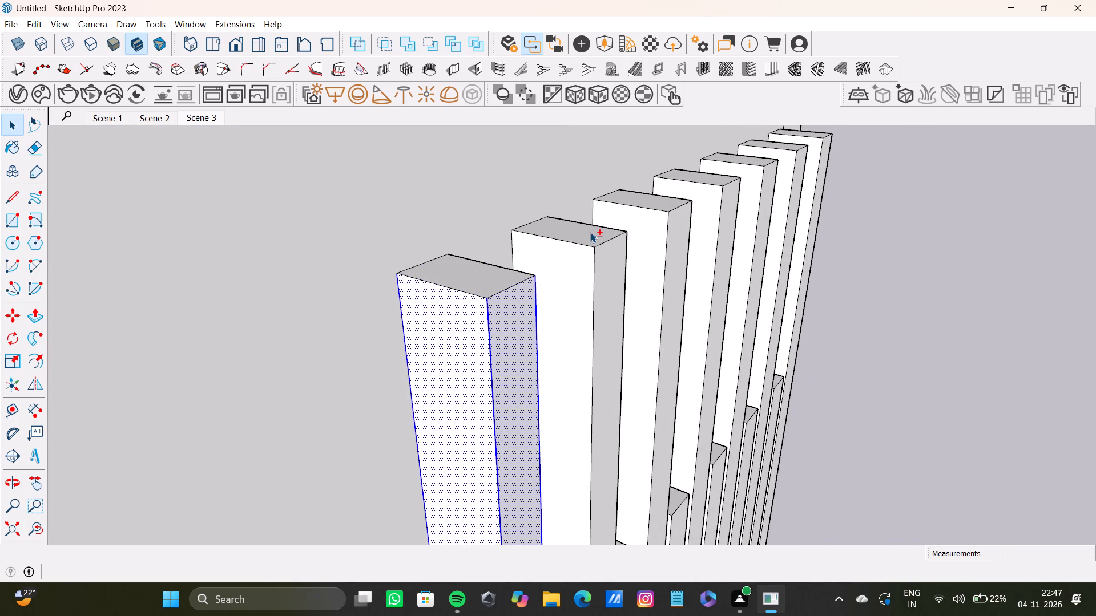
pyautogui.keyDown('shift'); pyautogui.click(590, 232); pyautogui.keyUp('shift')
pyautogui.keyDown('shift'); pyautogui.doubleClick(584, 274); pyautogui.keyUp('shift')
pyautogui.keyDown('shift'); pyautogui.doubleClick(597, 268); pyautogui.keyUp('shift')
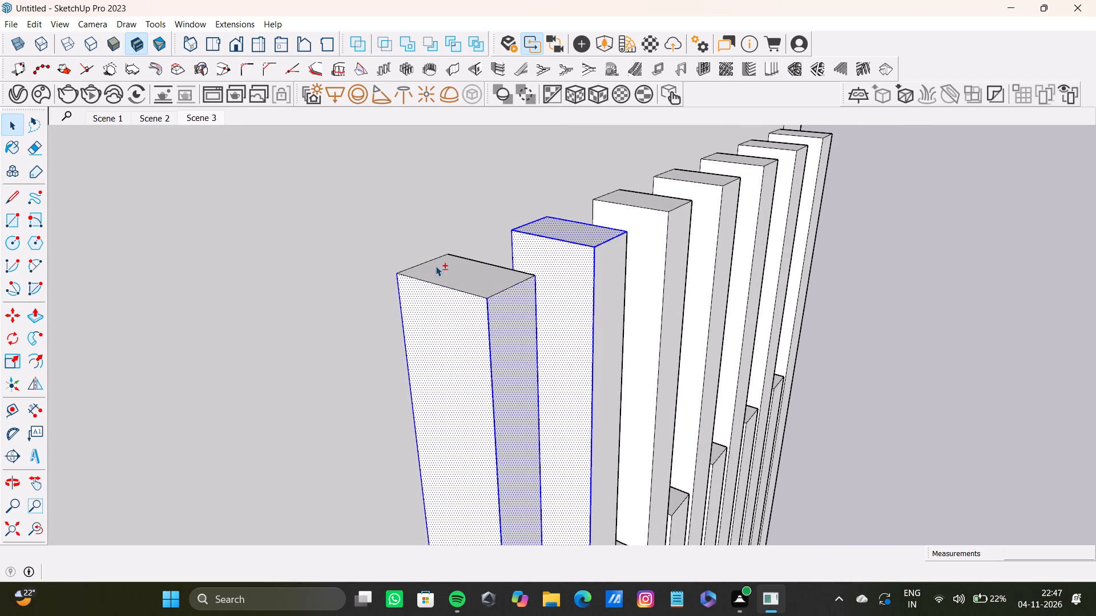
pyautogui.keyDown('shift'); pyautogui.doubleClick(435, 278); pyautogui.keyUp('shift')
pyautogui.keyDown('shift'); pyautogui.scroll(-4, 534, 285); pyautogui.keyUp('shift')
pyautogui.moveTo(537, 295); pyautogui.dragTo(237, 295, button='middle')
pyautogui.keyDown('shift'); pyautogui.scroll(3, 438, 277); pyautogui.keyUp('shift')
pyautogui.keyDown('shift'); pyautogui.doubleClick(465, 270); pyautogui.keyUp('shift')
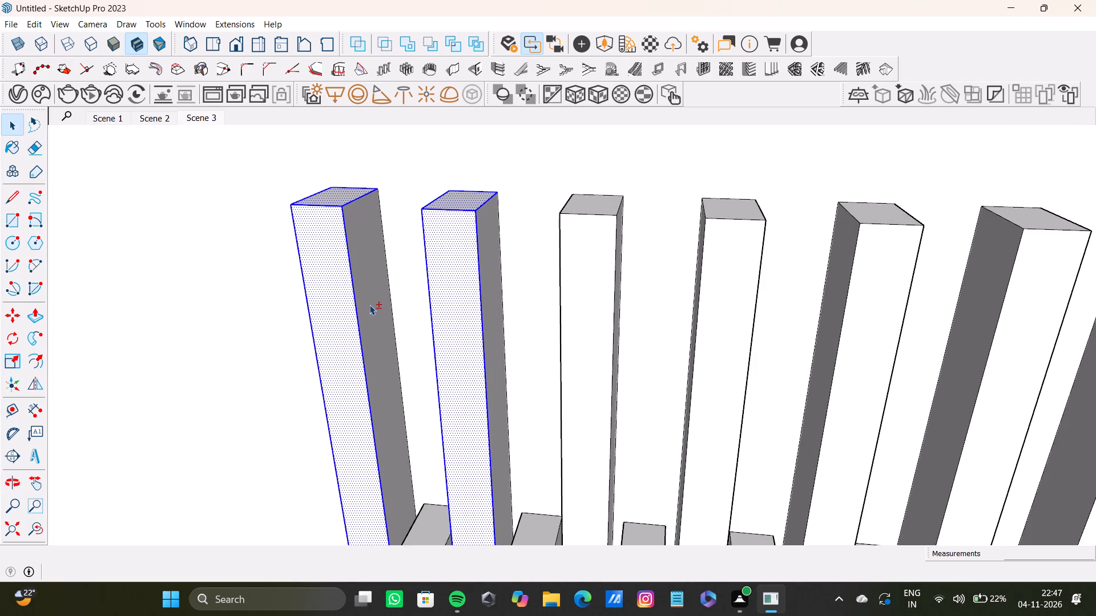
pyautogui.keyDown('shift'); pyautogui.doubleClick(368, 310); pyautogui.keyUp('shift')
pyautogui.keyDown('shift'); pyautogui.doubleClick(487, 295); pyautogui.keyUp('shift')
# Add the top, front and both side faces of the other group's third tall slat to the selection.
pyautogui.moveTo(356, 283); pyautogui.dragTo(566, 299, button='middle')
pyautogui.keyDown('shift'); pyautogui.scroll(3, 385, 283); pyautogui.keyUp('shift')
pyautogui.keyDown('shift'); pyautogui.scroll(-5, 549, 277); pyautogui.keyUp('shift')
pyautogui.keyDown('shift'); pyautogui.moveTo(527, 287); pyautogui.dragTo(311, 329, button='middle'); pyautogui.keyUp('shift')
pyautogui.keyDown('shift'); pyautogui.scroll(3, 386, 289); pyautogui.keyUp('shift')
pyautogui.keyDown('shift'); pyautogui.doubleClick(432, 239); pyautogui.keyUp('shift')
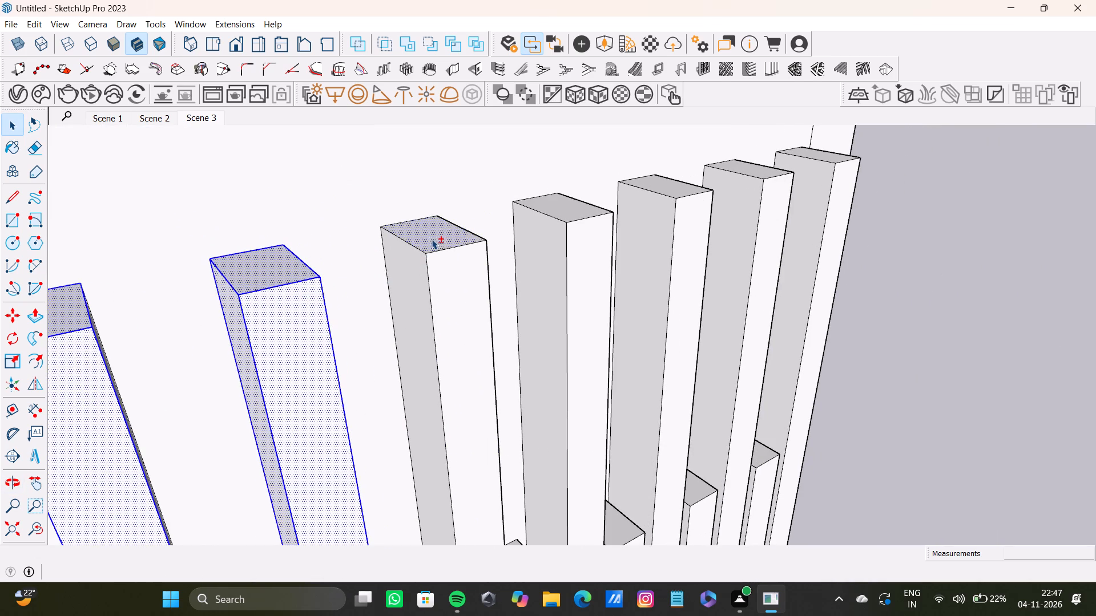
pyautogui.keyDown('shift'); pyautogui.doubleClick(452, 283); pyautogui.keyUp('shift')
pyautogui.keyDown('shift'); pyautogui.doubleClick(420, 299); pyautogui.keyUp('shift')
pyautogui.moveTo(449, 311); pyautogui.dragTo(198, 326, button='middle')
pyautogui.keyDown('shift'); pyautogui.scroll(3, 462, 290); pyautogui.keyUp('shift')
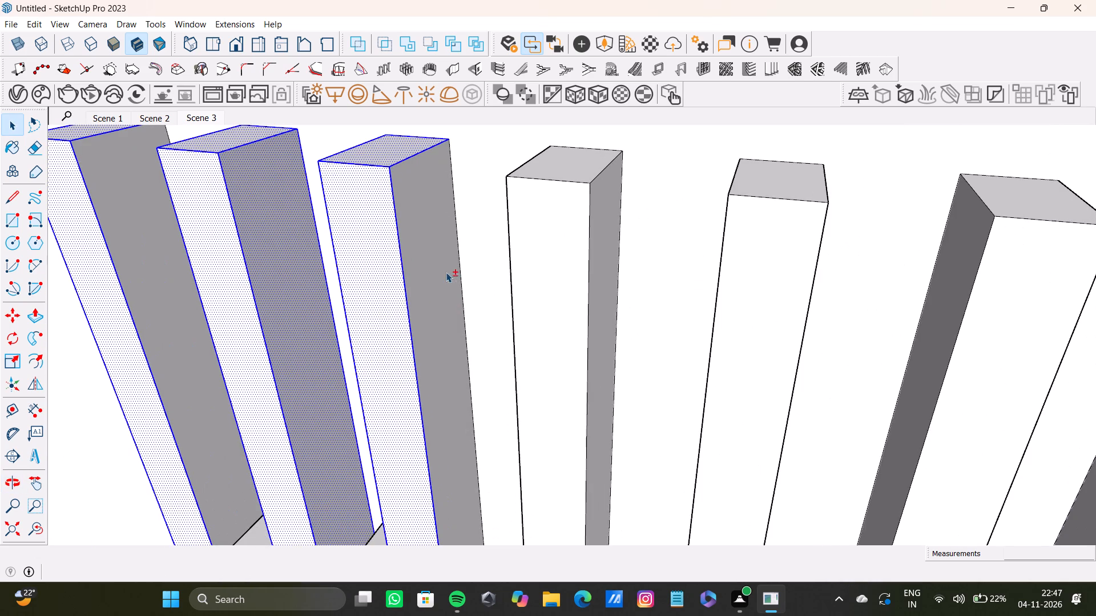
pyautogui.keyDown('shift'); pyautogui.doubleClick(440, 278); pyautogui.keyUp('shift')
# Add the top, front and both side faces of the other group's fourth tall slat to the selection.
pyautogui.keyDown('shift'); pyautogui.doubleClick(575, 173); pyautogui.keyUp('shift')
pyautogui.keyDown('shift'); pyautogui.doubleClick(568, 236); pyautogui.keyUp('shift')
pyautogui.keyDown('shift'); pyautogui.doubleClick(597, 229); pyautogui.keyUp('shift')
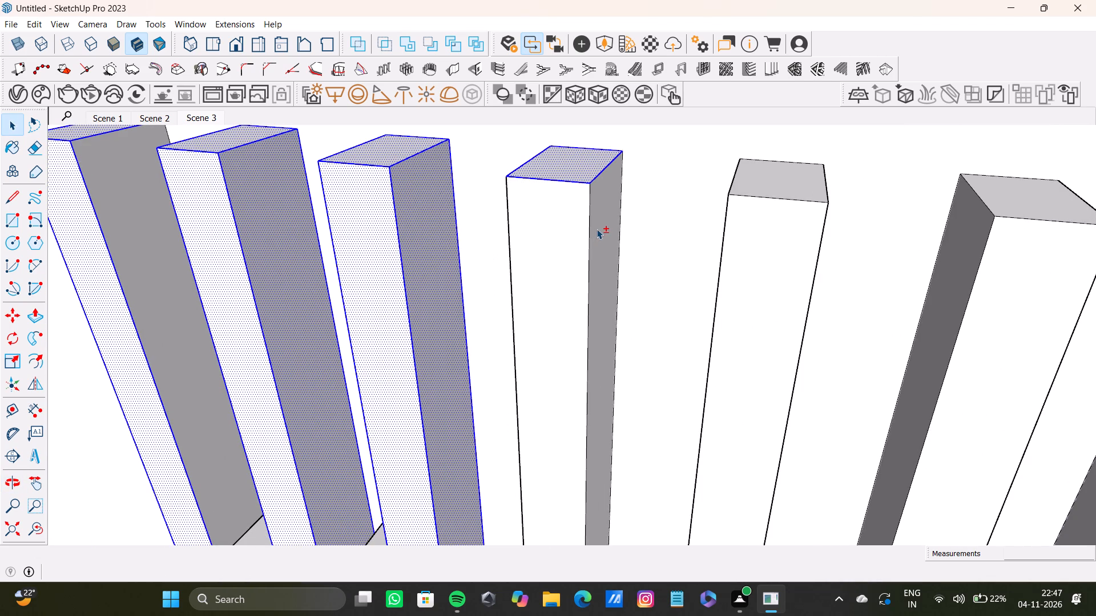
pyautogui.keyDown('shift'); pyautogui.doubleClick(557, 248); pyautogui.keyUp('shift')
pyautogui.moveTo(417, 263); pyautogui.dragTo(723, 307, button='middle')
pyautogui.keyDown('shift'); pyautogui.scroll(3, 631, 287); pyautogui.keyUp('shift')
pyautogui.keyDown('shift'); pyautogui.doubleClick(521, 237); pyautogui.keyUp('shift')
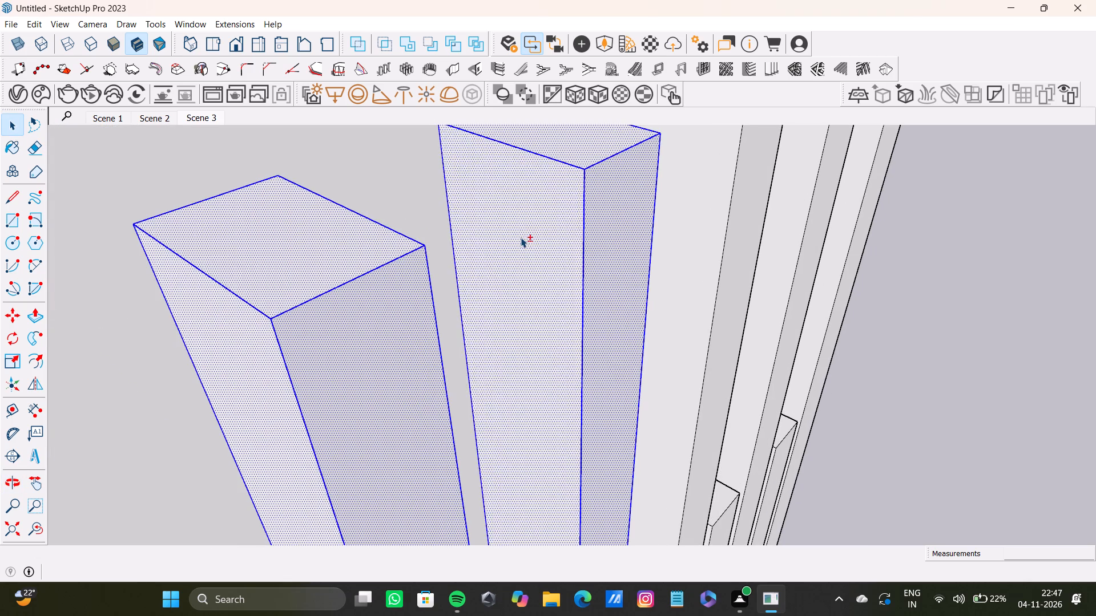
# Add the top, front and both side faces of the other group's fifth tall slat to the selection.
pyautogui.keyDown('shift'); pyautogui.scroll(-8, 526, 239); pyautogui.keyUp('shift')
pyautogui.keyDown('shift'); pyautogui.moveTo(571, 258); pyautogui.dragTo(485, 320, button='middle'); pyautogui.keyUp('shift')
pyautogui.keyDown('shift'); pyautogui.scroll(-1, 485, 320); pyautogui.keyUp('shift')
pyautogui.keyDown('shift'); pyautogui.scroll(3, 534, 233); pyautogui.keyUp('shift')
pyautogui.keyDown('shift'); pyautogui.doubleClick(540, 213); pyautogui.keyUp('shift')
pyautogui.keyDown('shift'); pyautogui.doubleClick(568, 257); pyautogui.keyUp('shift')
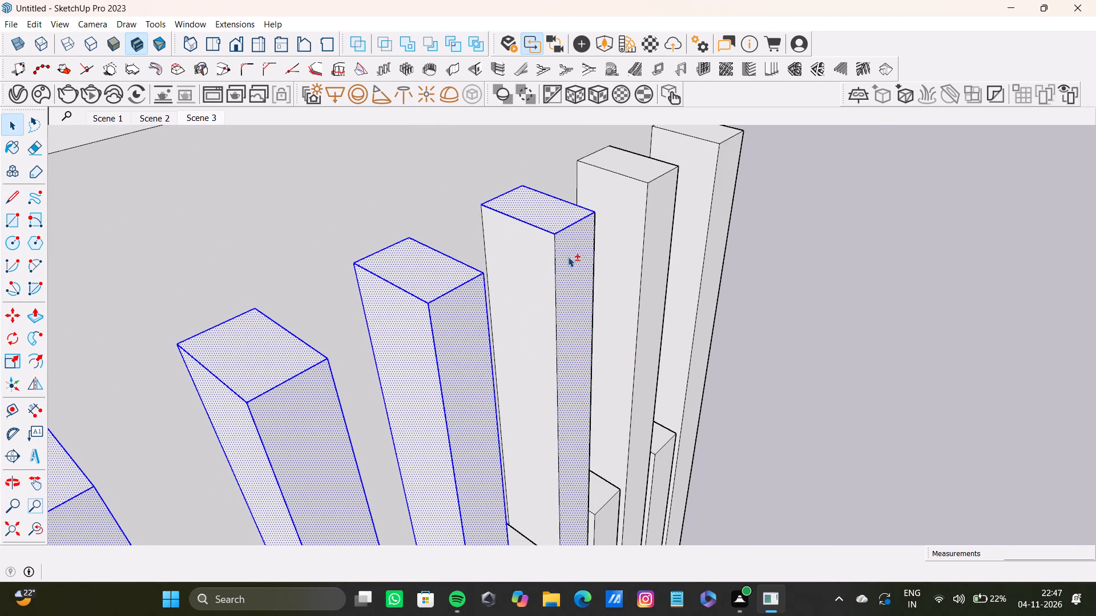
pyautogui.keyDown('shift'); pyautogui.doubleClick(534, 265); pyautogui.keyUp('shift')
pyautogui.moveTo(549, 272); pyautogui.dragTo(151, 230, button='middle')
pyautogui.keyDown('shift'); pyautogui.scroll(4, 541, 247); pyautogui.keyUp('shift')
pyautogui.keyDown('shift'); pyautogui.doubleClick(605, 252); pyautogui.keyUp('shift')
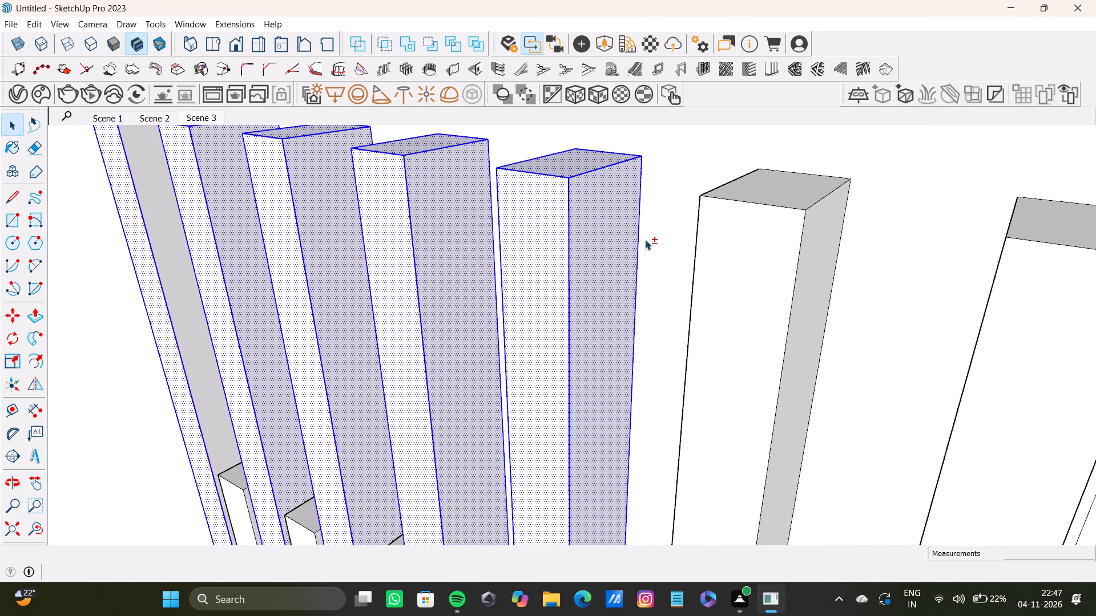
# Add the top, front and both side faces of the other group's sixth tall slat to the selection.
pyautogui.keyDown('shift'); pyautogui.doubleClick(745, 200); pyautogui.keyUp('shift')
pyautogui.keyDown('shift'); pyautogui.click(746, 238); pyautogui.keyUp('shift')
pyautogui.keyDown('shift'); pyautogui.doubleClick(808, 245); pyautogui.keyUp('shift')
pyautogui.keyDown('shift'); pyautogui.doubleClick(768, 259); pyautogui.keyUp('shift')
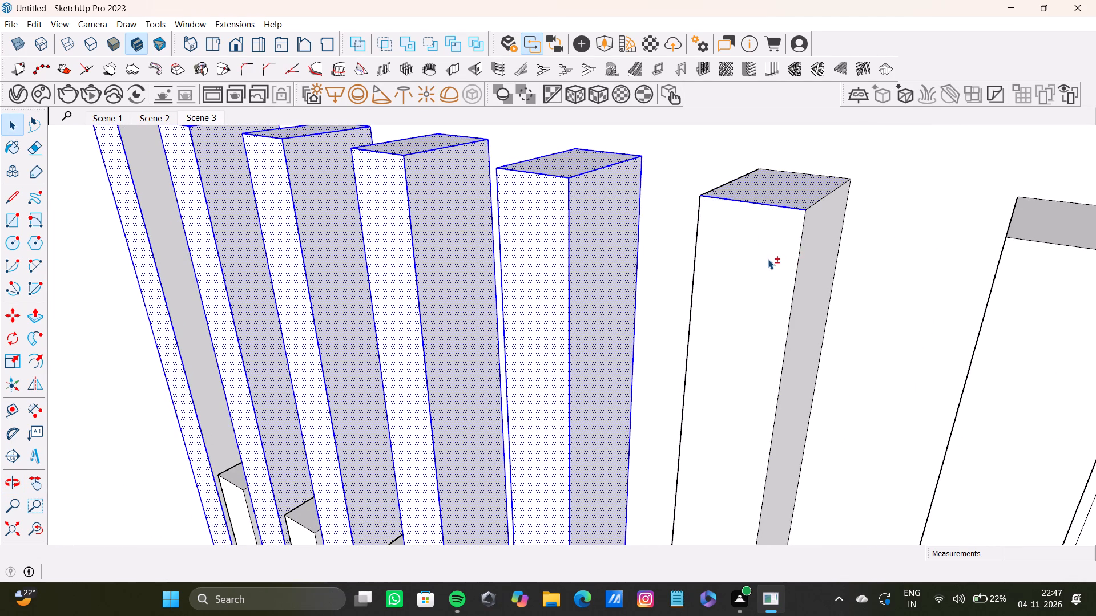
pyautogui.keyDown('shift'); pyautogui.doubleClick(809, 269); pyautogui.keyUp('shift')
pyautogui.moveTo(567, 245); pyautogui.dragTo(889, 292, button='middle')
pyautogui.keyDown('shift'); pyautogui.scroll(2, 732, 263); pyautogui.keyUp('shift')
pyautogui.keyDown('shift'); pyautogui.doubleClick(728, 261); pyautogui.keyUp('shift')
# Add the top, front and both side faces of the other group's seventh, last tall slat to the selection.
pyautogui.keyDown('shift'); pyautogui.scroll(-12, 725, 261); pyautogui.keyUp('shift')
pyautogui.keyDown('shift'); pyautogui.moveTo(809, 318); pyautogui.dragTo(514, 313, button='middle'); pyautogui.keyUp('shift')
pyautogui.keyDown('shift'); pyautogui.scroll(2, 486, 242); pyautogui.keyUp('shift')
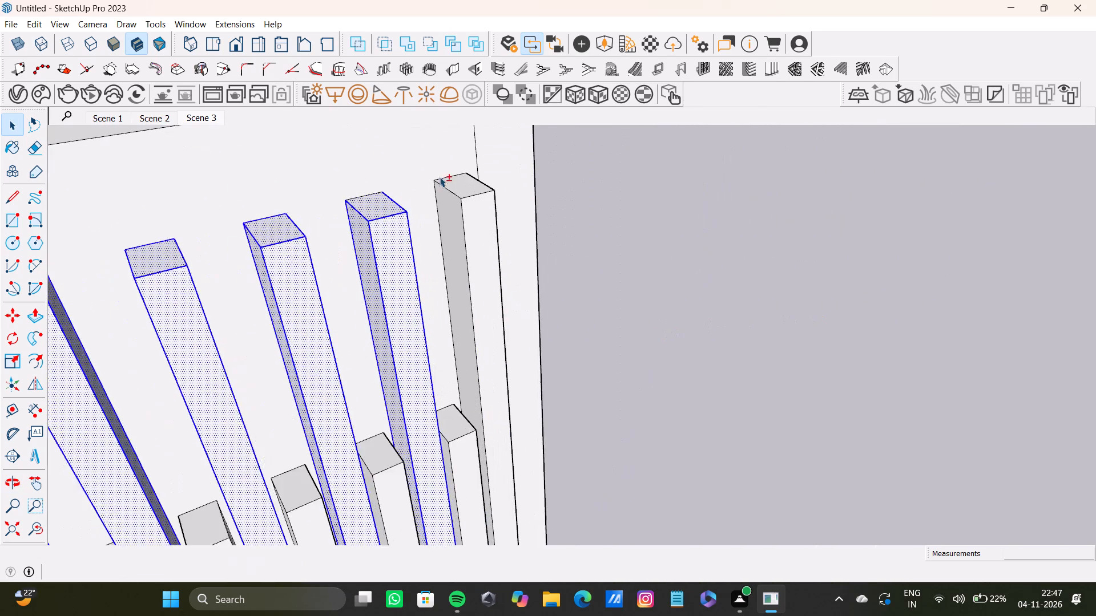
pyautogui.keyDown('shift'); pyautogui.scroll(3, 440, 177); pyautogui.keyUp('shift')
pyautogui.keyDown('shift'); pyautogui.doubleClick(479, 194); pyautogui.keyUp('shift')
pyautogui.keyDown('shift'); pyautogui.doubleClick(480, 222); pyautogui.keyUp('shift')
pyautogui.keyDown('shift'); pyautogui.doubleClick(450, 232); pyautogui.keyUp('shift')
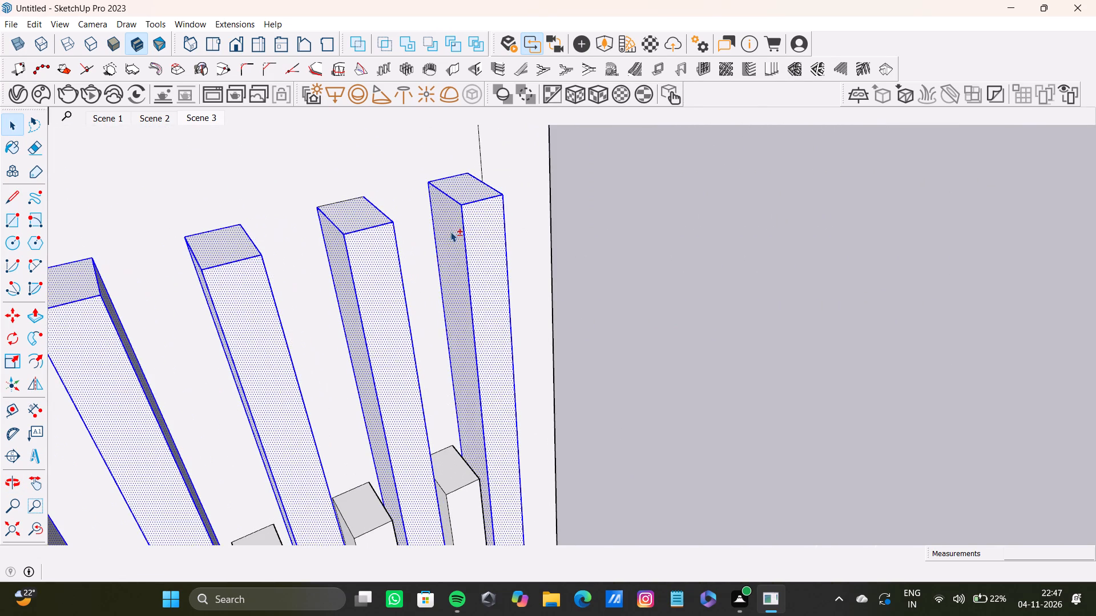
pyautogui.moveTo(462, 242); pyautogui.dragTo(239, 217, button='middle')
pyautogui.keyDown('shift'); pyautogui.scroll(3, 560, 236); pyautogui.keyUp('shift')
pyautogui.keyDown('shift'); pyautogui.moveTo(557, 239); pyautogui.dragTo(362, 233, button='middle'); pyautogui.keyUp('shift')
pyautogui.keyDown('shift'); pyautogui.scroll(3, 468, 230); pyautogui.keyUp('shift')
pyautogui.keyDown('shift'); pyautogui.doubleClick(512, 229); pyautogui.keyUp('shift')
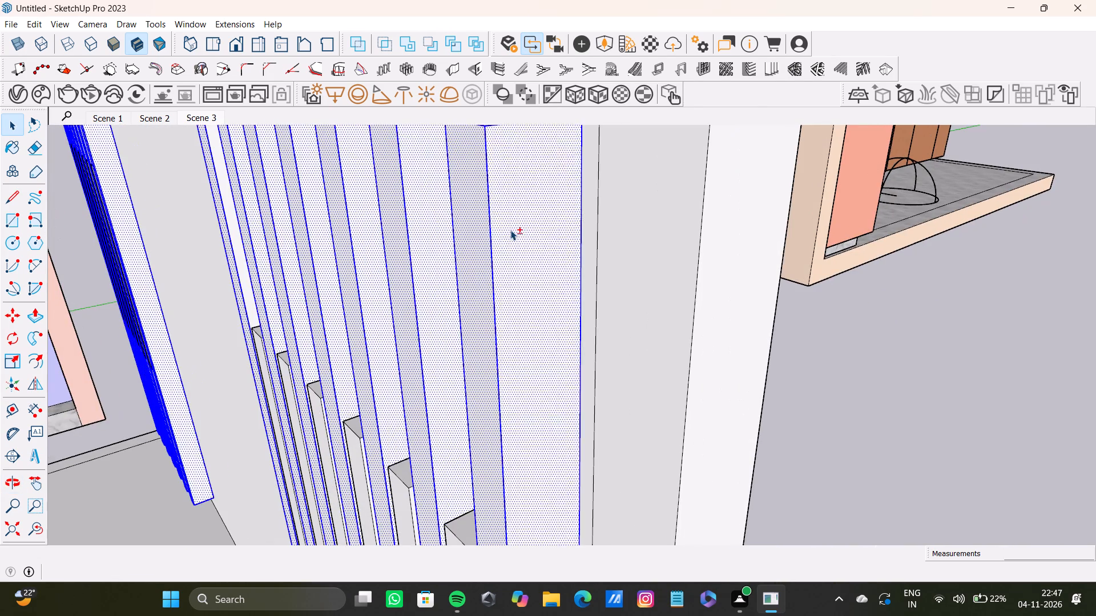
# Activate the Paint Bucket for the selected slats and reposition the Default Tray so slats and materials are both in view.
pyautogui.keyDown('shift'); pyautogui.scroll(-12, 510, 230); pyautogui.keyUp('shift')
pyautogui.moveTo(502, 242); pyautogui.dragTo(602, 247, button='middle')
pyautogui.scroll(-8, 576, 252)
pyautogui.keyDown('shift'); pyautogui.moveTo(558, 254); pyautogui.dragTo(704, 230, button='middle'); pyautogui.keyUp('shift')
pyautogui.moveTo(546, 277); pyautogui.dragTo(721, 273, button='middle')
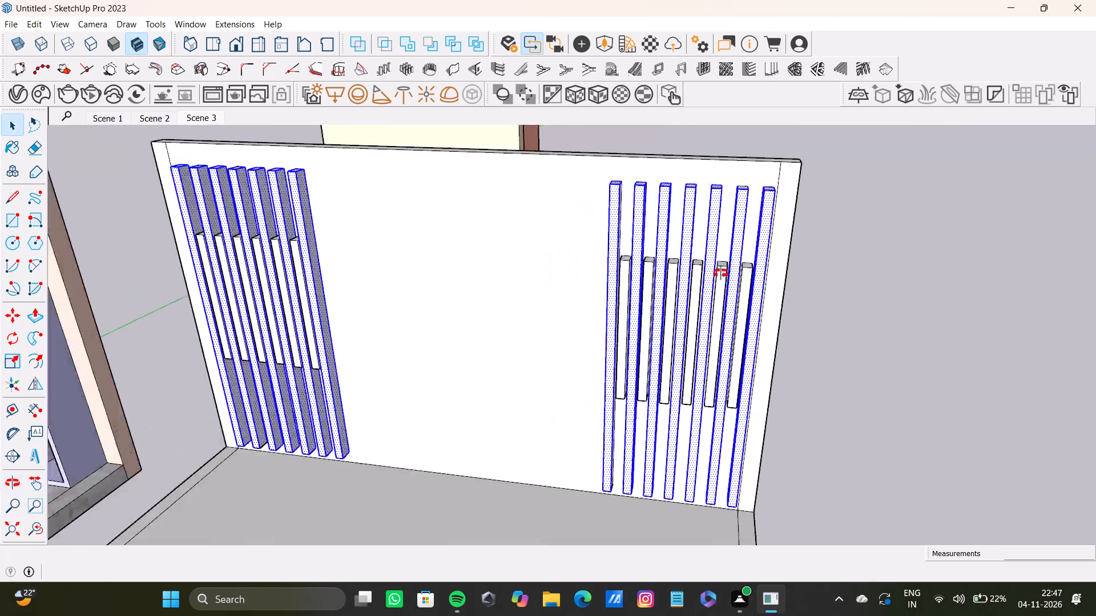
pyautogui.moveTo(721, 273); pyautogui.dragTo(744, 271, button='middle')
pyautogui.click(15, 143)
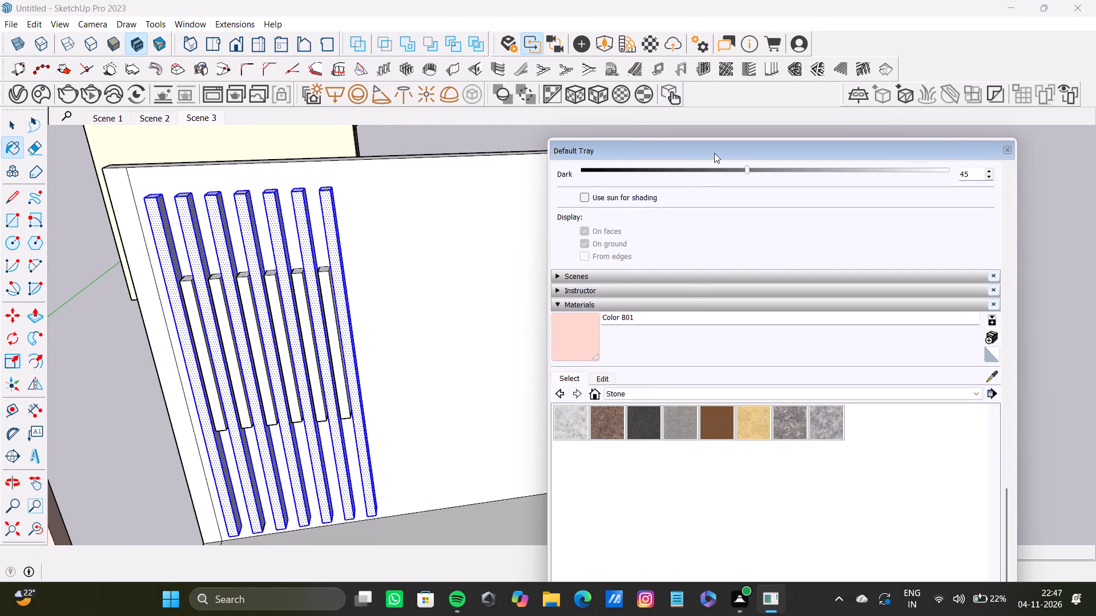
pyautogui.moveTo(714, 148); pyautogui.dragTo(628, 0)
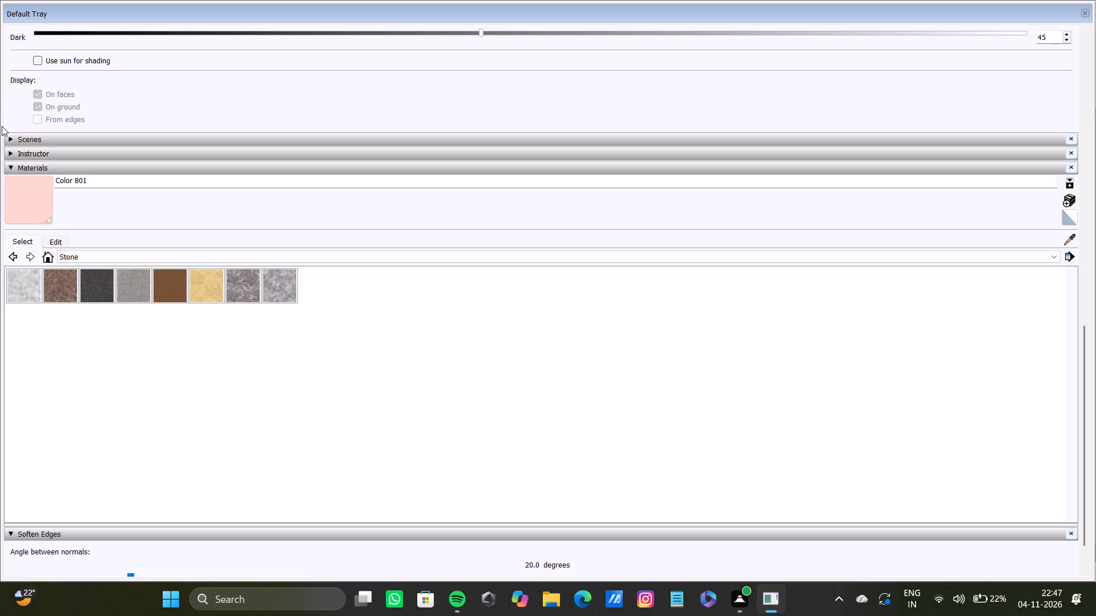
pyautogui.moveTo(1000, 17); pyautogui.dragTo(832, 17)
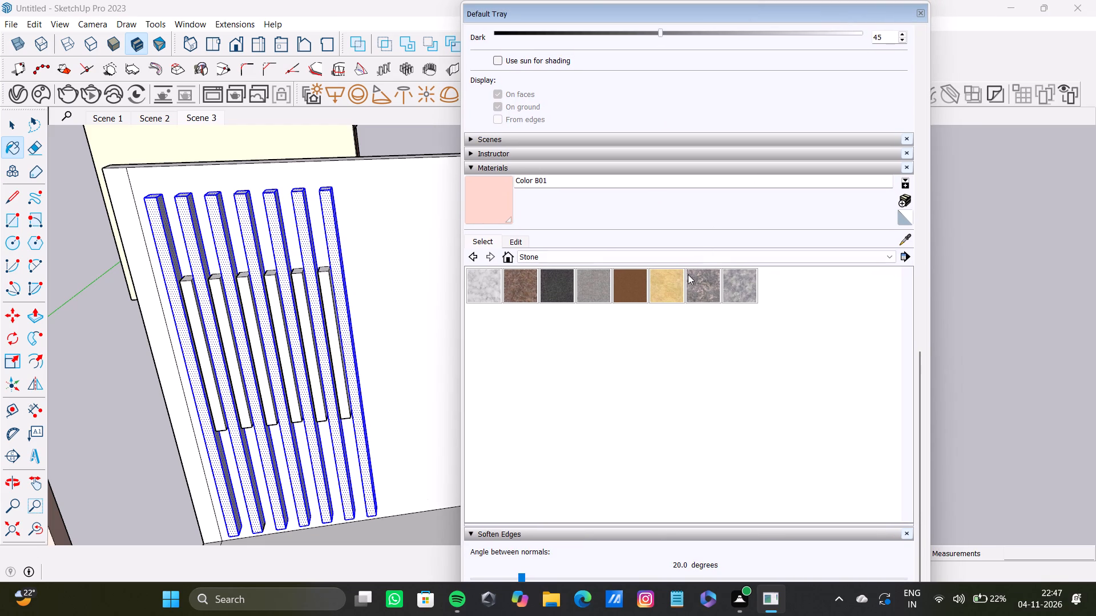
# Pick the Wood Floor material from the Wood library for the selected slats.
pyautogui.scroll(-5, 688, 275)
pyautogui.scroll(5, 881, 358)
pyautogui.click(615, 395)
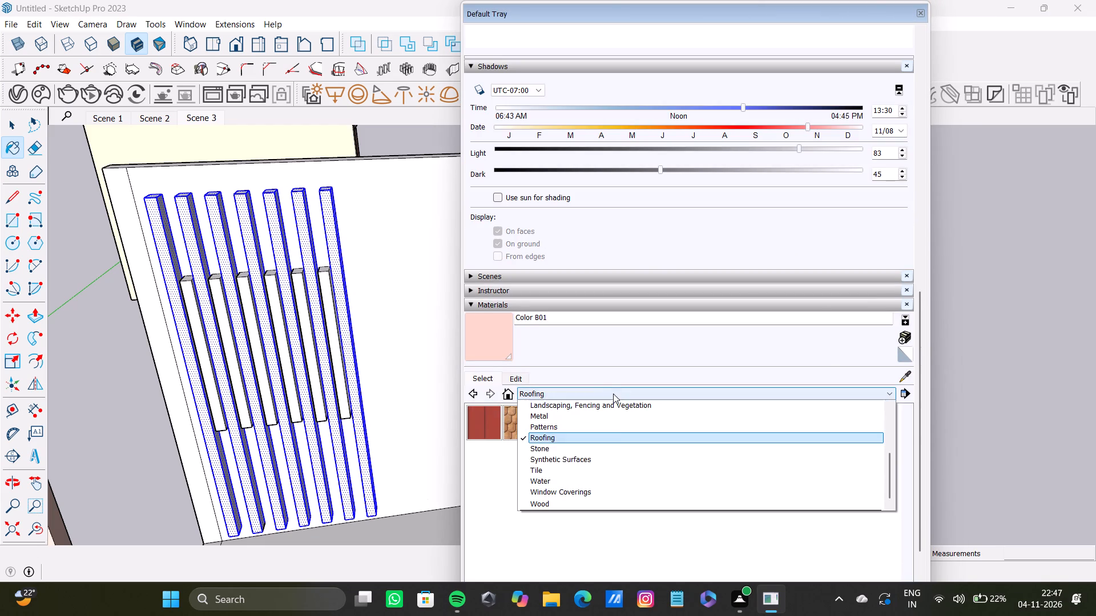
pyautogui.click(584, 447)
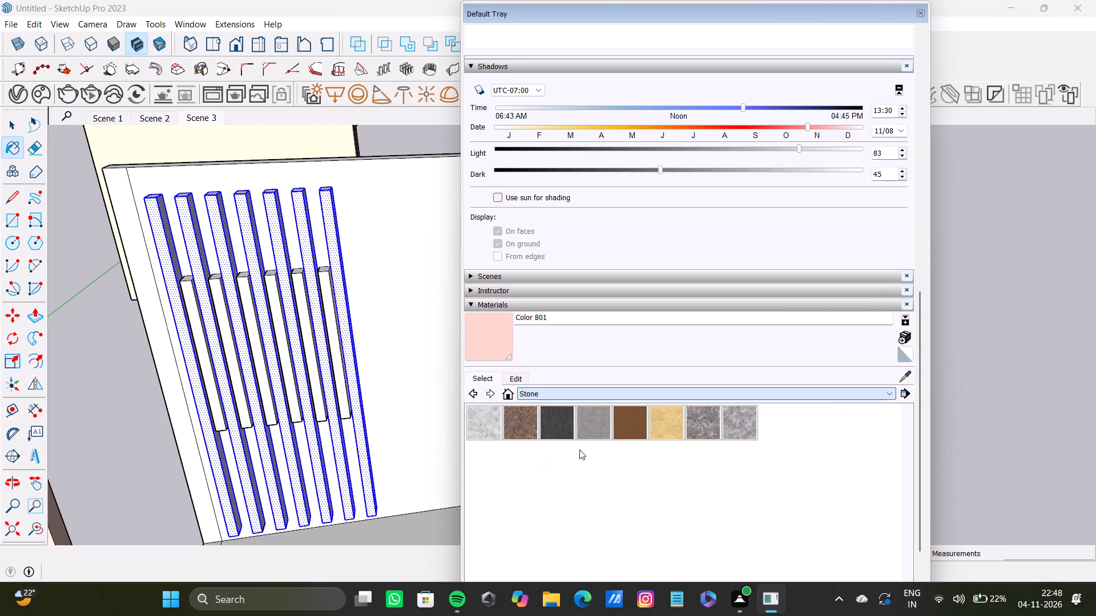
pyautogui.click(569, 391)
pyautogui.scroll(2, 568, 469)
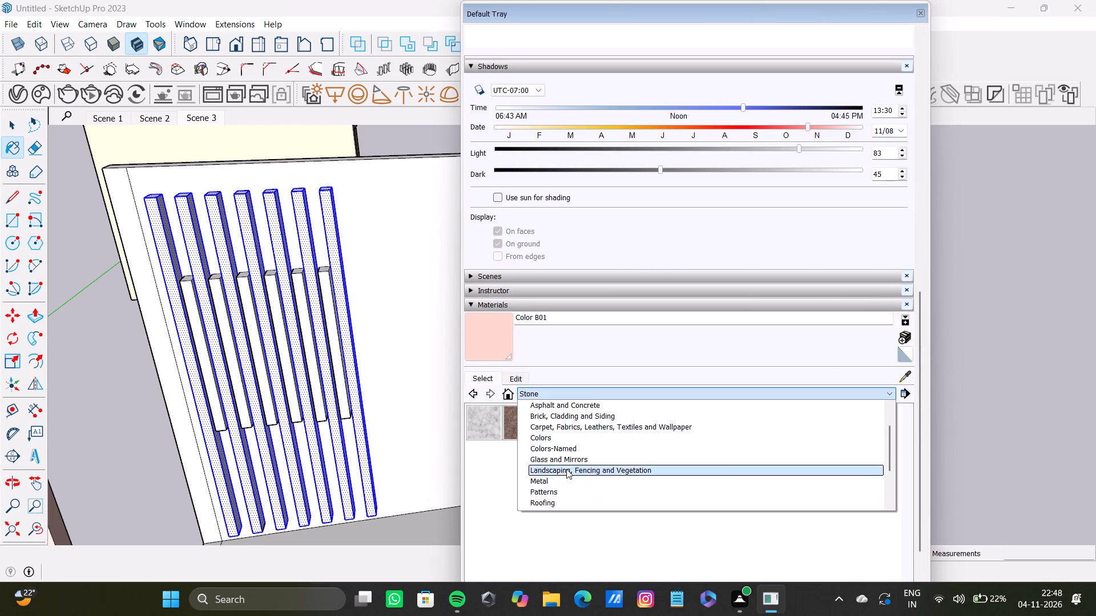
pyautogui.scroll(-4, 547, 492)
pyautogui.click(545, 498)
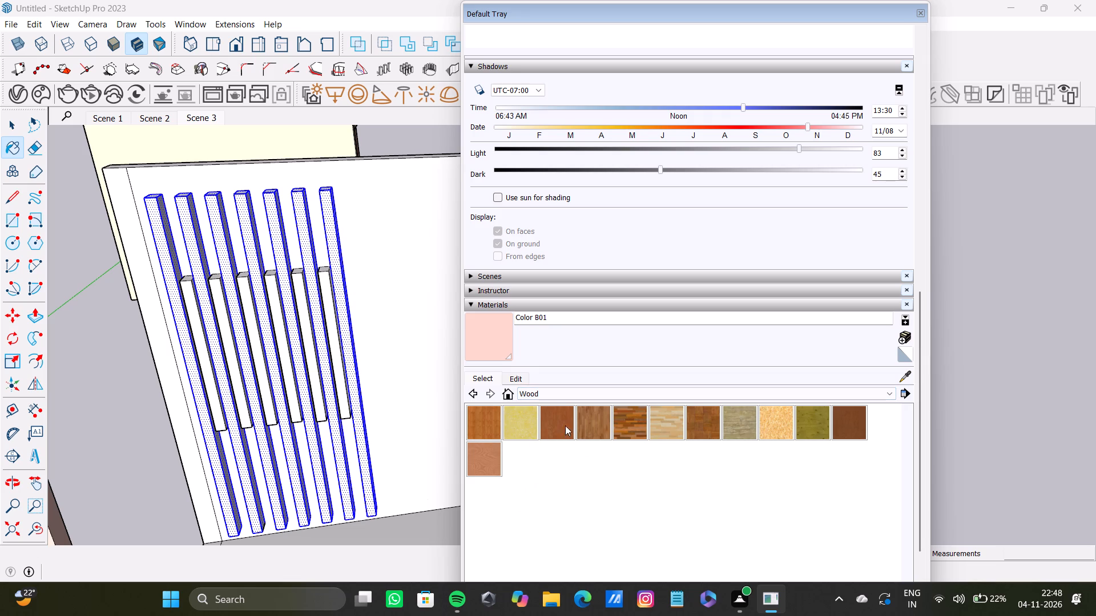
pyautogui.click(597, 415)
pyautogui.scroll(4, 271, 312)
pyautogui.scroll(6, 337, 204)
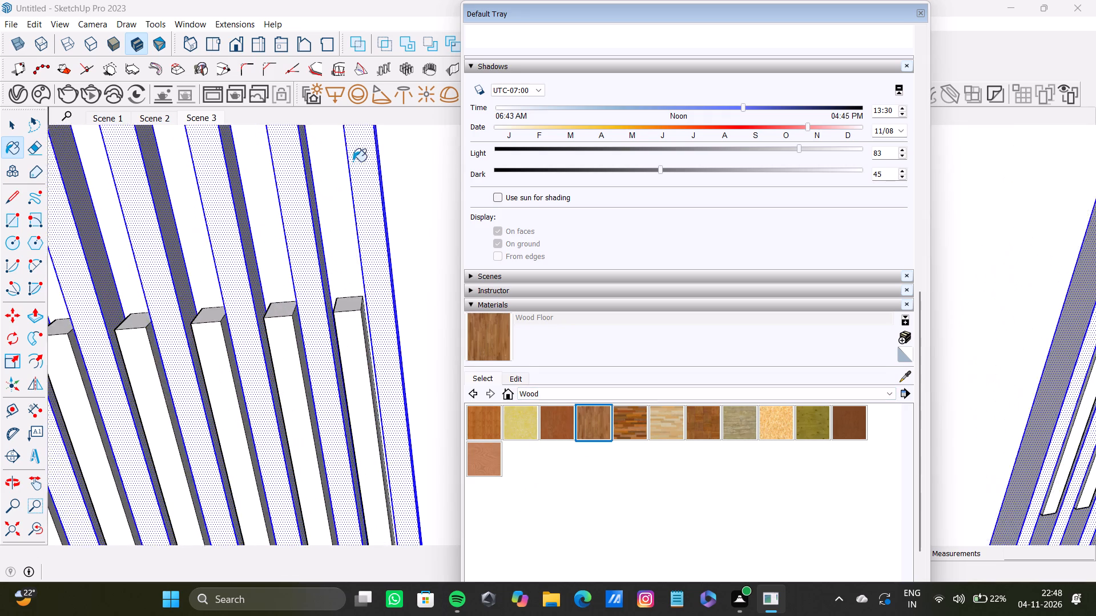
pyautogui.scroll(1, 353, 161)
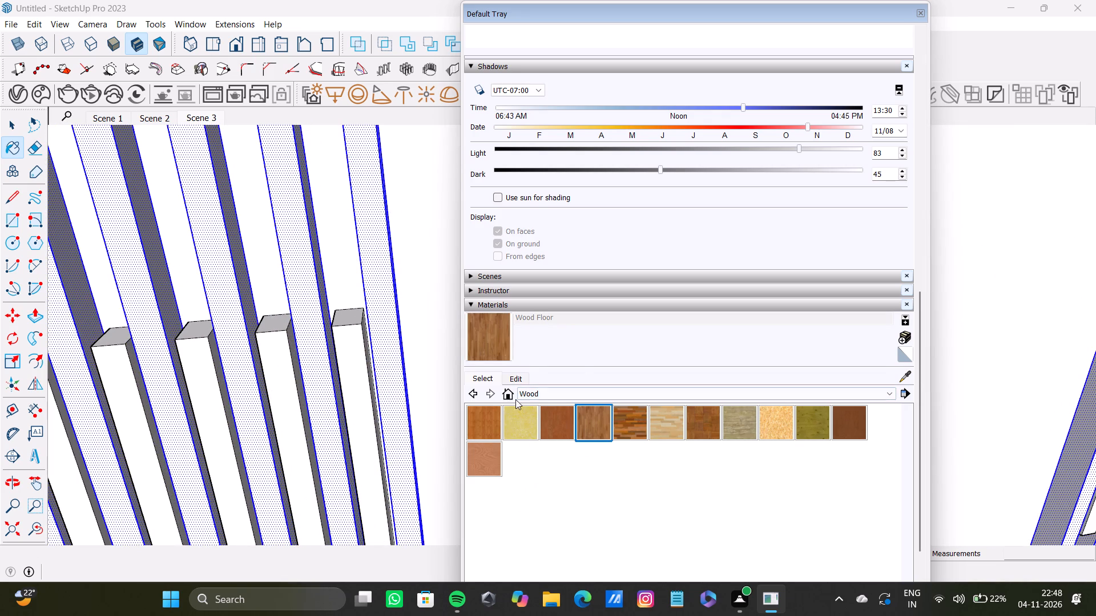
# Paint the selected tall slats of both groups with Color E07 from the Colors library.
pyautogui.click(537, 388)
pyautogui.scroll(2, 634, 481)
pyautogui.click(574, 439)
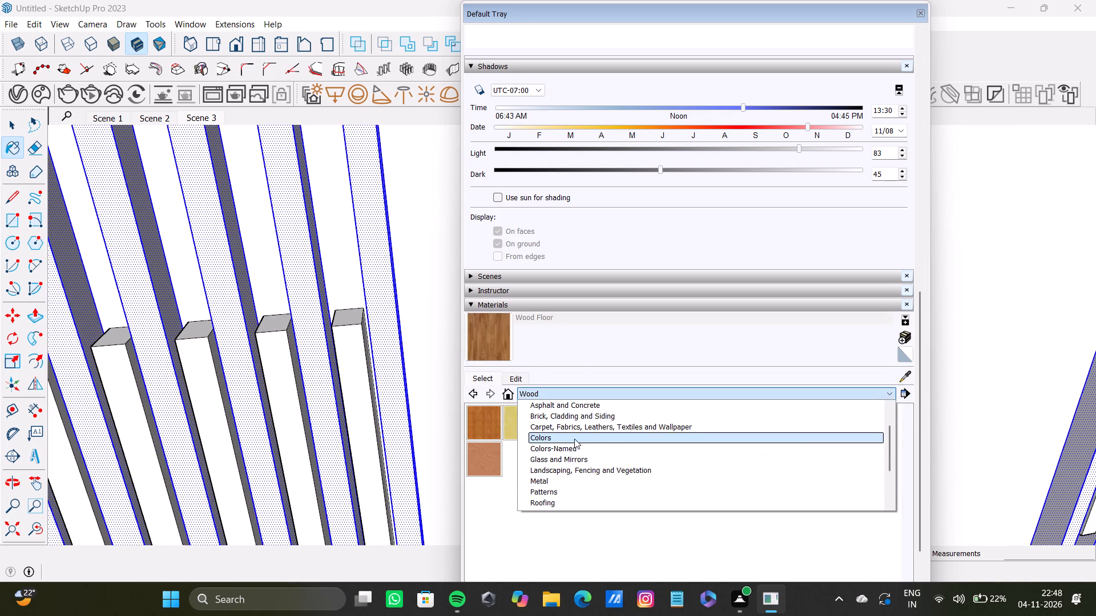
pyautogui.scroll(-10, 669, 453)
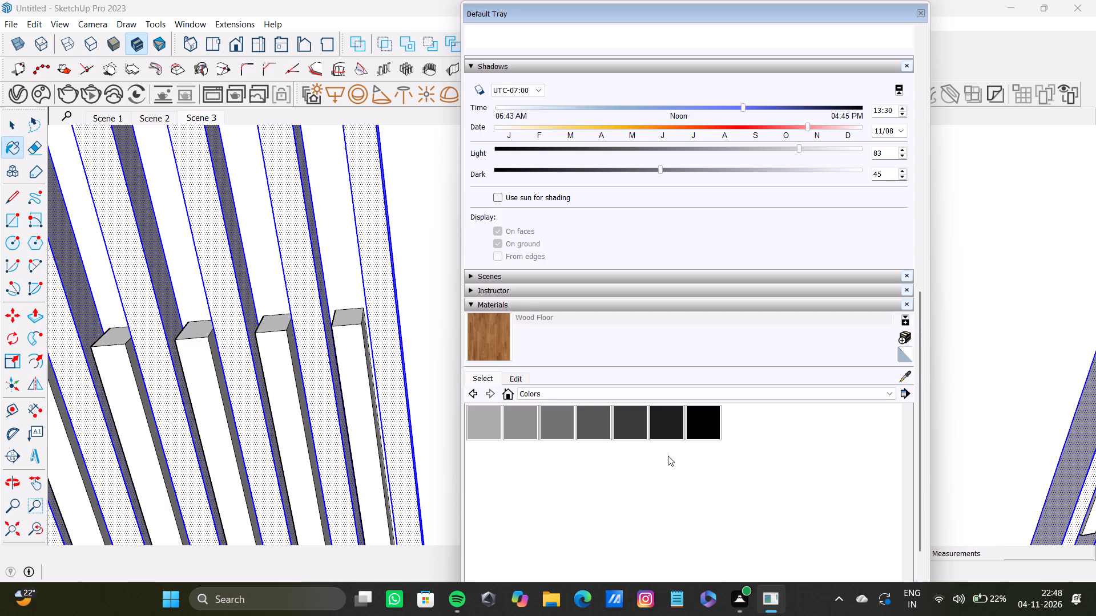
pyautogui.scroll(12, 664, 457)
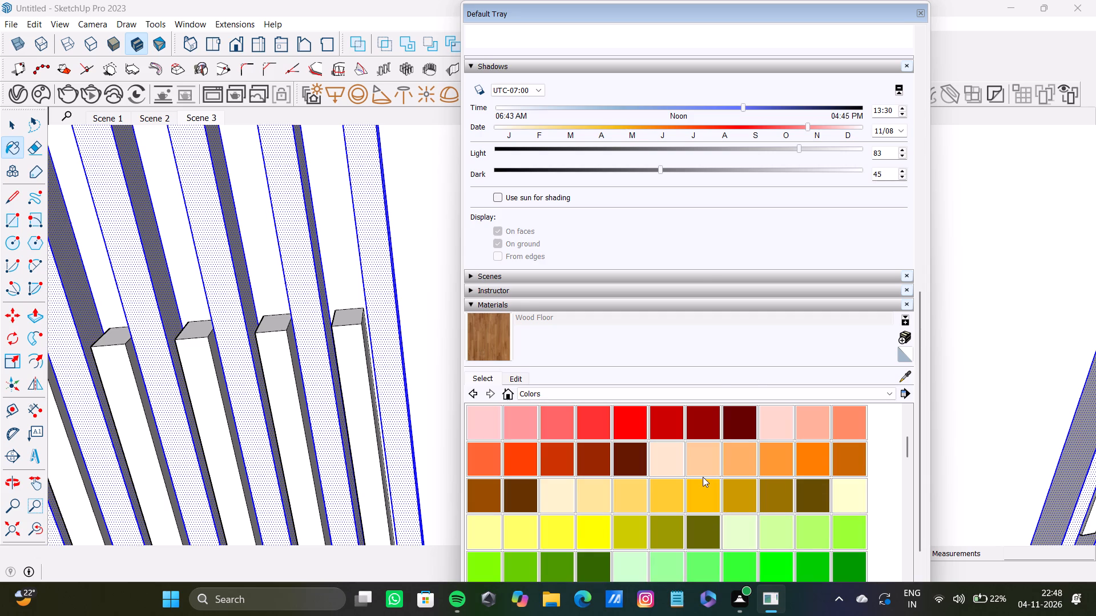
pyautogui.scroll(-4, 702, 484)
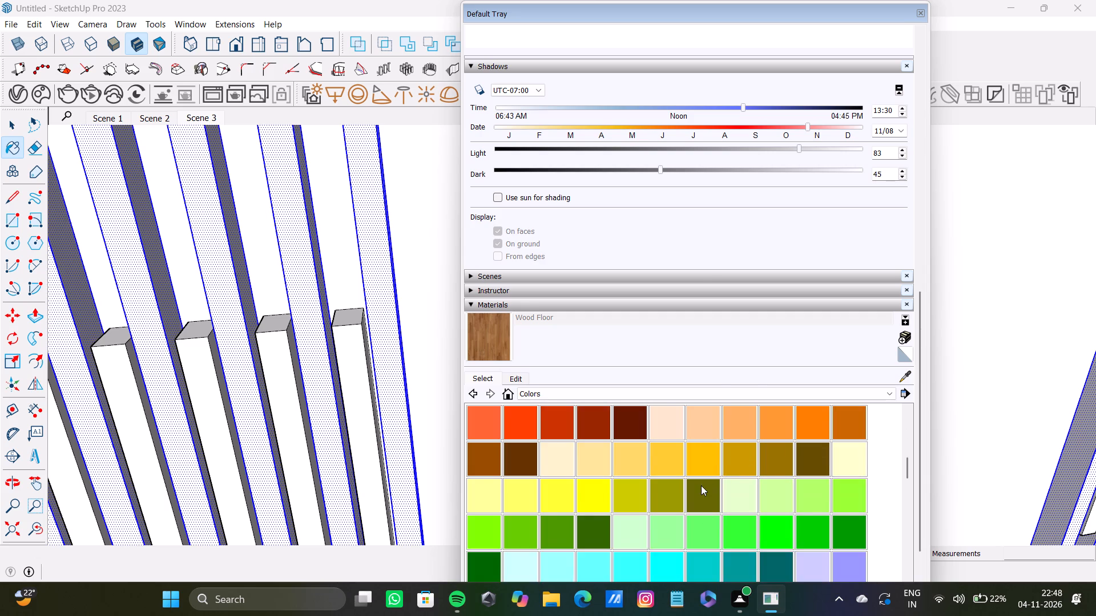
pyautogui.scroll(-5, 701, 485)
pyautogui.scroll(5, 686, 479)
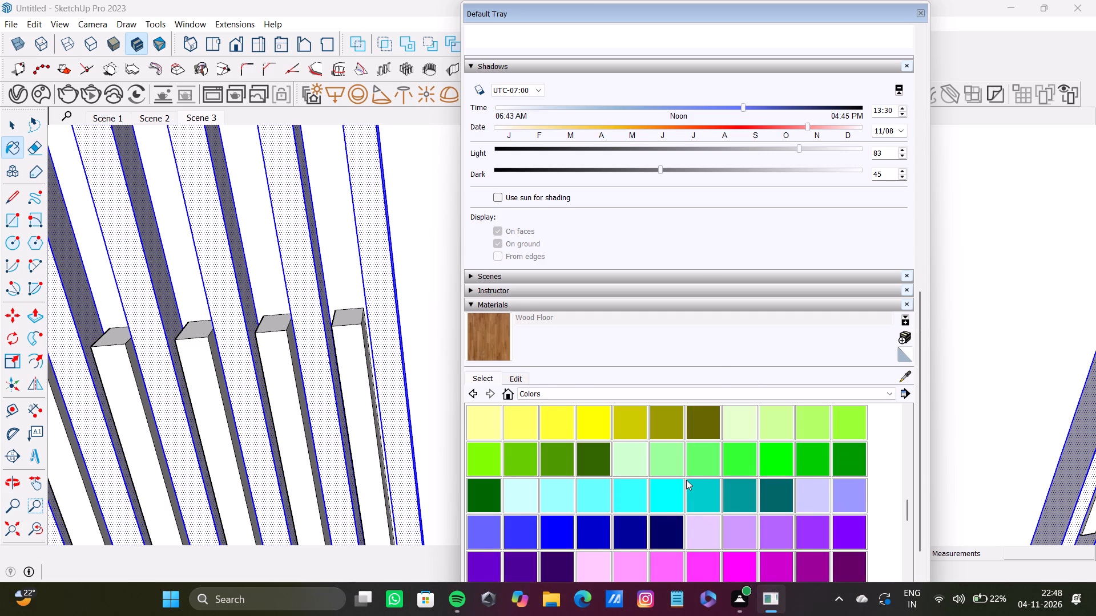
pyautogui.scroll(10, 686, 476)
pyautogui.scroll(-8, 690, 472)
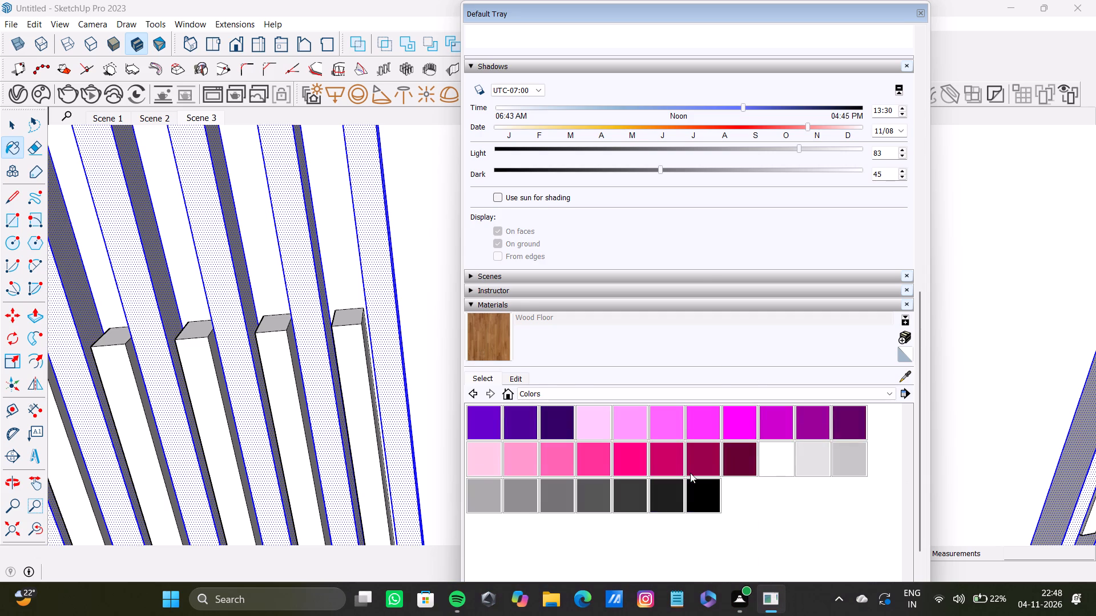
pyautogui.scroll(11, 697, 477)
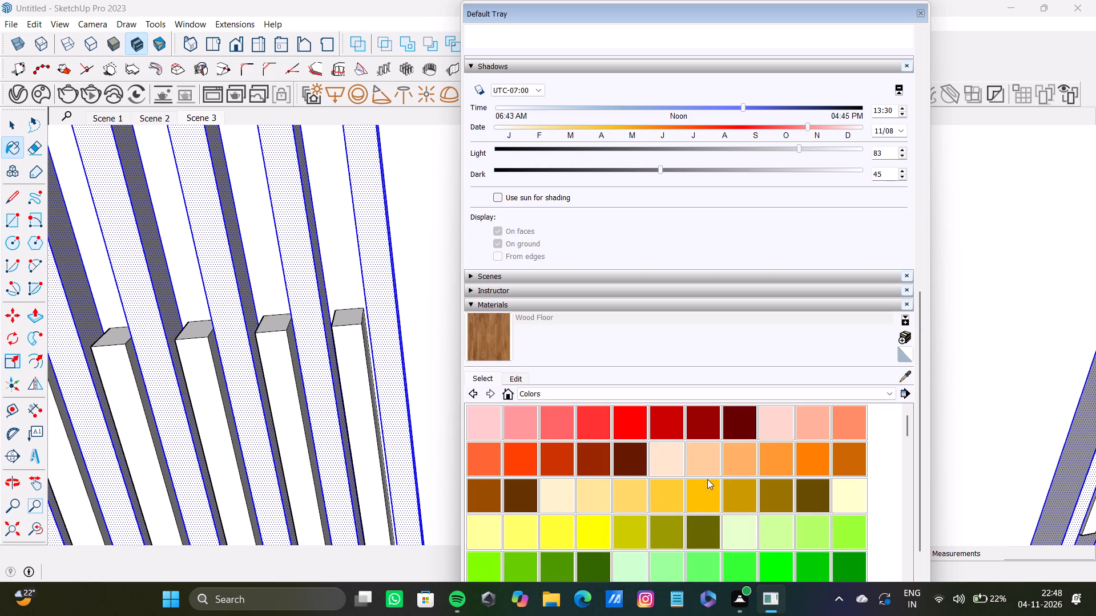
pyautogui.scroll(3, 707, 479)
pyautogui.scroll(-3, 658, 458)
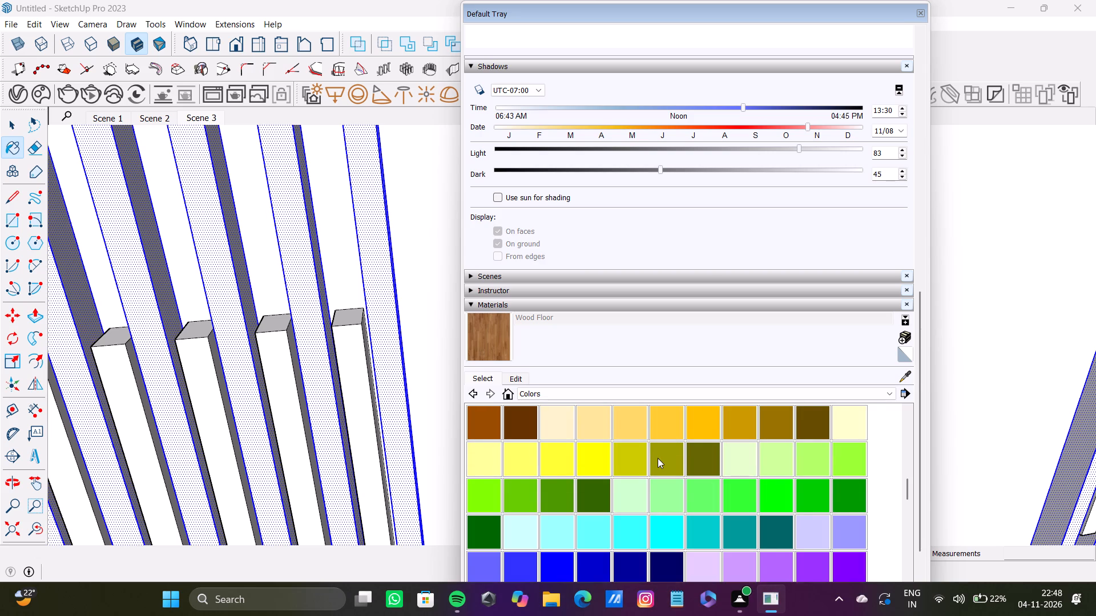
pyautogui.scroll(-2, 658, 458)
pyautogui.scroll(3, 659, 458)
pyautogui.click(658, 494)
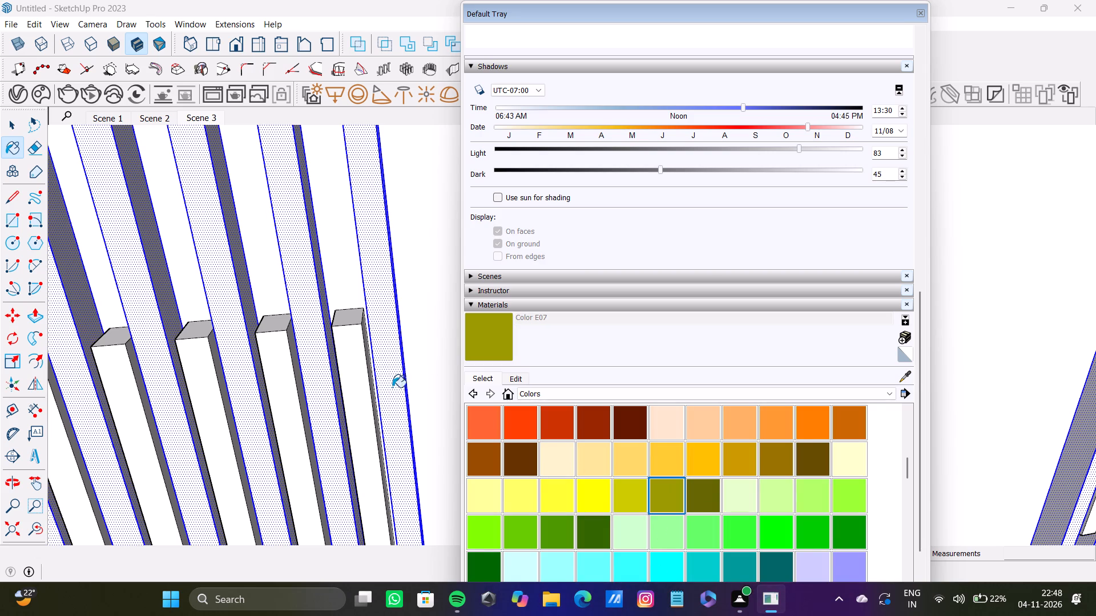
pyautogui.click(390, 387)
# Return to the Select tool and move the Default Tray away so both painted slat groups are in view.
pyautogui.scroll(-20, 359, 350)
pyautogui.scroll(-5, 359, 350)
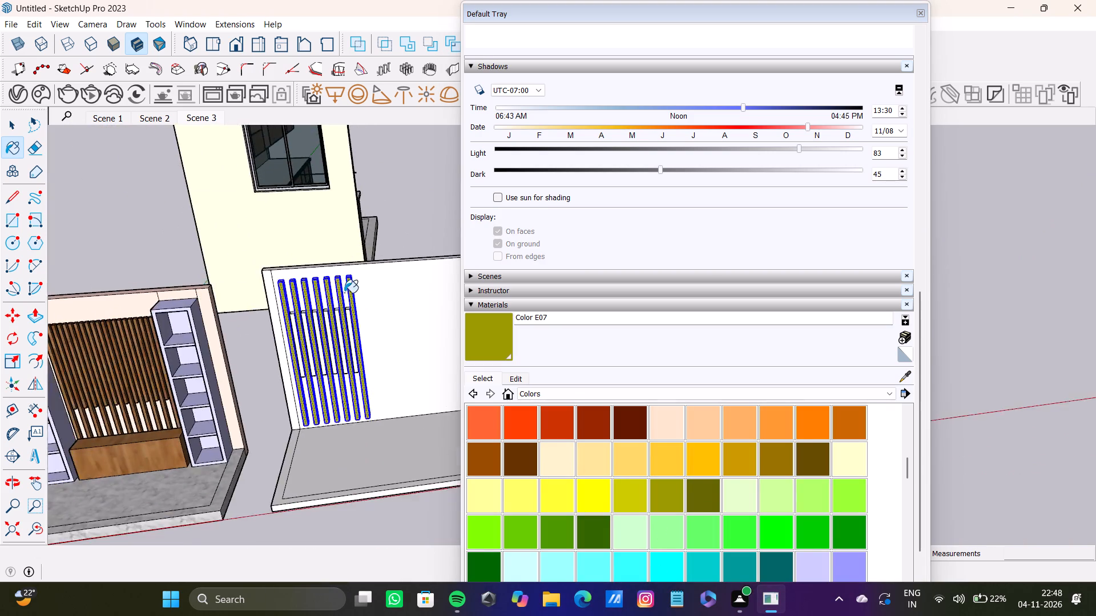
pyautogui.scroll(-4, 344, 293)
pyautogui.press('space')
pyautogui.press('c')
pyautogui.press('space')
pyautogui.press('c')
pyautogui.scroll(12, 325, 291)
pyautogui.press('space')
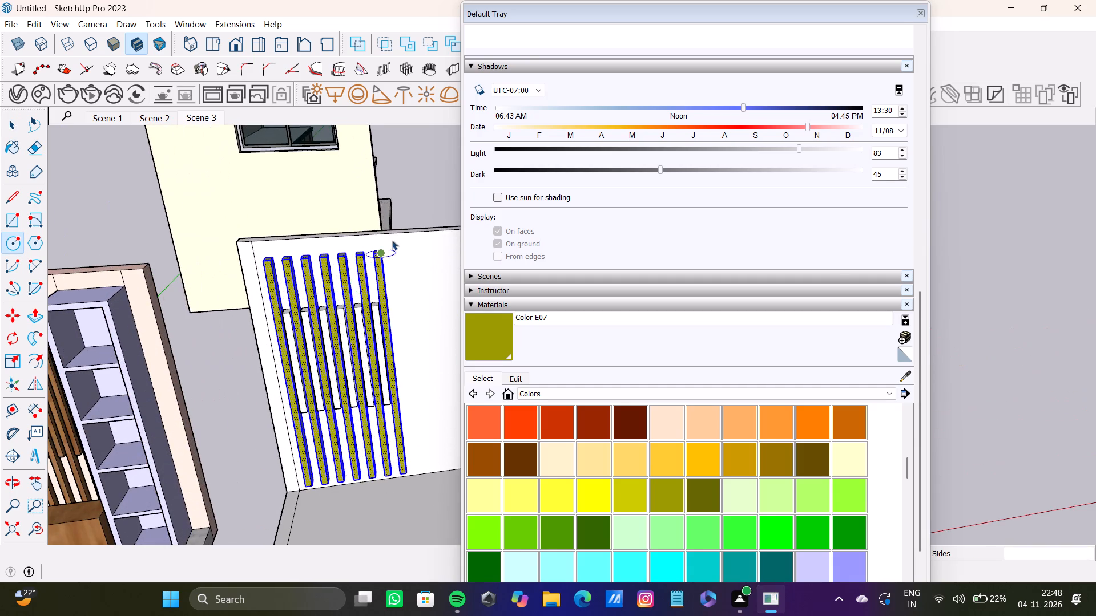
pyautogui.moveTo(799, 10); pyautogui.dragTo(836, 579)
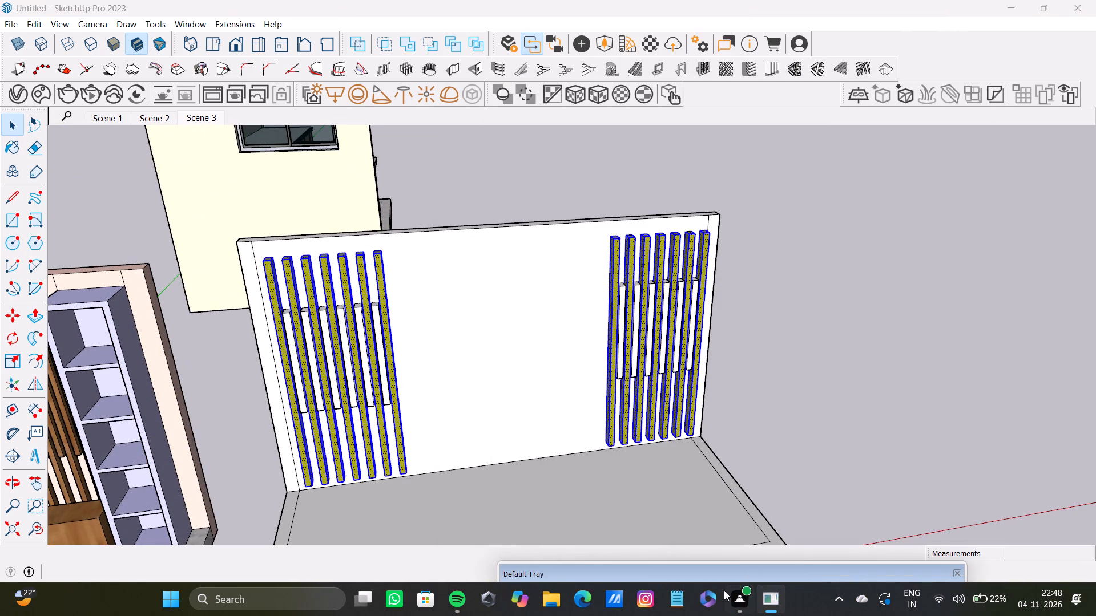
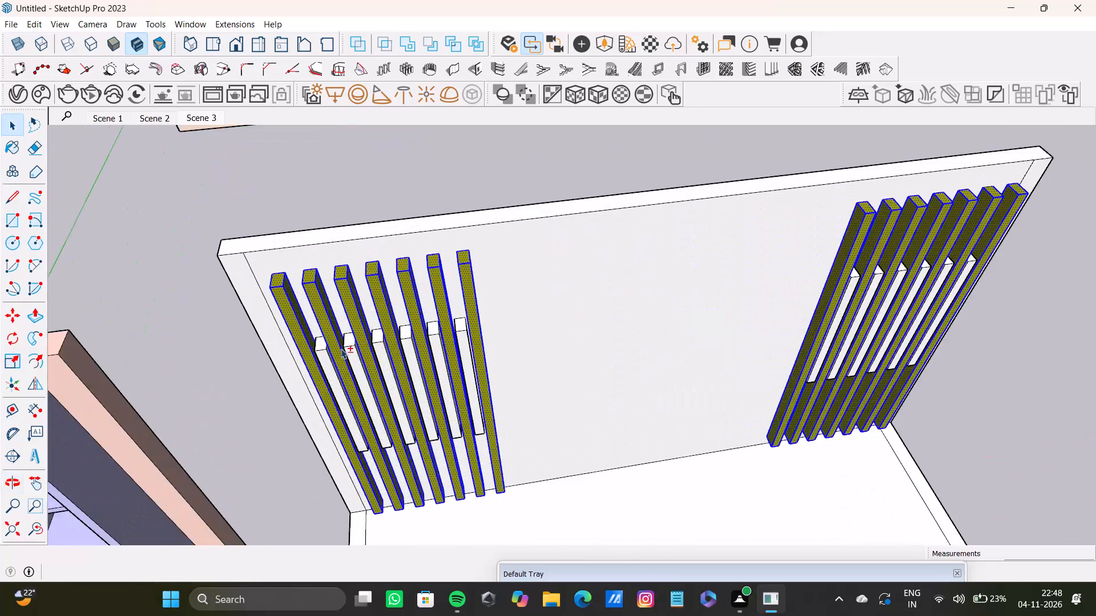
# Add the faces of the outermost short white slat, in the slat group farther from the green axis's opposite wall end, to the selection.
pyautogui.doubleClick(306, 341)
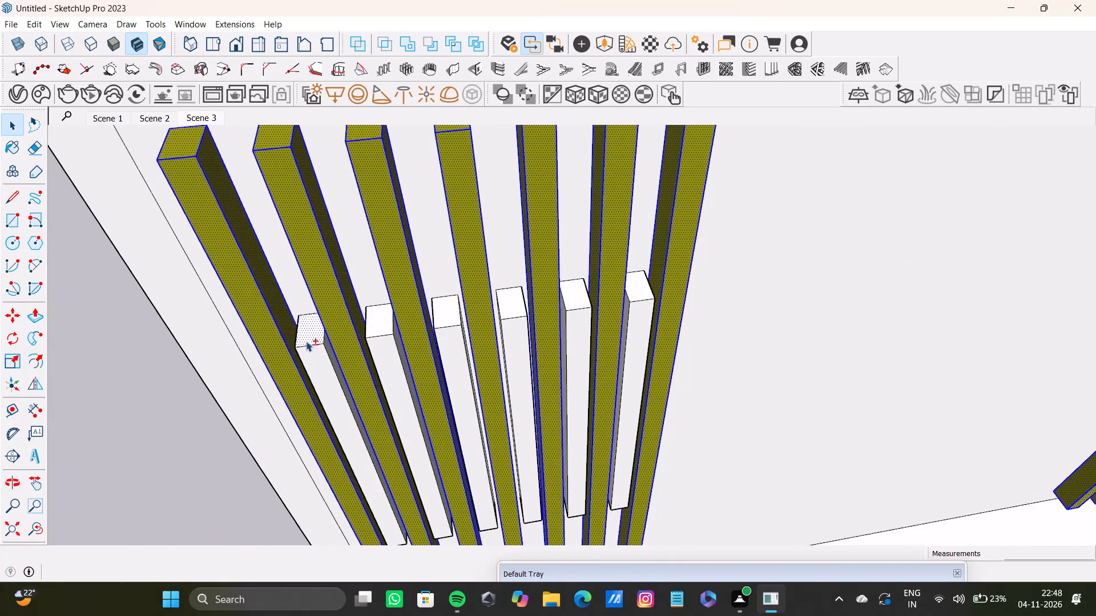
pyautogui.doubleClick(314, 363)
pyautogui.scroll(-10, 258, 359)
pyautogui.click(137, 281)
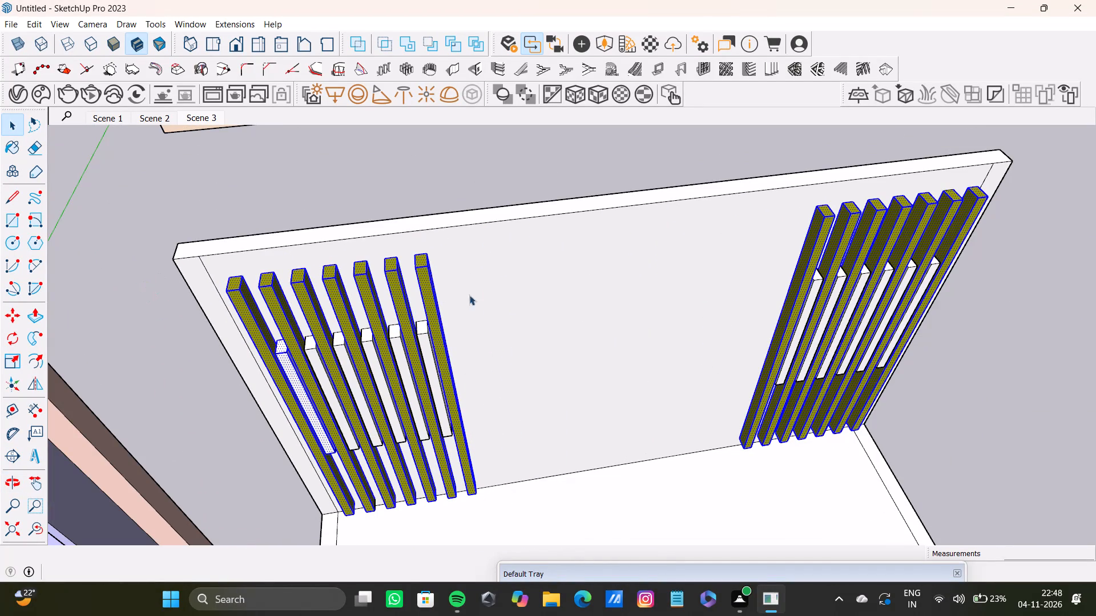
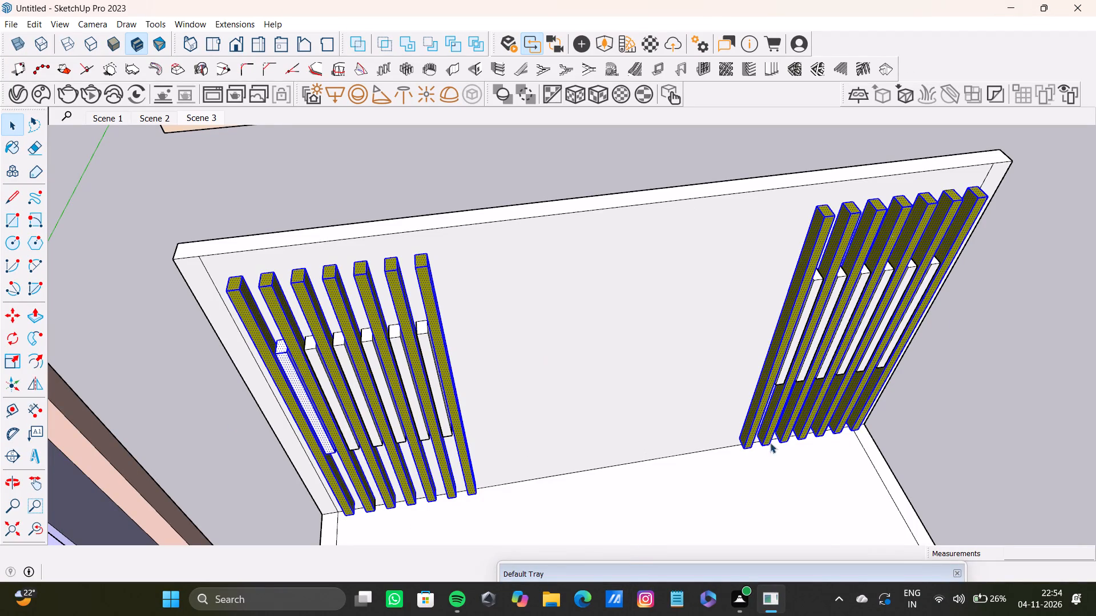
# Clear the current selection of olive tall slats and the outermost short white slat.
pyautogui.scroll(-8, 860, 173)
pyautogui.moveTo(747, 306); pyautogui.dragTo(565, 351, button='middle')
pyautogui.scroll(-1, 563, 356)
pyautogui.scroll(10, 614, 325)
pyautogui.moveTo(591, 325); pyautogui.dragTo(676, 262, button='middle')
pyautogui.scroll(2, 470, 276)
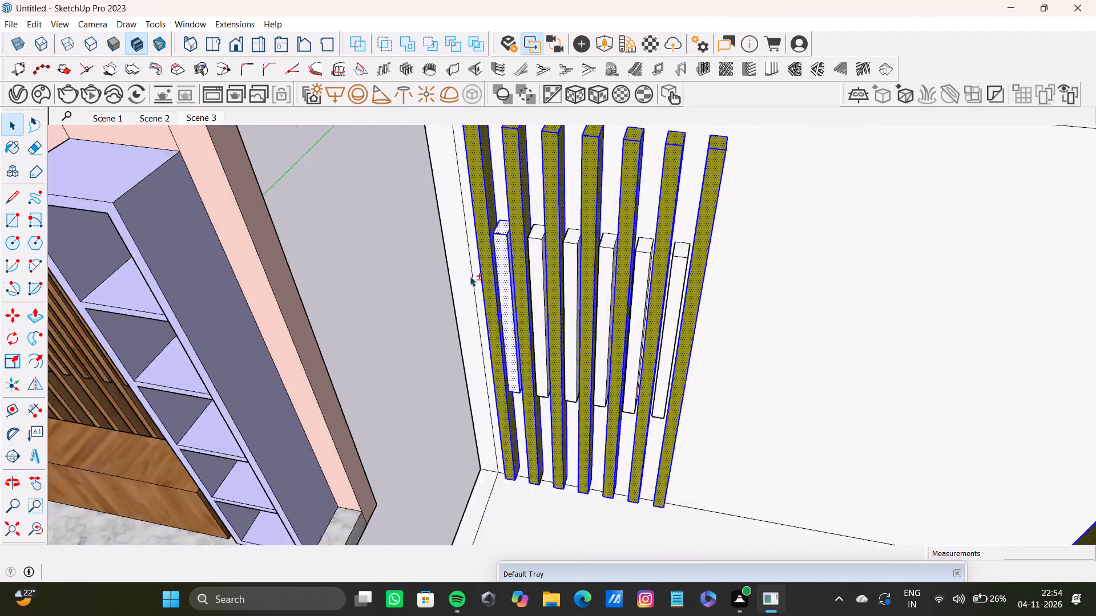
pyautogui.scroll(9, 470, 276)
pyautogui.keyDown('shift'); pyautogui.scroll(-14, 337, 0); pyautogui.keyUp('shift')
pyautogui.click(257, 236)
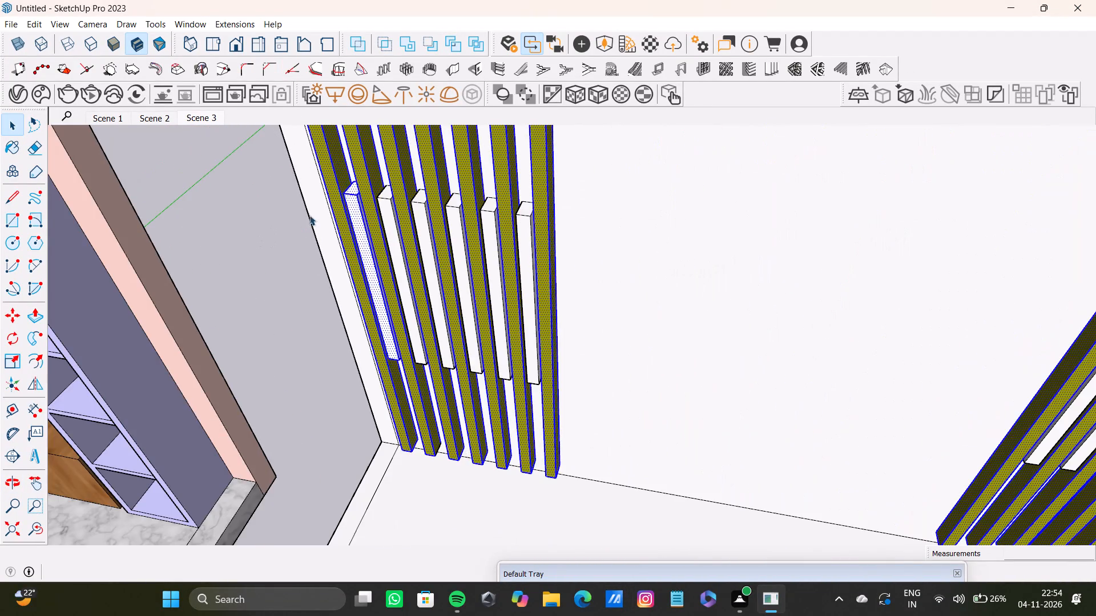
# Select the top, front and side faces of the outermost short white slat in the slat group nearest the green axis.
pyautogui.scroll(9, 380, 209)
pyautogui.scroll(-2, 329, 318)
pyautogui.keyDown('shift'); pyautogui.moveTo(331, 329); pyautogui.dragTo(352, 345, button='middle'); pyautogui.keyUp('shift')
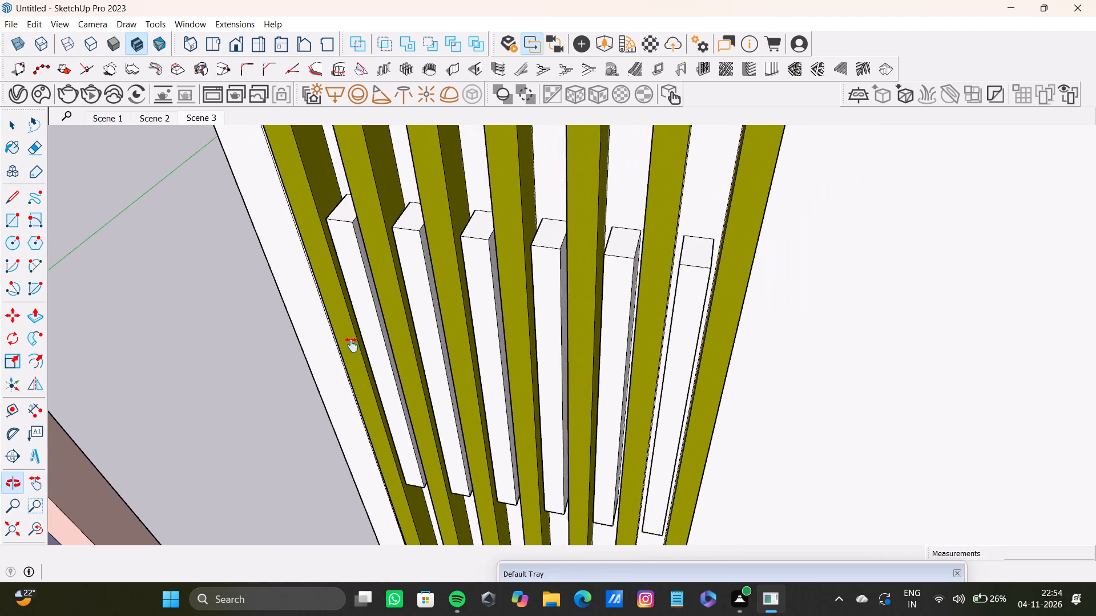
pyautogui.keyDown('shift'); pyautogui.moveTo(352, 345); pyautogui.dragTo(358, 403, button='middle'); pyautogui.keyUp('shift')
pyautogui.keyDown('shift'); pyautogui.scroll(6, 344, 385); pyautogui.keyUp('shift')
pyautogui.keyDown('shift'); pyautogui.click(344, 241); pyautogui.keyUp('shift')
pyautogui.keyDown('shift'); pyautogui.moveTo(344, 241); pyautogui.dragTo(347, 235); pyautogui.keyUp('shift')
pyautogui.keyDown('shift'); pyautogui.doubleClick(372, 193); pyautogui.keyUp('shift')
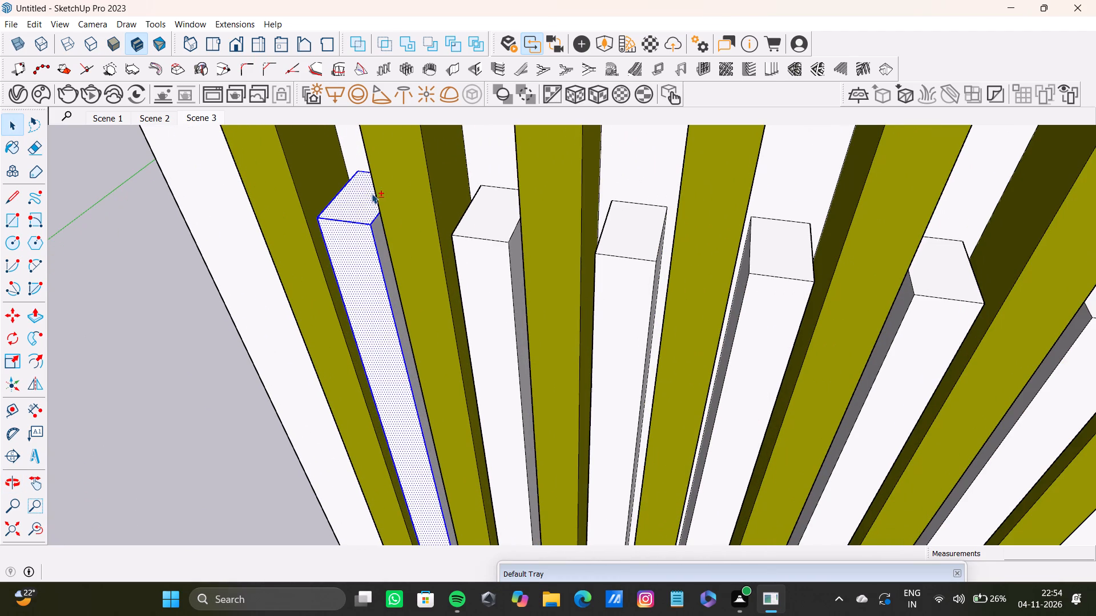
pyautogui.keyDown('shift'); pyautogui.doubleClick(381, 240); pyautogui.keyUp('shift')
pyautogui.scroll(1, 331, 278)
pyautogui.moveTo(330, 279); pyautogui.dragTo(627, 290, button='middle')
pyautogui.scroll(2, 415, 305)
pyautogui.keyDown('shift'); pyautogui.moveTo(390, 322); pyautogui.dragTo(399, 282, button='middle'); pyautogui.keyUp('shift')
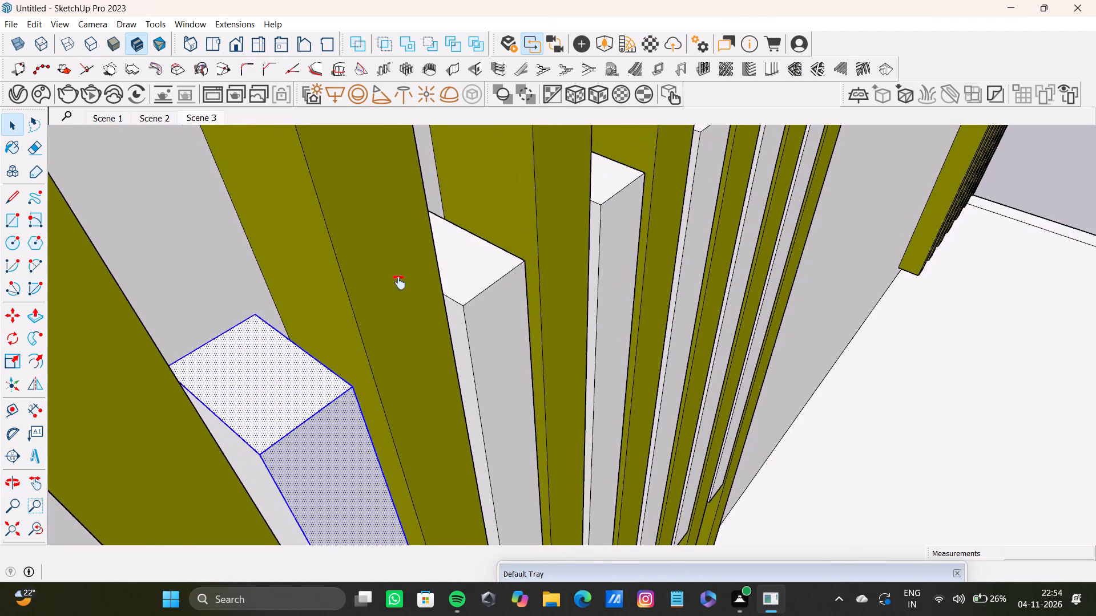
pyautogui.keyDown('shift'); pyautogui.moveTo(399, 282); pyautogui.dragTo(388, 241, button='middle'); pyautogui.keyUp('shift')
pyautogui.keyDown('shift'); pyautogui.doubleClick(250, 395); pyautogui.keyUp('shift')
# Add the faces of the second short white slat from the wall's end, in the same group, to the selection.
pyautogui.keyDown('shift'); pyautogui.doubleClick(453, 217); pyautogui.keyUp('shift')
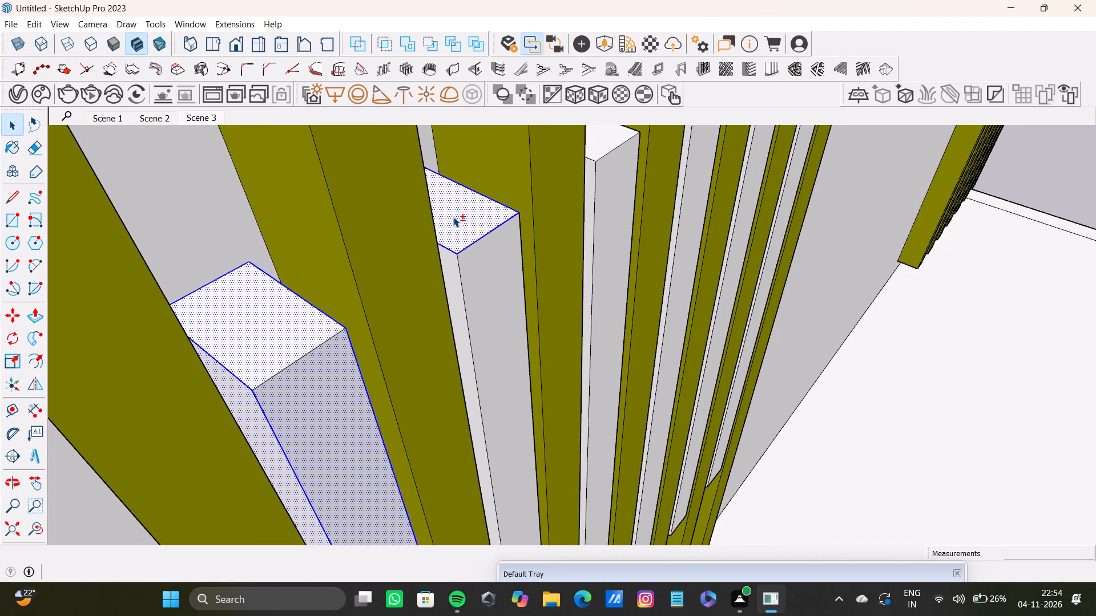
pyautogui.keyDown('shift'); pyautogui.doubleClick(514, 286); pyautogui.keyUp('shift')
pyautogui.keyDown('shift'); pyautogui.doubleClick(458, 283); pyautogui.keyUp('shift')
pyautogui.moveTo(525, 303); pyautogui.dragTo(229, 293, button='middle')
pyautogui.keyDown('shift'); pyautogui.moveTo(534, 296); pyautogui.dragTo(299, 386, button='middle'); pyautogui.keyUp('shift')
pyautogui.scroll(6, 529, 342)
pyautogui.keyDown('shift'); pyautogui.doubleClick(637, 344); pyautogui.keyUp('shift')
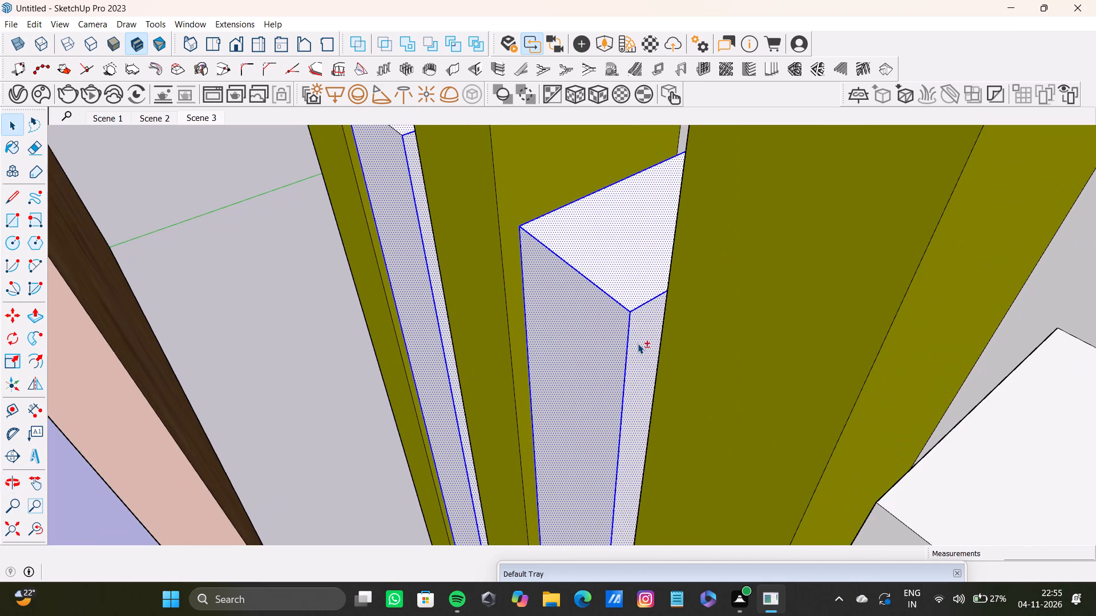
# Add the top, front and both side faces of the third short white slat from the wall's end to the selection.
pyautogui.keyDown('shift'); pyautogui.scroll(-7, 635, 346); pyautogui.keyUp('shift')
pyautogui.keyDown('shift'); pyautogui.moveTo(616, 351); pyautogui.dragTo(593, 287, button='middle'); pyautogui.keyUp('shift')
pyautogui.keyDown('shift'); pyautogui.scroll(3, 563, 346); pyautogui.keyUp('shift')
pyautogui.keyDown('shift'); pyautogui.doubleClick(535, 368); pyautogui.keyUp('shift')
pyautogui.keyDown('shift'); pyautogui.moveTo(567, 465); pyautogui.dragTo(531, 312, button='middle'); pyautogui.keyUp('shift')
pyautogui.keyDown('shift'); pyautogui.doubleClick(505, 355); pyautogui.keyUp('shift')
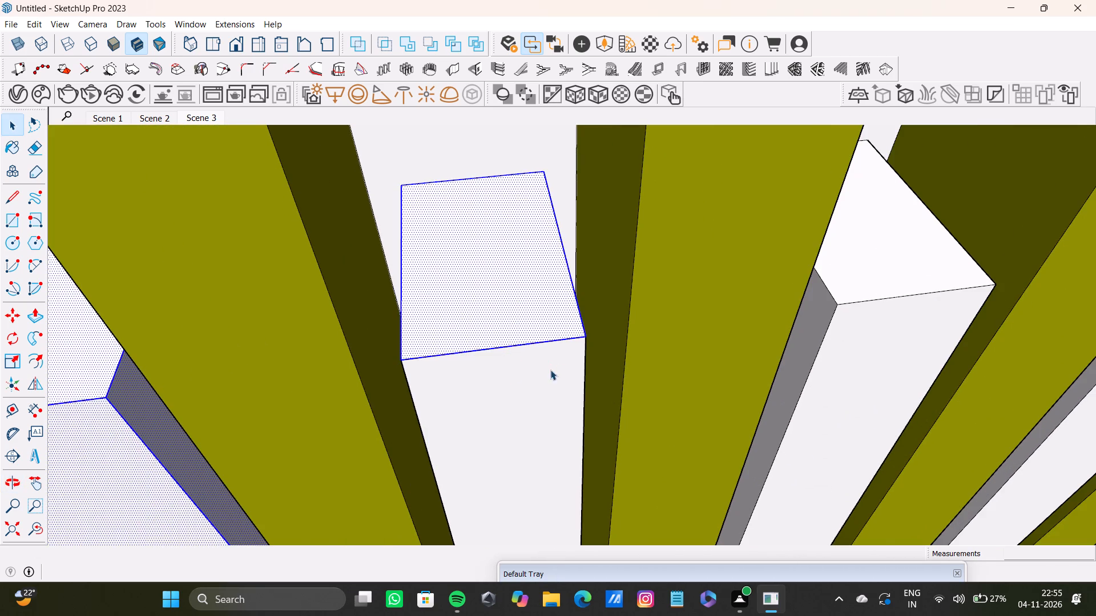
pyautogui.moveTo(542, 370); pyautogui.dragTo(468, 375, button='middle')
pyautogui.scroll(3, 472, 365)
pyautogui.keyDown('shift'); pyautogui.doubleClick(478, 364); pyautogui.keyUp('shift')
pyautogui.scroll(1, 601, 342)
pyautogui.moveTo(591, 347); pyautogui.dragTo(553, 344, button='middle')
pyautogui.keyDown('shift'); pyautogui.scroll(3, 579, 338); pyautogui.keyUp('shift')
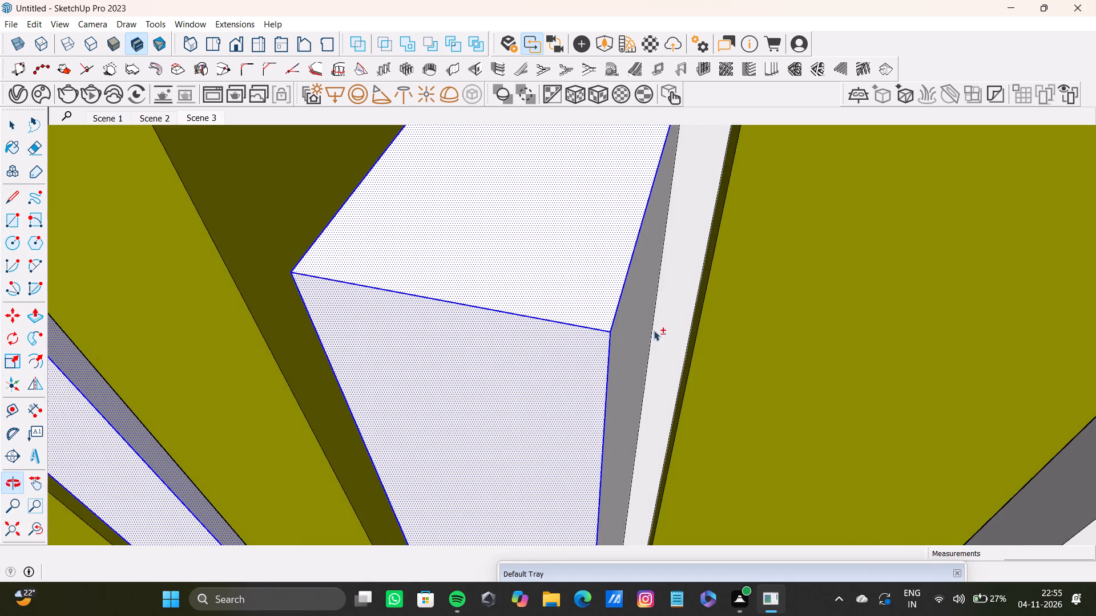
pyautogui.keyDown('shift'); pyautogui.doubleClick(628, 341); pyautogui.keyUp('shift')
pyautogui.scroll(-8, 603, 344)
pyautogui.moveTo(480, 369); pyautogui.dragTo(572, 354, button='middle')
pyautogui.scroll(3, 479, 375)
pyautogui.keyDown('shift'); pyautogui.moveTo(471, 373); pyautogui.dragTo(554, 364, button='middle'); pyautogui.keyUp('shift')
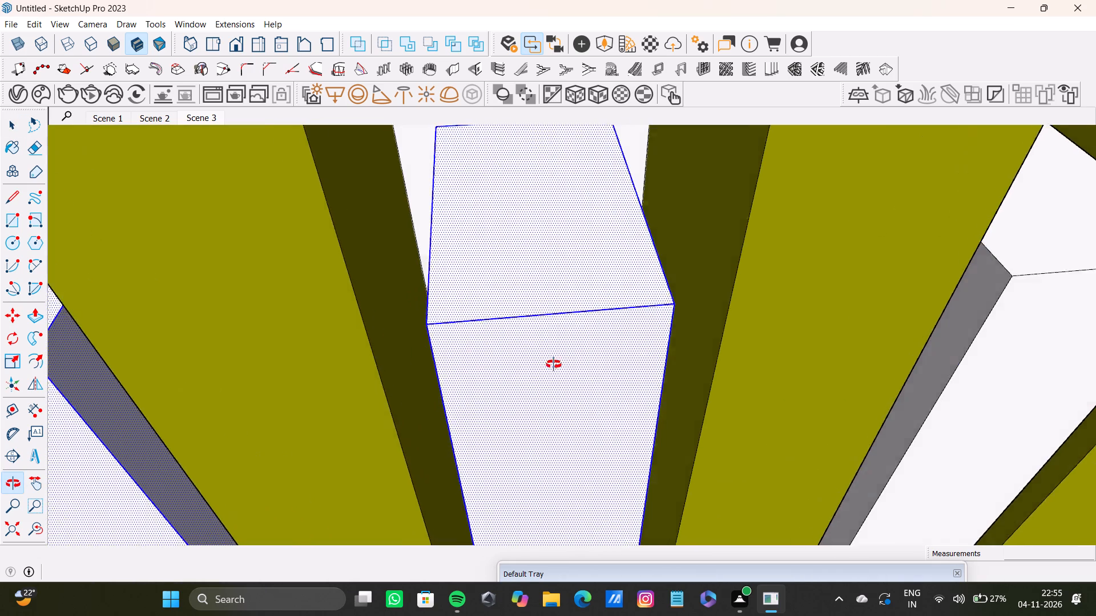
pyautogui.keyDown('shift'); pyautogui.moveTo(554, 364); pyautogui.dragTo(597, 364, button='middle'); pyautogui.keyUp('shift')
pyautogui.scroll(4, 593, 364)
pyautogui.keyDown('shift'); pyautogui.doubleClick(402, 384); pyautogui.keyUp('shift')
# Add the top, front and both side faces of the fourth short white slat from the wall's end to the selection.
pyautogui.keyDown('shift'); pyautogui.scroll(-14, 418, 381); pyautogui.keyUp('shift')
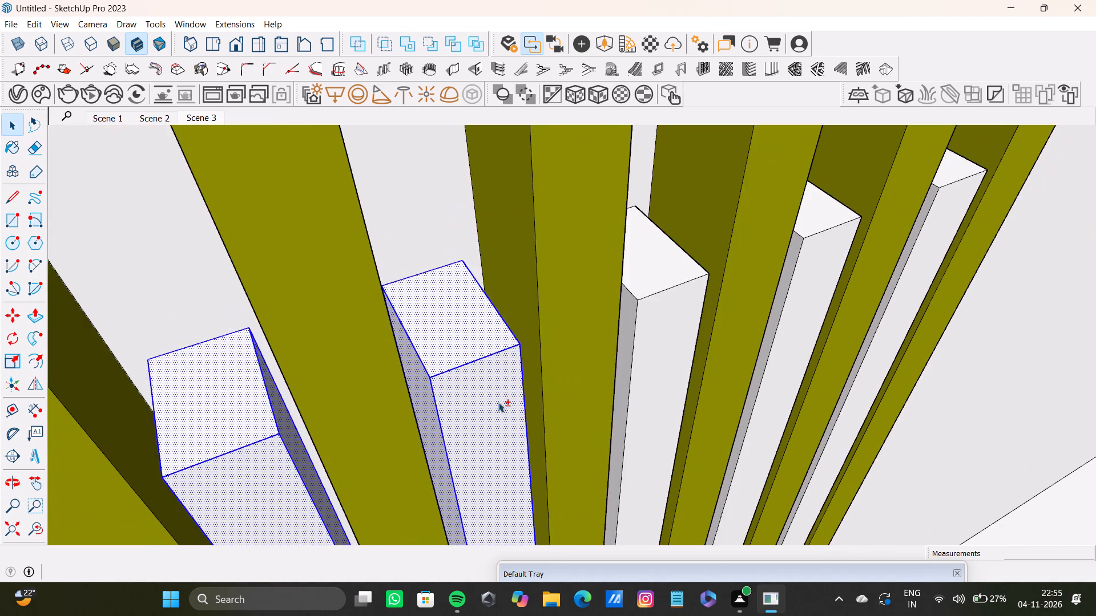
pyautogui.keyDown('shift'); pyautogui.moveTo(498, 402); pyautogui.dragTo(398, 431, button='middle'); pyautogui.keyUp('shift')
pyautogui.keyDown('shift'); pyautogui.scroll(4, 557, 326); pyautogui.keyUp('shift')
pyautogui.keyDown('shift'); pyautogui.doubleClick(559, 301); pyautogui.keyUp('shift')
pyautogui.keyDown('shift'); pyautogui.doubleClick(574, 343); pyautogui.keyUp('shift')
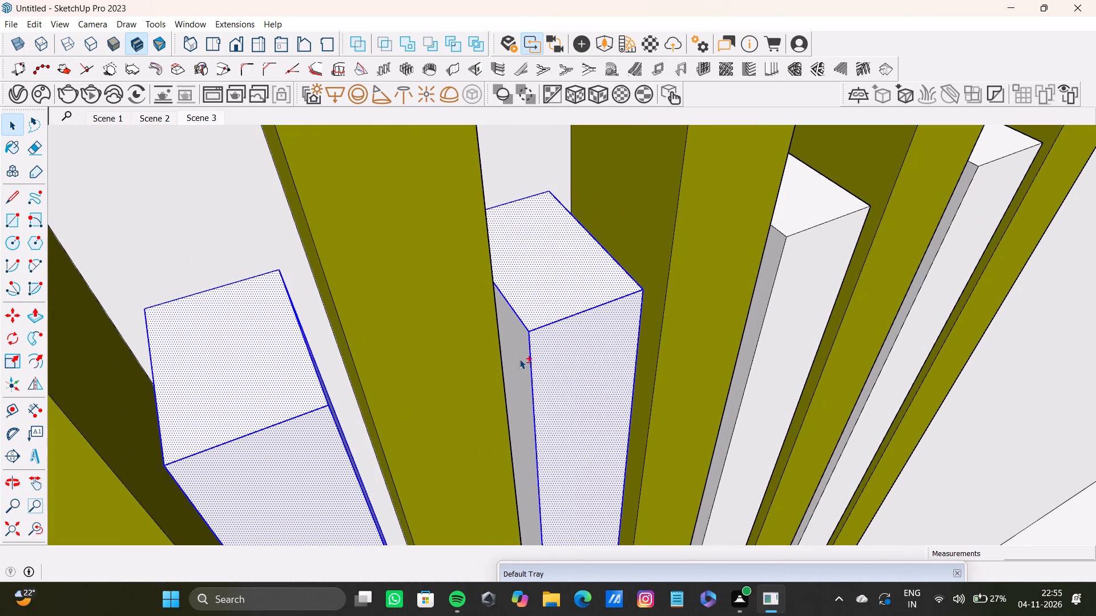
pyautogui.keyDown('shift'); pyautogui.doubleClick(519, 359); pyautogui.keyUp('shift')
pyautogui.keyDown('shift'); pyautogui.scroll(-4, 554, 352); pyautogui.keyUp('shift')
pyautogui.keyDown('shift'); pyautogui.moveTo(566, 353); pyautogui.dragTo(317, 335, button='middle'); pyautogui.keyUp('shift')
pyautogui.scroll(7, 626, 314)
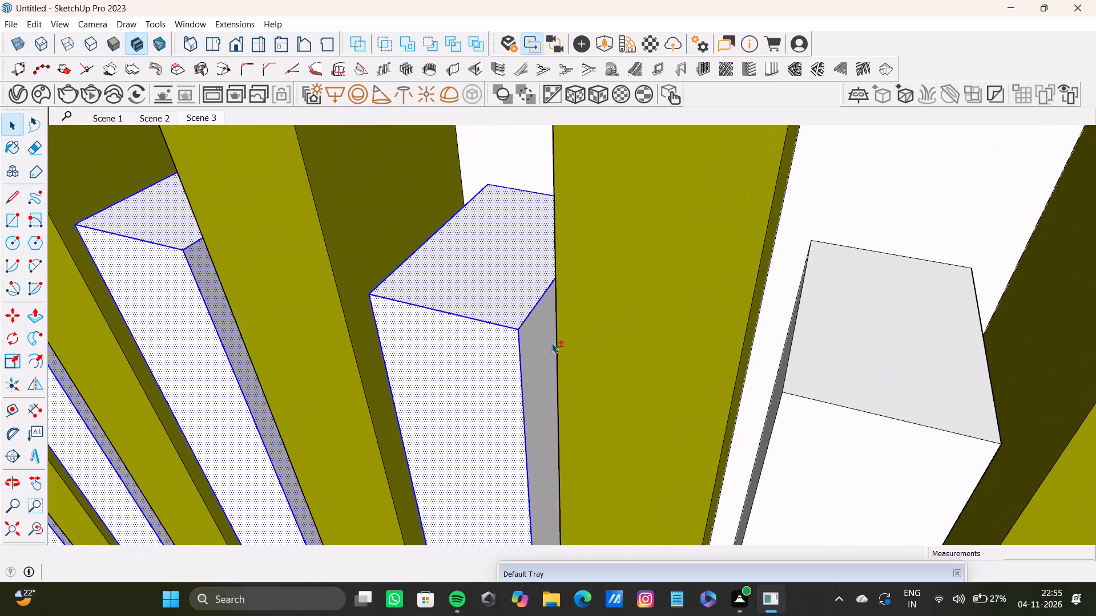
pyautogui.keyDown('shift'); pyautogui.doubleClick(545, 346); pyautogui.keyUp('shift')
# Add the top, side and front faces of the fifth short white slat from the wall's end to the selection.
pyautogui.keyDown('shift'); pyautogui.doubleClick(856, 366); pyautogui.keyUp('shift')
pyautogui.keyDown('shift'); pyautogui.click(833, 451); pyautogui.keyUp('shift')
pyautogui.keyDown('shift'); pyautogui.click(826, 448); pyautogui.keyUp('shift')
pyautogui.moveTo(736, 431); pyautogui.dragTo(823, 433, button='middle')
pyautogui.keyDown('shift'); pyautogui.doubleClick(795, 416); pyautogui.keyUp('shift')
pyautogui.keyDown('shift'); pyautogui.click(819, 419); pyautogui.keyUp('shift')
pyautogui.keyDown('shift'); pyautogui.scroll(-4, 820, 416); pyautogui.keyUp('shift')
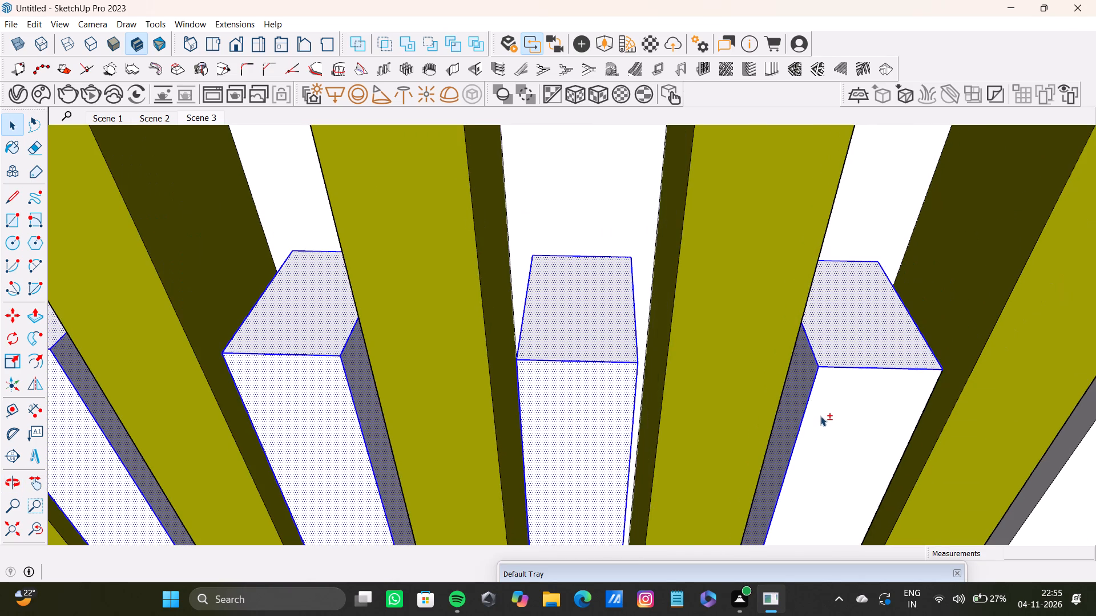
pyautogui.keyDown('shift'); pyautogui.doubleClick(820, 416); pyautogui.keyUp('shift')
# Add the top, front and both side faces of the innermost short white slat in this group to the selection.
pyautogui.keyDown('shift'); pyautogui.scroll(-5, 820, 412); pyautogui.keyUp('shift')
pyautogui.keyDown('shift'); pyautogui.moveTo(812, 412); pyautogui.dragTo(445, 366, button='middle'); pyautogui.keyUp('shift')
pyautogui.keyDown('shift'); pyautogui.doubleClick(658, 346); pyautogui.keyUp('shift')
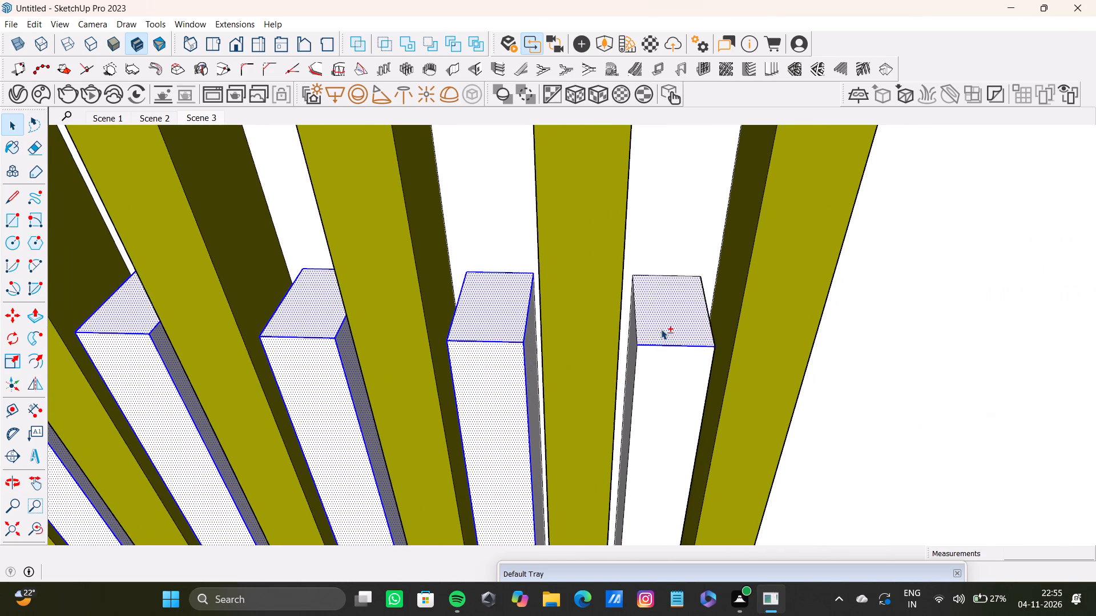
pyautogui.keyDown('shift'); pyautogui.doubleClick(661, 329); pyautogui.keyUp('shift')
pyautogui.keyDown('shift'); pyautogui.click(658, 374); pyautogui.keyUp('shift')
pyautogui.keyDown('shift'); pyautogui.click(658, 379); pyautogui.keyUp('shift')
pyautogui.keyDown('shift'); pyautogui.doubleClick(659, 337); pyautogui.keyUp('shift')
pyautogui.keyDown('shift'); pyautogui.doubleClick(667, 375); pyautogui.keyUp('shift')
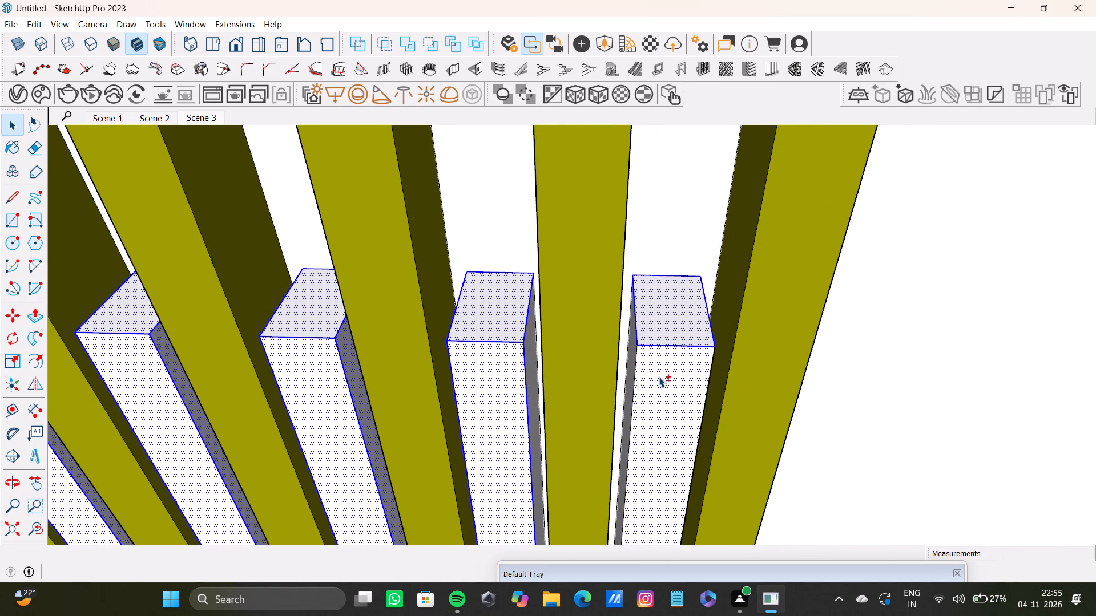
pyautogui.scroll(5, 609, 364)
pyautogui.moveTo(619, 349); pyautogui.dragTo(673, 360, button='middle')
pyautogui.keyDown('shift'); pyautogui.scroll(3, 666, 363); pyautogui.keyUp('shift')
pyautogui.keyDown('shift'); pyautogui.doubleClick(648, 358); pyautogui.keyUp('shift')
pyautogui.scroll(-9, 651, 368)
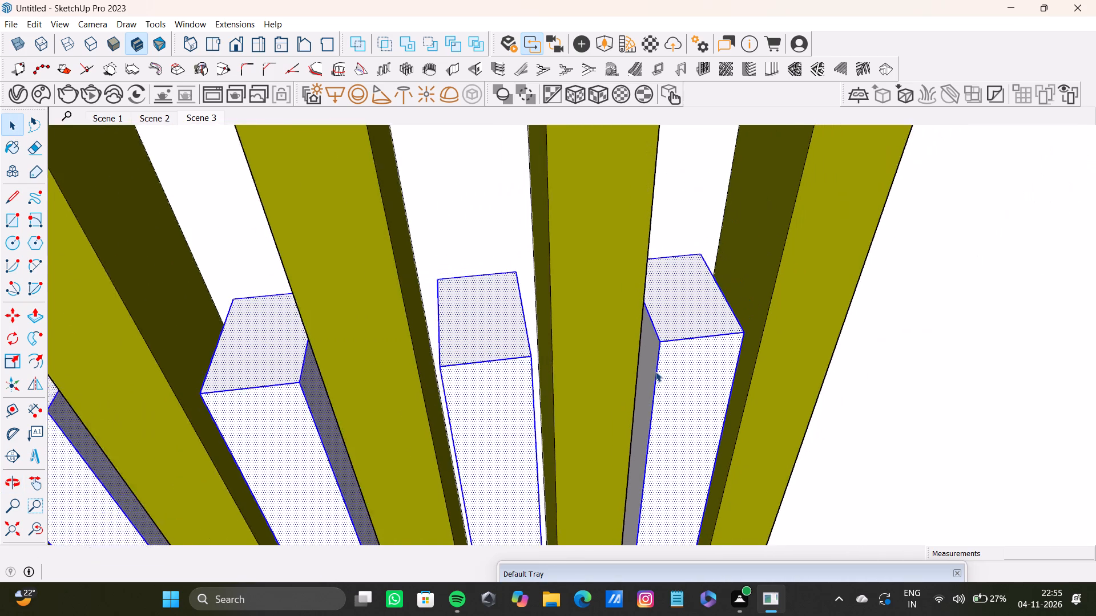
pyautogui.scroll(7, 655, 371)
pyautogui.keyDown('shift'); pyautogui.doubleClick(651, 368); pyautogui.keyUp('shift')
pyautogui.keyDown('shift'); pyautogui.scroll(-9, 650, 372); pyautogui.keyUp('shift')
pyautogui.moveTo(665, 383); pyautogui.dragTo(481, 375, button='middle')
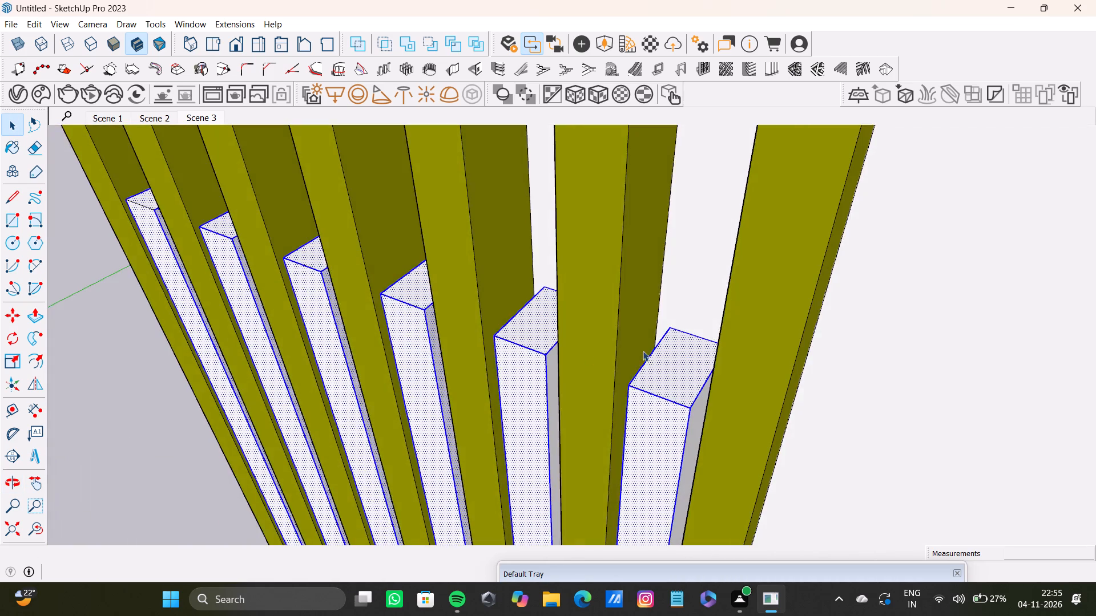
pyautogui.keyDown('shift'); pyautogui.scroll(6, 667, 370); pyautogui.keyUp('shift')
pyautogui.keyDown('shift'); pyautogui.doubleClick(714, 445); pyautogui.keyUp('shift')
pyautogui.keyDown('shift'); pyautogui.scroll(-9, 711, 440); pyautogui.keyUp('shift')
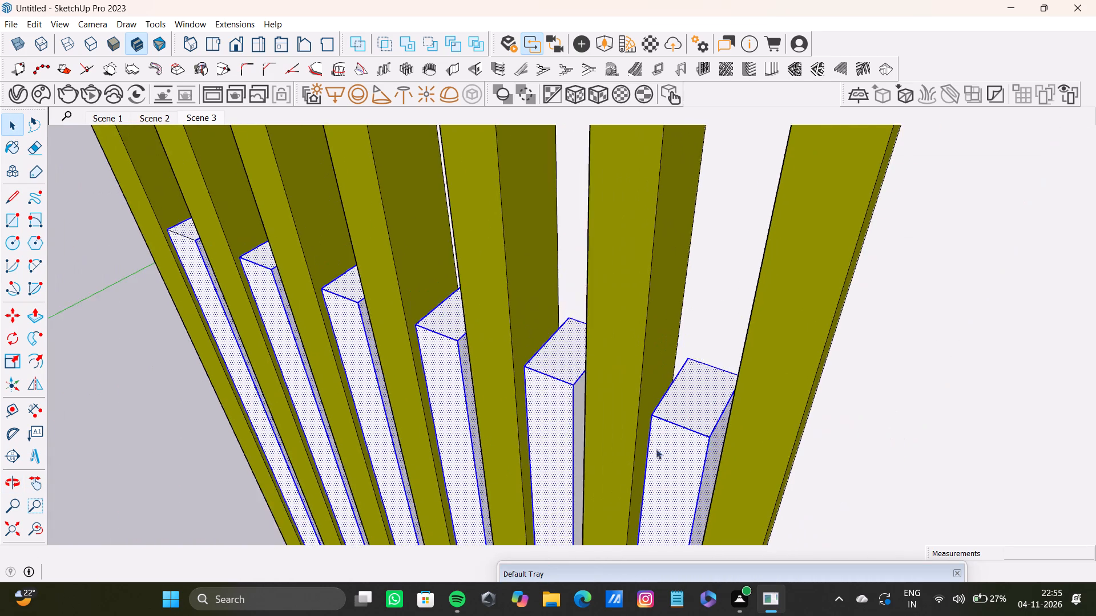
# Add the faces of the two innermost short white slats in the opposite slat group to the selection.
pyautogui.keyDown('shift'); pyautogui.scroll(-20, 656, 449); pyautogui.keyUp('shift')
pyautogui.keyDown('shift'); pyautogui.scroll(-4, 656, 449); pyautogui.keyUp('shift')
pyautogui.moveTo(727, 442); pyautogui.dragTo(643, 296, button='middle')
pyautogui.scroll(4, 762, 344)
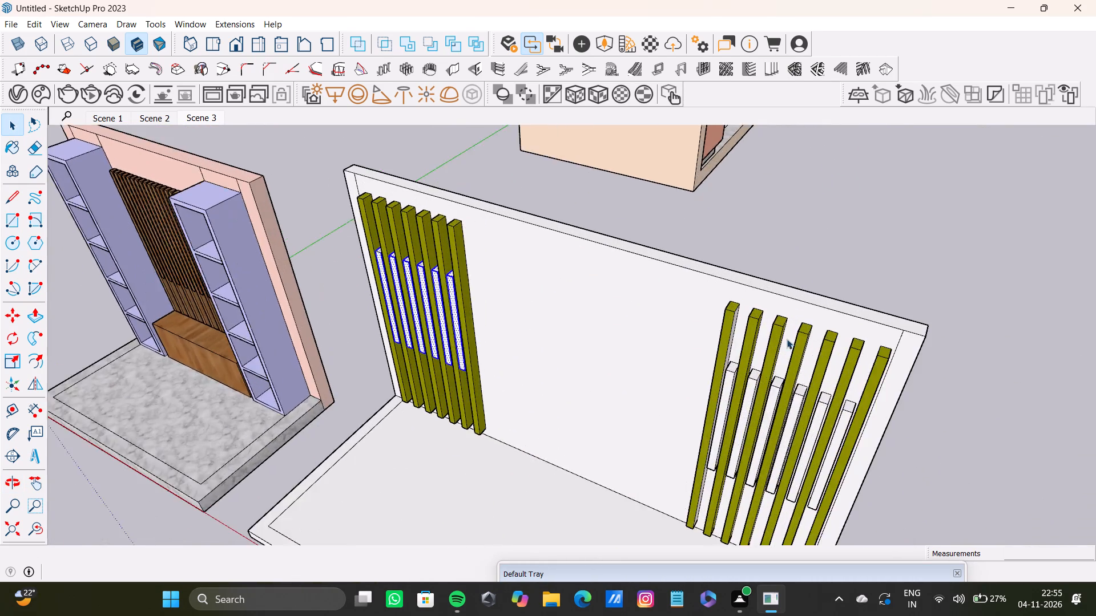
pyautogui.scroll(20, 787, 339)
pyautogui.scroll(1, 787, 339)
pyautogui.keyDown('shift'); pyautogui.moveTo(678, 374); pyautogui.dragTo(633, 280, button='middle'); pyautogui.keyUp('shift')
pyautogui.keyDown('shift'); pyautogui.doubleClick(609, 326); pyautogui.keyUp('shift')
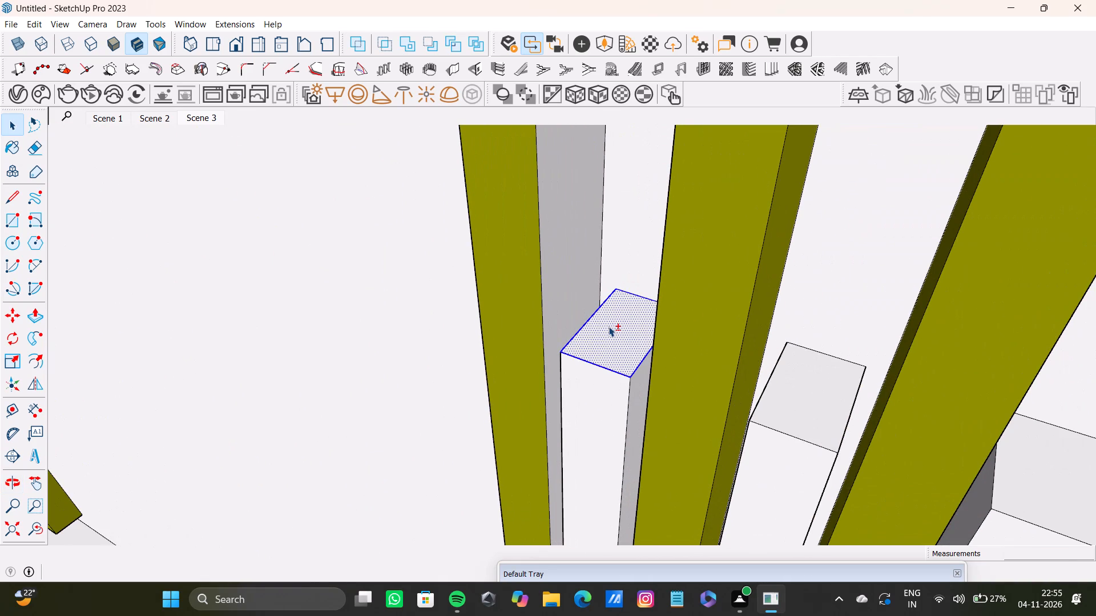
pyautogui.keyDown('shift'); pyautogui.click(601, 378); pyautogui.keyUp('shift')
pyautogui.keyDown('shift'); pyautogui.doubleClick(637, 388); pyautogui.keyUp('shift')
pyautogui.keyDown('shift'); pyautogui.doubleClick(816, 418); pyautogui.keyUp('shift')
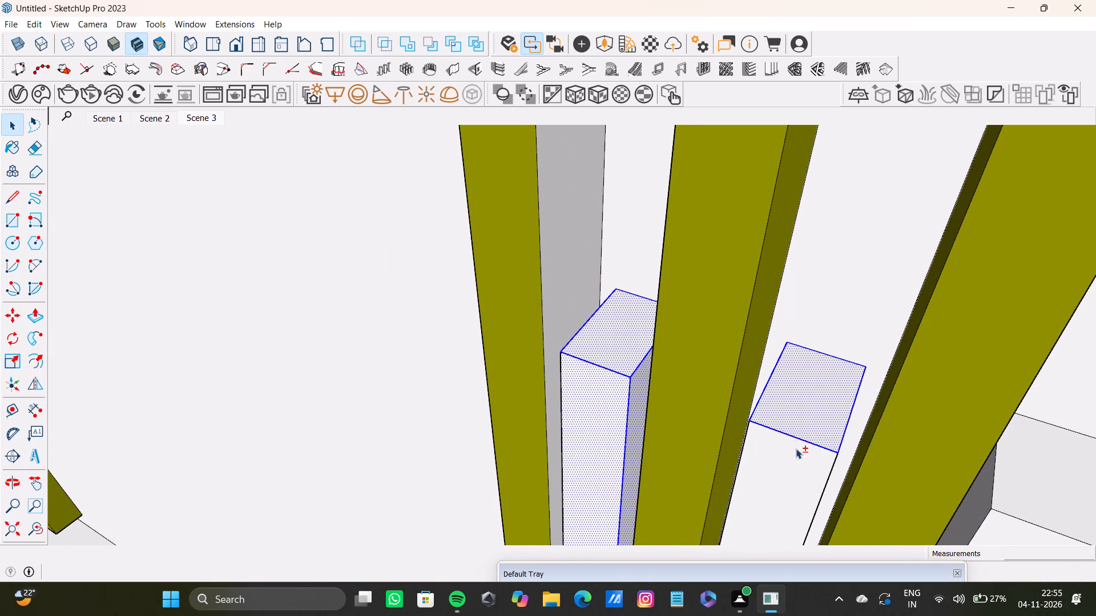
pyautogui.keyDown('shift'); pyautogui.doubleClick(796, 448); pyautogui.keyUp('shift')
pyautogui.keyDown('shift'); pyautogui.moveTo(833, 447); pyautogui.dragTo(716, 342, button='middle'); pyautogui.keyUp('shift')
pyautogui.keyDown('shift'); pyautogui.scroll(6, 720, 348); pyautogui.keyUp('shift')
pyautogui.keyDown('shift'); pyautogui.doubleClick(726, 367); pyautogui.keyUp('shift')
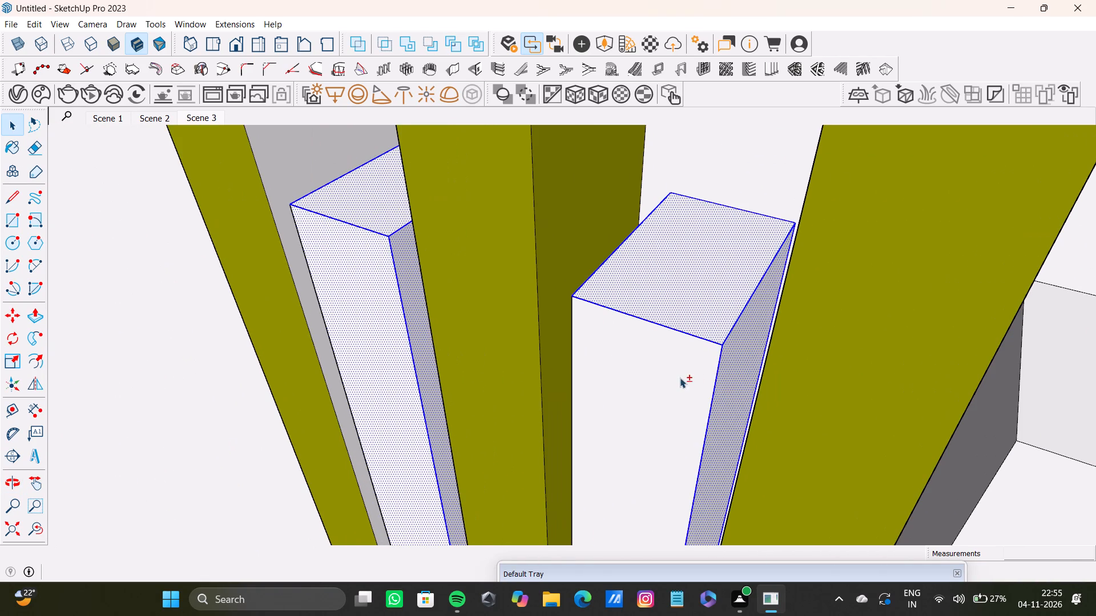
pyautogui.keyDown('shift'); pyautogui.doubleClick(680, 378); pyautogui.keyUp('shift')
# Add the top, front and side faces of the third and fourth short white slats, counted from the wall's middle, to the selection.
pyautogui.keyDown('shift'); pyautogui.moveTo(816, 390); pyautogui.dragTo(439, 246, button='middle'); pyautogui.keyUp('shift')
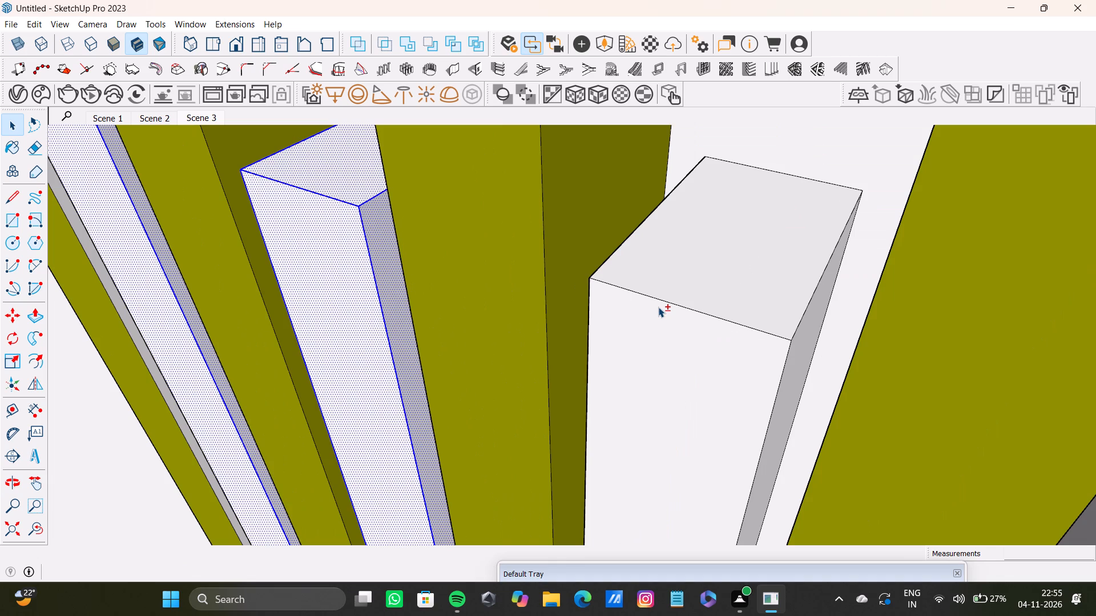
pyautogui.keyDown('shift'); pyautogui.doubleClick(784, 291); pyautogui.keyUp('shift')
pyautogui.keyDown('shift'); pyautogui.doubleClick(748, 353); pyautogui.keyUp('shift')
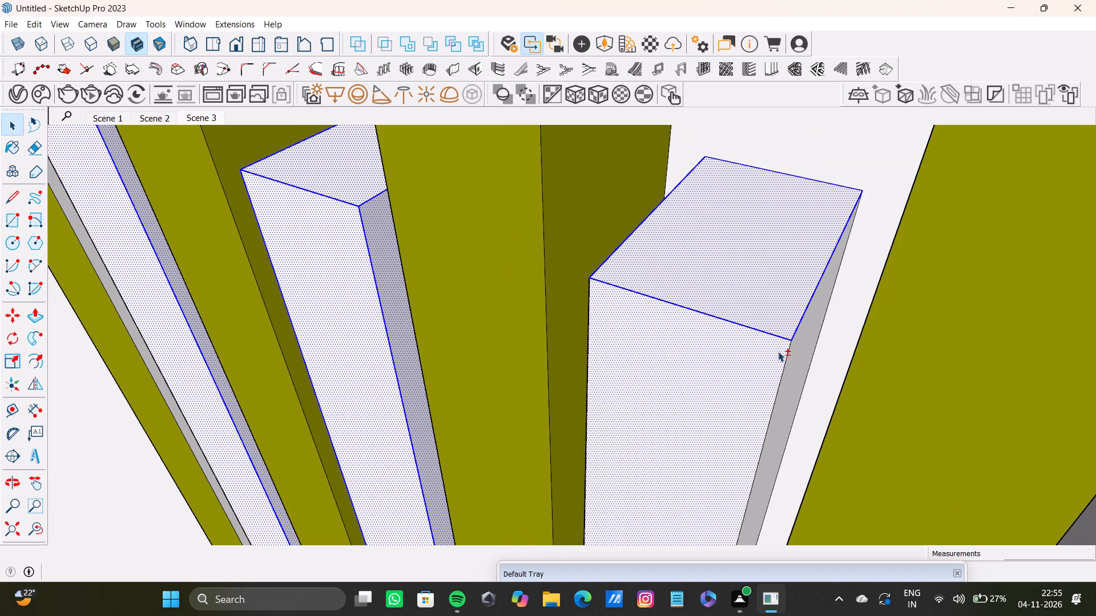
pyautogui.keyDown('shift'); pyautogui.doubleClick(797, 381); pyautogui.keyUp('shift')
pyautogui.keyDown('shift'); pyautogui.scroll(-8, 796, 381); pyautogui.keyUp('shift')
pyautogui.keyDown('shift'); pyautogui.moveTo(714, 345); pyautogui.dragTo(491, 299, button='middle'); pyautogui.keyUp('shift')
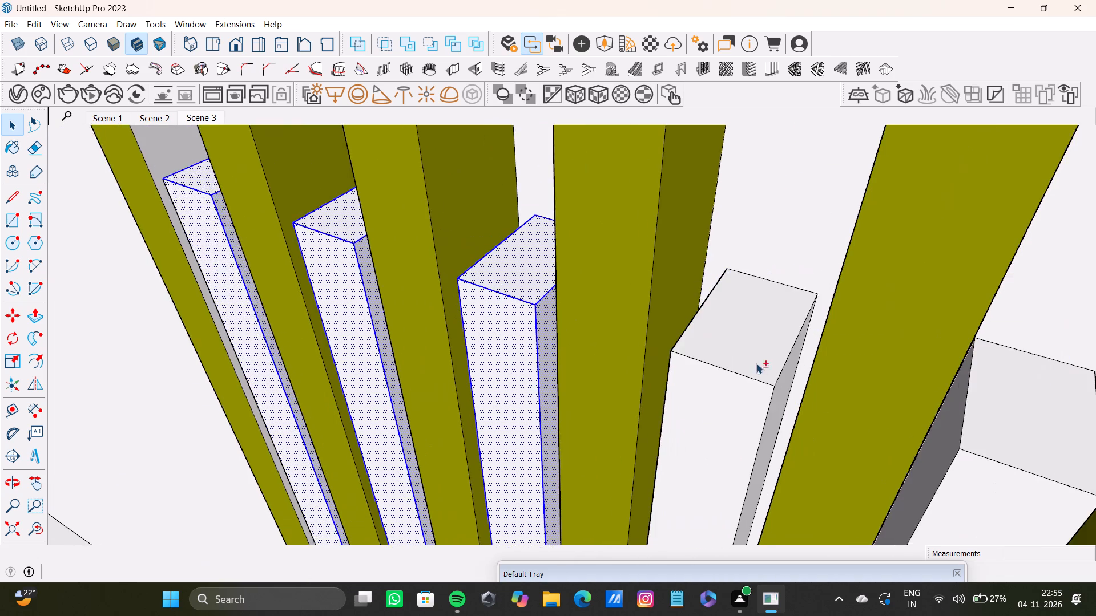
pyautogui.keyDown('shift'); pyautogui.scroll(3, 761, 365); pyautogui.keyUp('shift')
pyautogui.keyDown('shift'); pyautogui.doubleClick(760, 364); pyautogui.keyUp('shift')
pyautogui.keyDown('shift'); pyautogui.doubleClick(739, 408); pyautogui.keyUp('shift')
pyautogui.keyDown('shift'); pyautogui.doubleClick(787, 404); pyautogui.keyUp('shift')
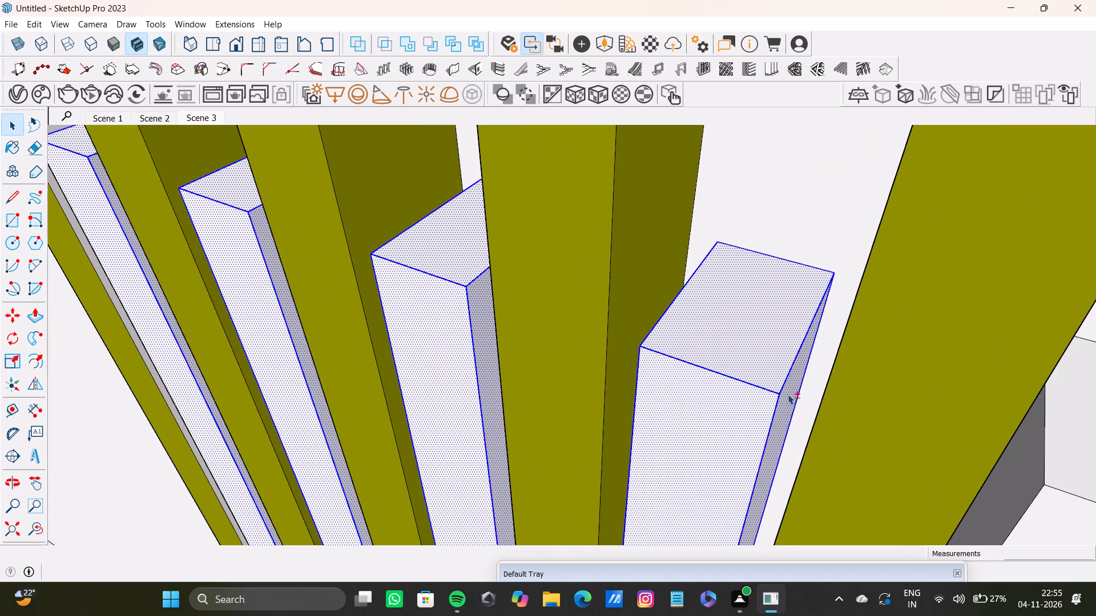
# Add the faces of the fifth short white slat and the outermost one in the opposite group to the selection.
pyautogui.keyDown('shift'); pyautogui.moveTo(775, 388); pyautogui.dragTo(510, 282, button='middle'); pyautogui.keyUp('shift')
pyautogui.keyDown('shift'); pyautogui.doubleClick(844, 346); pyautogui.keyUp('shift')
pyautogui.keyDown('shift'); pyautogui.doubleClick(817, 408); pyautogui.keyUp('shift')
pyautogui.keyDown('shift'); pyautogui.moveTo(832, 408); pyautogui.dragTo(696, 357, button='middle'); pyautogui.keyUp('shift')
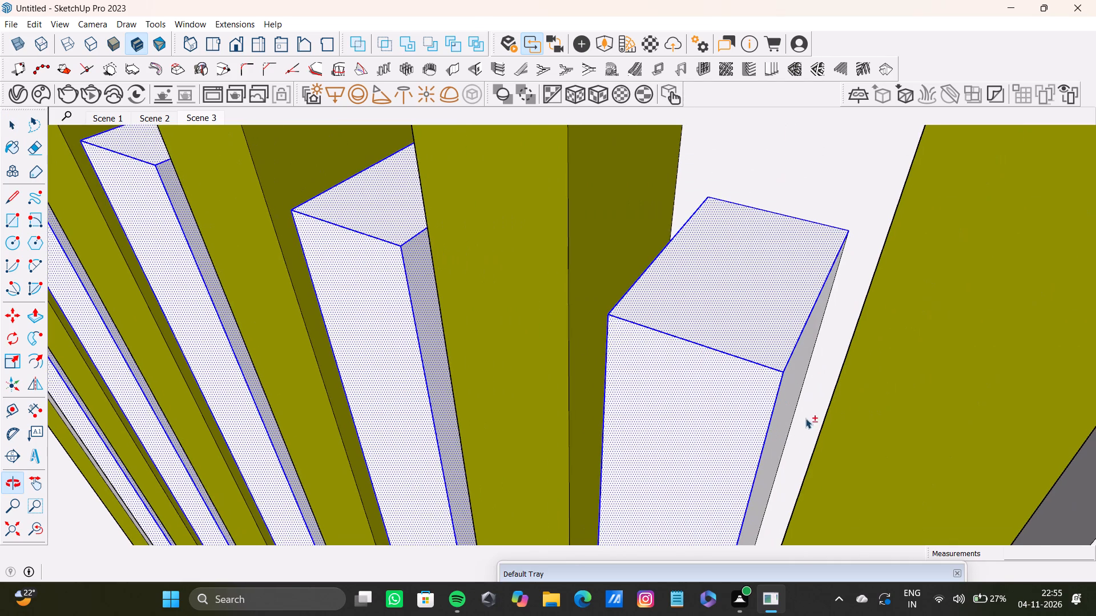
pyautogui.keyDown('shift'); pyautogui.doubleClick(779, 442); pyautogui.keyUp('shift')
pyautogui.keyDown('shift'); pyautogui.moveTo(792, 429); pyautogui.dragTo(738, 394, button='middle'); pyautogui.keyUp('shift')
pyautogui.keyDown('shift'); pyautogui.doubleClick(706, 396); pyautogui.keyUp('shift')
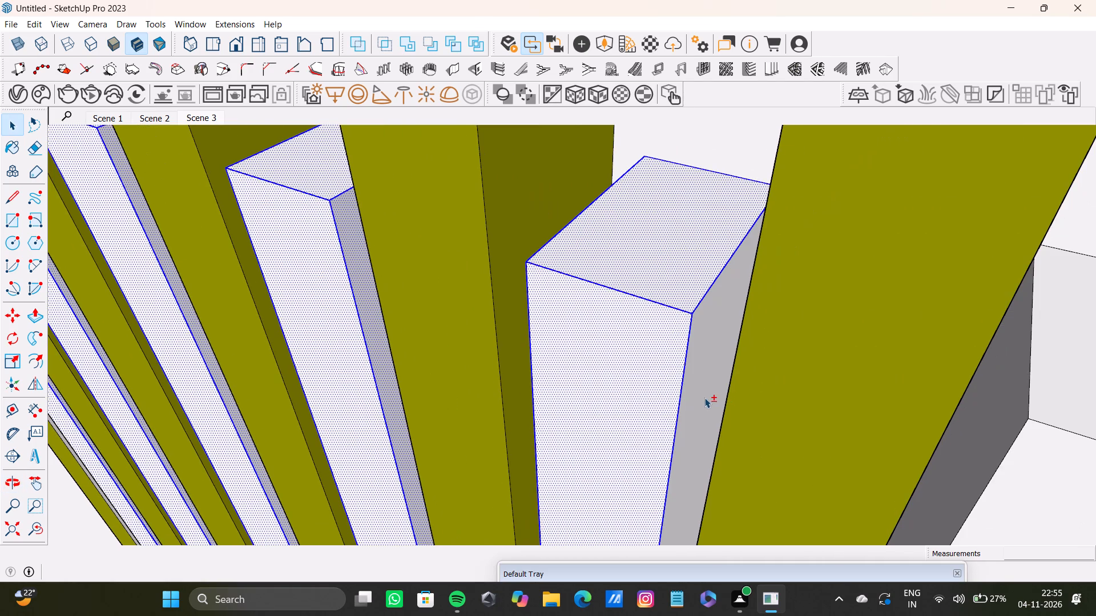
pyautogui.keyDown('shift'); pyautogui.moveTo(807, 395); pyautogui.dragTo(662, 326, button='middle'); pyautogui.keyUp('shift')
pyautogui.keyDown('shift'); pyautogui.doubleClick(565, 321); pyautogui.keyUp('shift')
pyautogui.keyDown('shift'); pyautogui.doubleClick(921, 313); pyautogui.keyUp('shift')
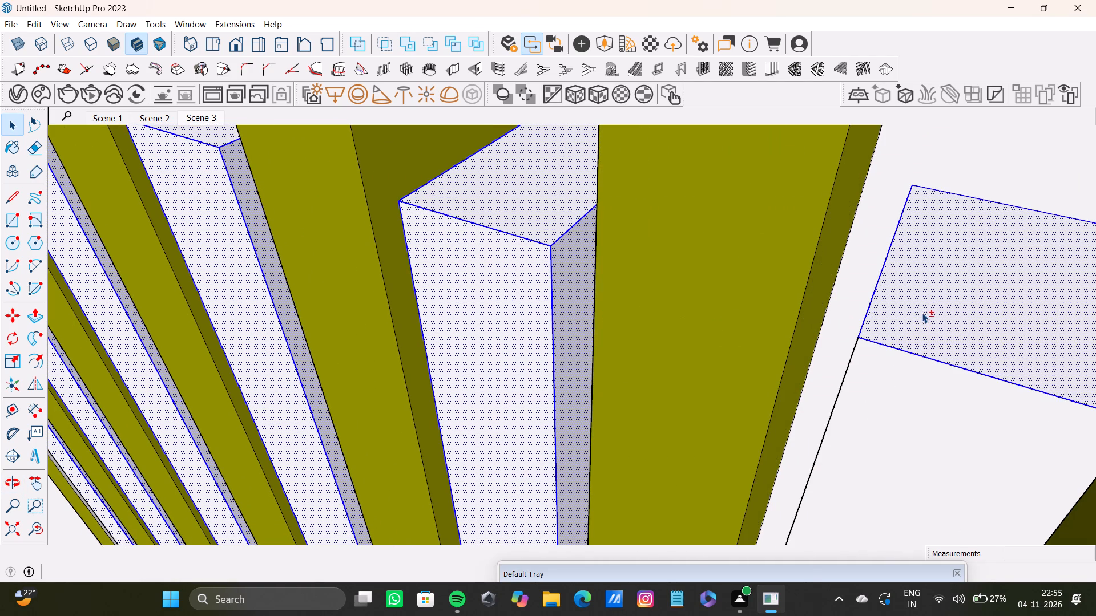
pyautogui.keyDown('shift'); pyautogui.doubleClick(902, 392); pyautogui.keyUp('shift')
pyautogui.keyDown('shift'); pyautogui.moveTo(903, 392); pyautogui.dragTo(566, 279, button='middle'); pyautogui.keyUp('shift')
pyautogui.keyDown('shift'); pyautogui.doubleClick(758, 311); pyautogui.keyUp('shift')
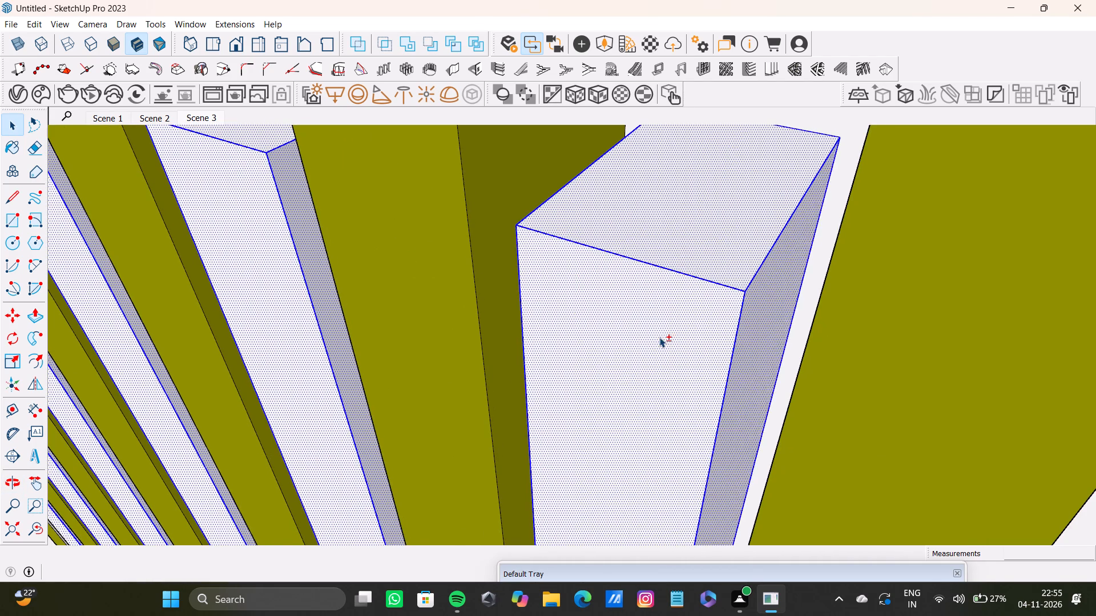
pyautogui.scroll(-4, 659, 337)
pyautogui.moveTo(645, 346); pyautogui.dragTo(705, 312, button='middle')
pyautogui.scroll(-8, 508, 290)
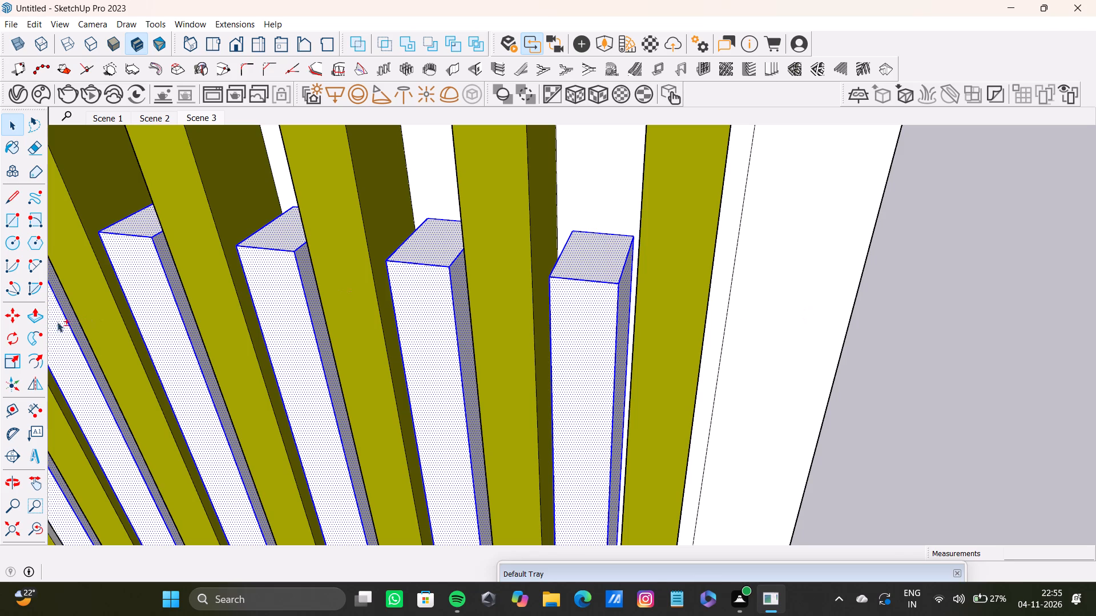
# Paint the selected short slats of both groups with light green Color F02.
pyautogui.click(11, 153)
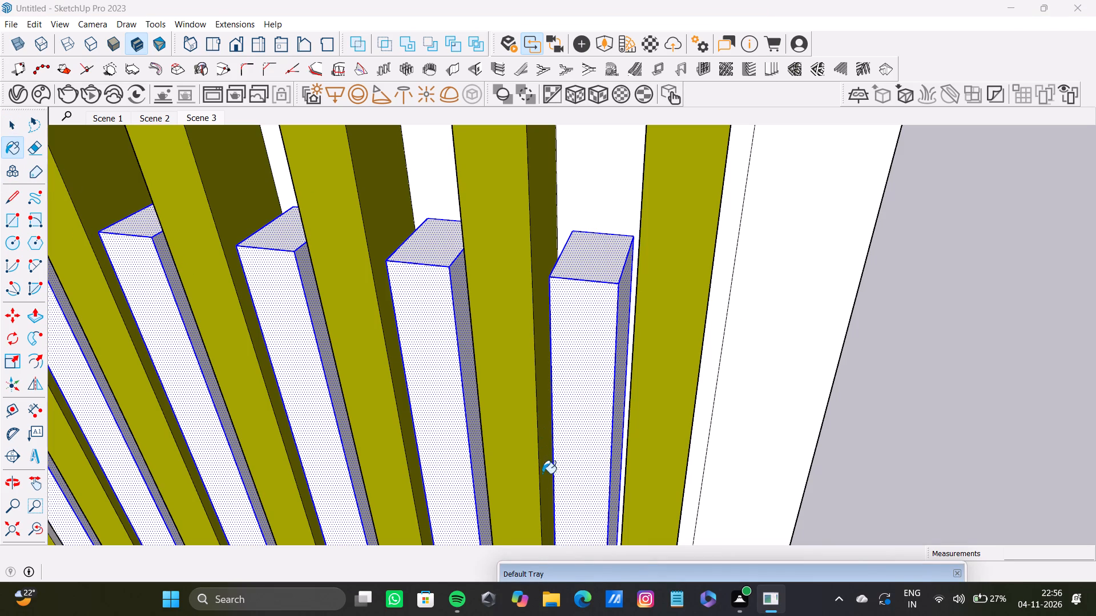
pyautogui.moveTo(599, 572); pyautogui.dragTo(828, 64)
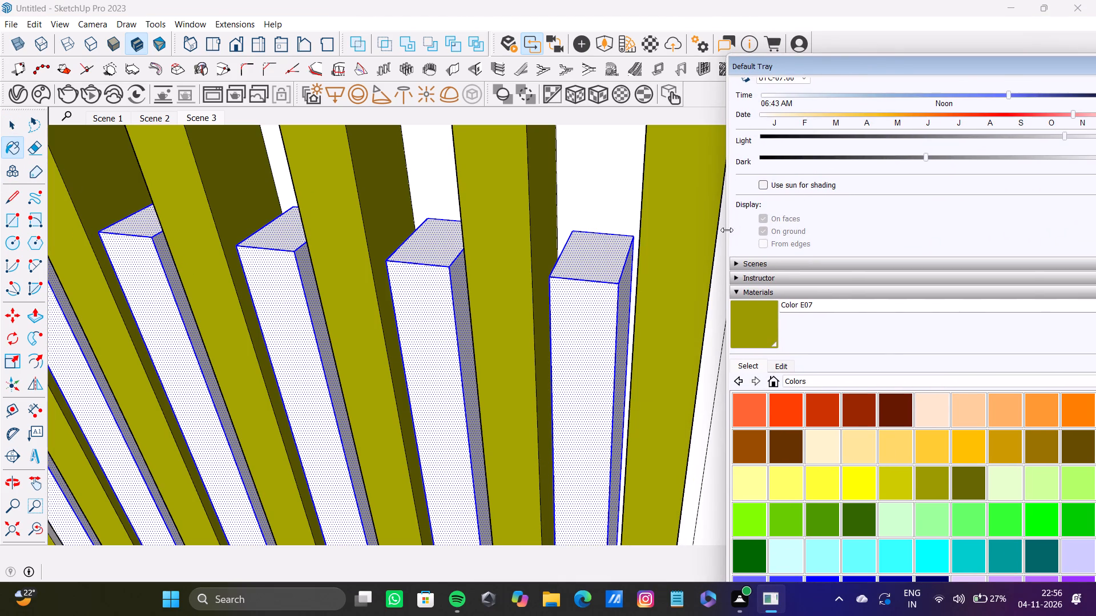
pyautogui.moveTo(726, 234); pyautogui.dragTo(840, 256)
pyautogui.scroll(-4, 1043, 458)
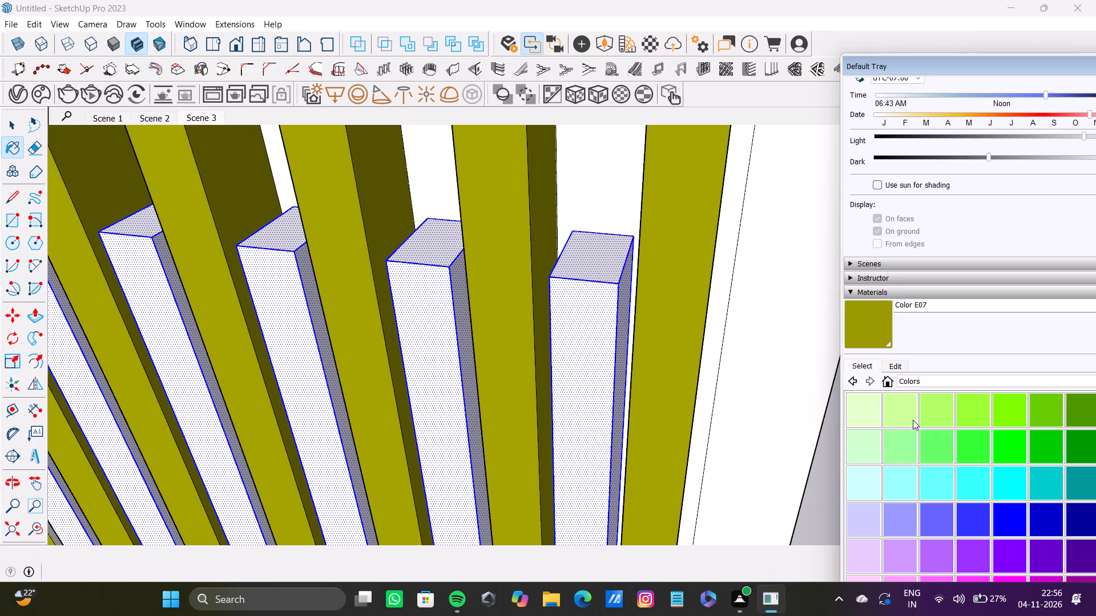
pyautogui.click(898, 420)
pyautogui.click(577, 317)
pyautogui.scroll(-16, 579, 314)
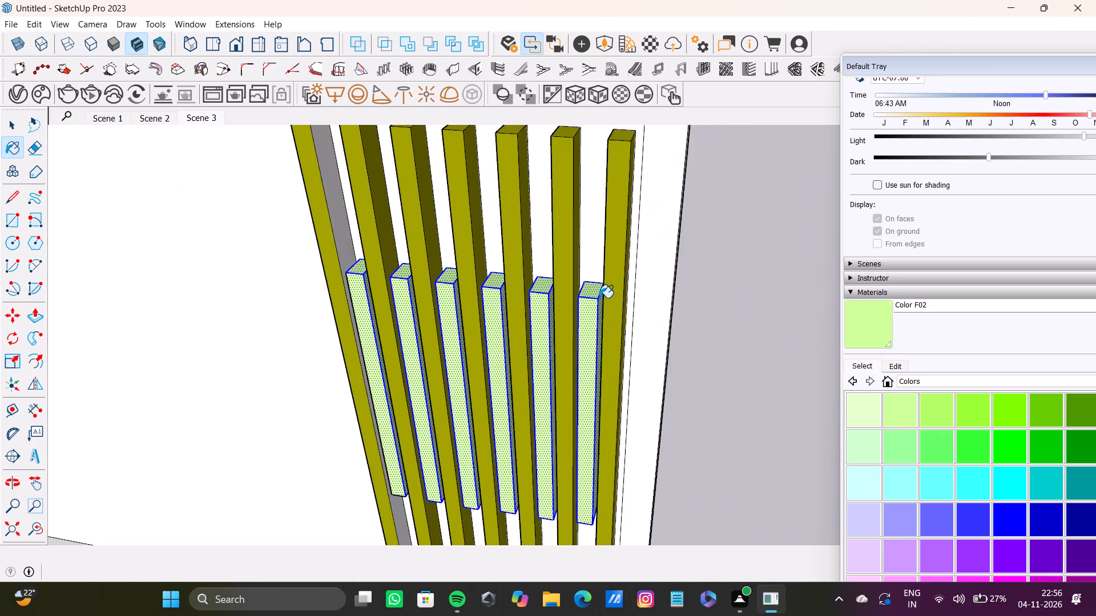
pyautogui.scroll(-4, 599, 298)
# Paint the wall behind the green slats and its narrow strips at both ends with Color C01.
pyautogui.press('space')
pyautogui.click(349, 264)
pyautogui.scroll(3, 922, 452)
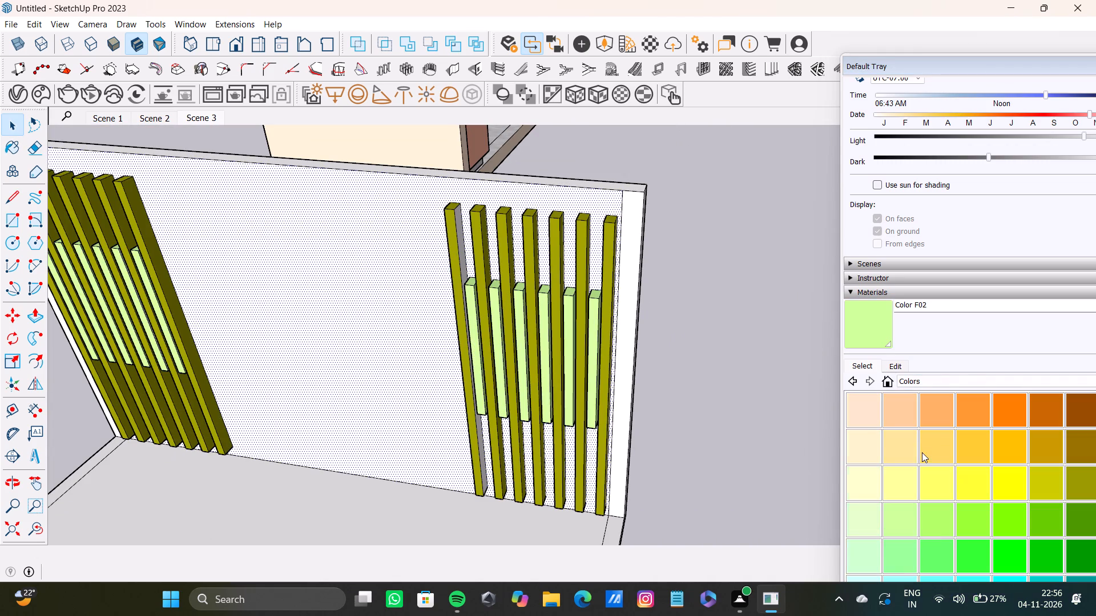
pyautogui.click(869, 417)
pyautogui.click(441, 341)
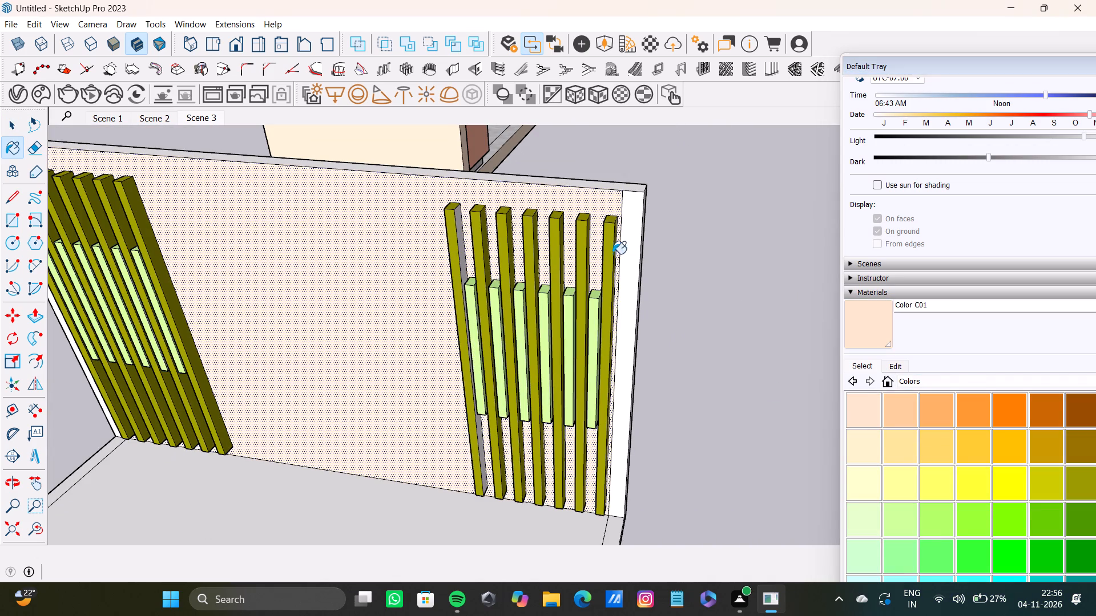
pyautogui.click(627, 245)
pyautogui.scroll(-4, 587, 294)
pyautogui.moveTo(557, 319); pyautogui.dragTo(763, 316, button='middle')
pyautogui.scroll(3, 356, 287)
pyautogui.moveTo(377, 263); pyautogui.dragTo(487, 283, button='middle')
pyautogui.scroll(3, 358, 289)
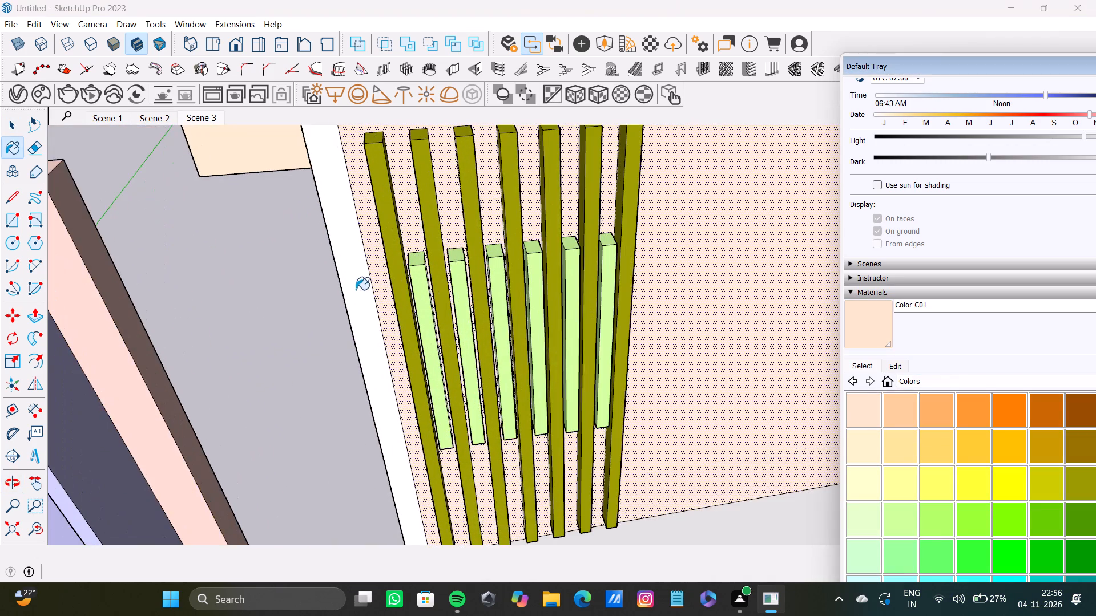
pyautogui.click(355, 290)
# Select the floor slab's top, border and front faces below the green-slatted wall and paint them with Carrera Marble.
pyautogui.scroll(-8, 455, 309)
pyautogui.moveTo(498, 344); pyautogui.dragTo(523, 357, button='middle')
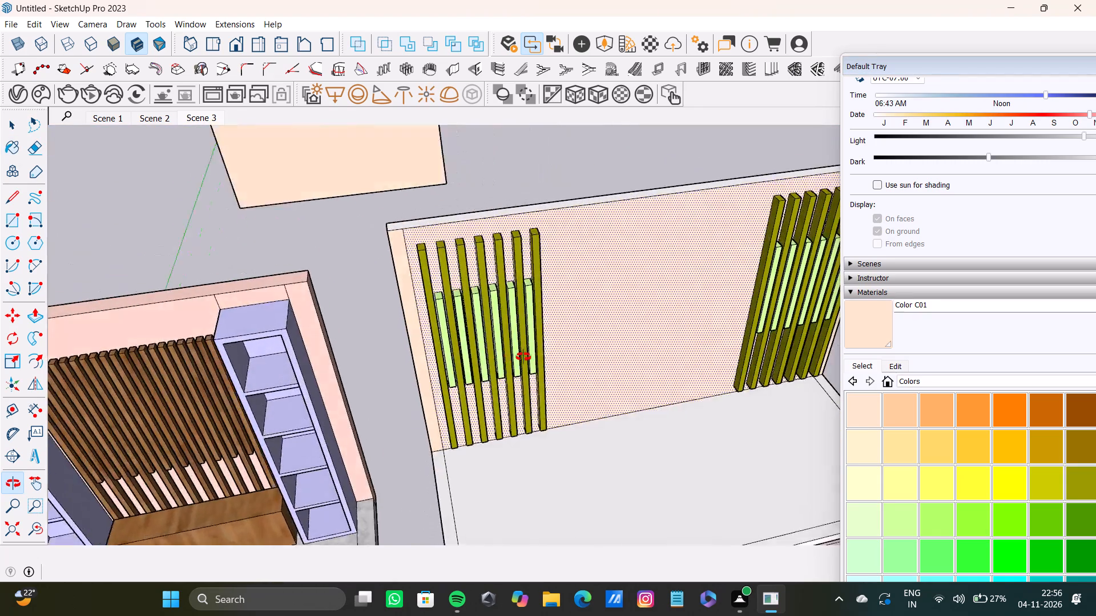
pyautogui.moveTo(523, 357); pyautogui.dragTo(534, 354, button='middle')
pyautogui.scroll(-2, 542, 347)
pyautogui.moveTo(547, 363); pyautogui.dragTo(309, 249, button='middle')
pyautogui.press('space')
pyautogui.doubleClick(466, 328)
pyautogui.keyDown('shift'); pyautogui.scroll(5, 524, 372); pyautogui.keyUp('shift')
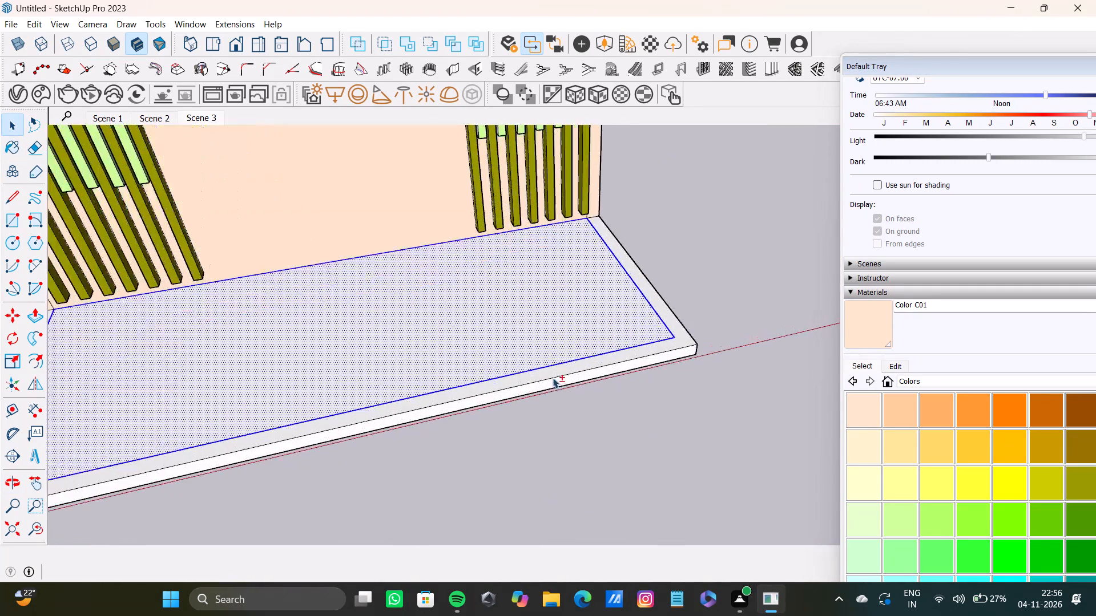
pyautogui.keyDown('shift'); pyautogui.doubleClick(563, 371); pyautogui.keyUp('shift')
pyautogui.keyDown('shift'); pyautogui.doubleClick(565, 378); pyautogui.keyUp('shift')
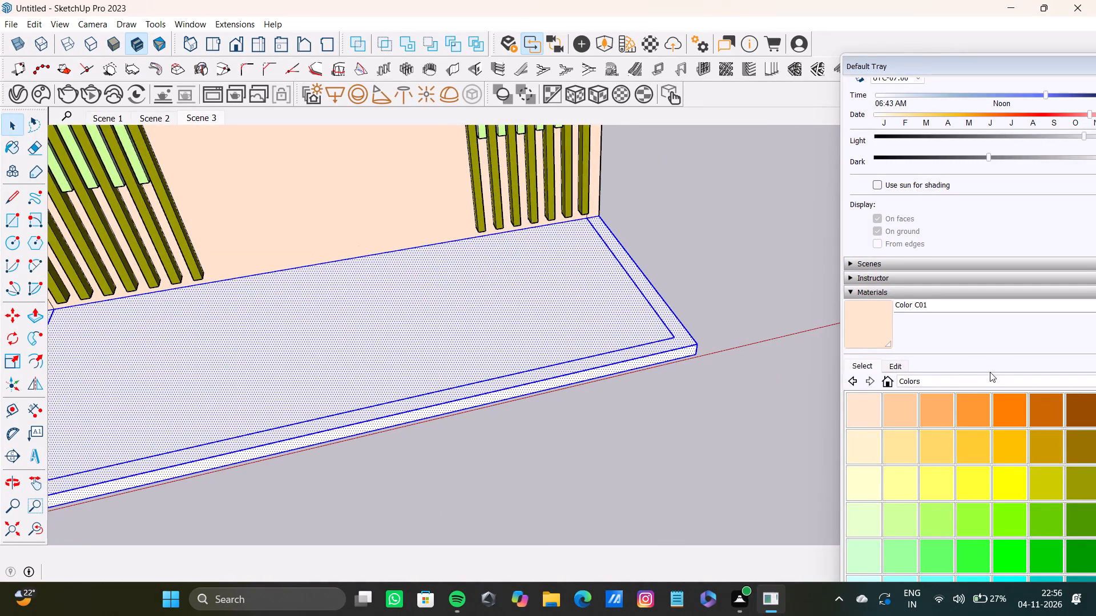
pyautogui.keyDown('shift'); pyautogui.click(972, 388); pyautogui.keyUp('shift')
pyautogui.keyDown('shift'); pyautogui.click(972, 383); pyautogui.keyUp('shift')
pyautogui.keyDown('shift'); pyautogui.scroll(-3, 972, 459); pyautogui.keyUp('shift')
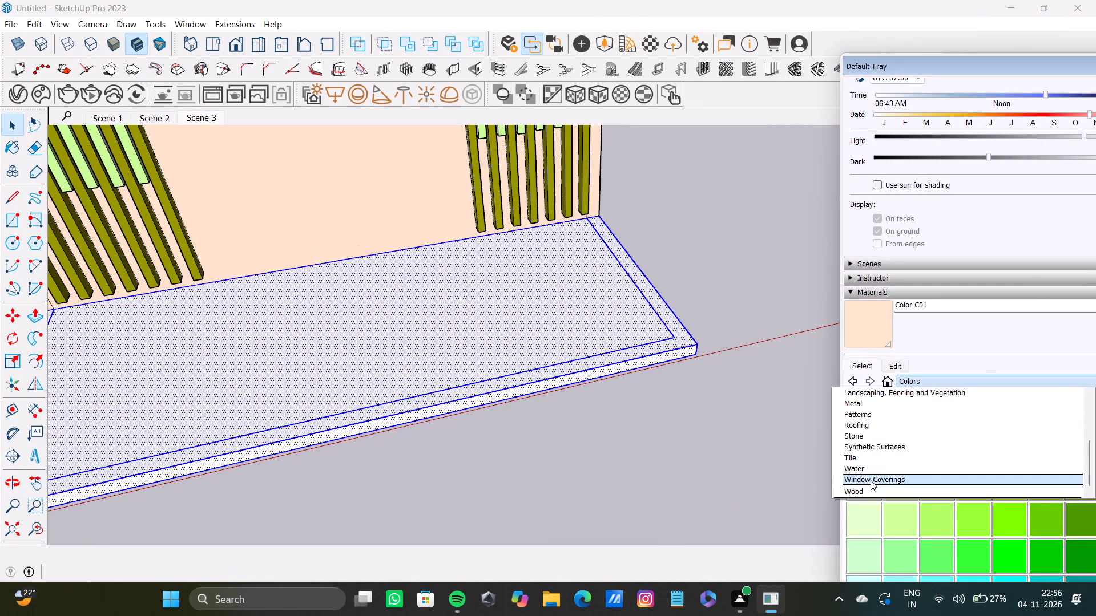
pyautogui.keyDown('shift'); pyautogui.scroll(2, 859, 475); pyautogui.keyUp('shift')
pyautogui.keyDown('shift'); pyautogui.scroll(-3, 862, 465); pyautogui.keyUp('shift')
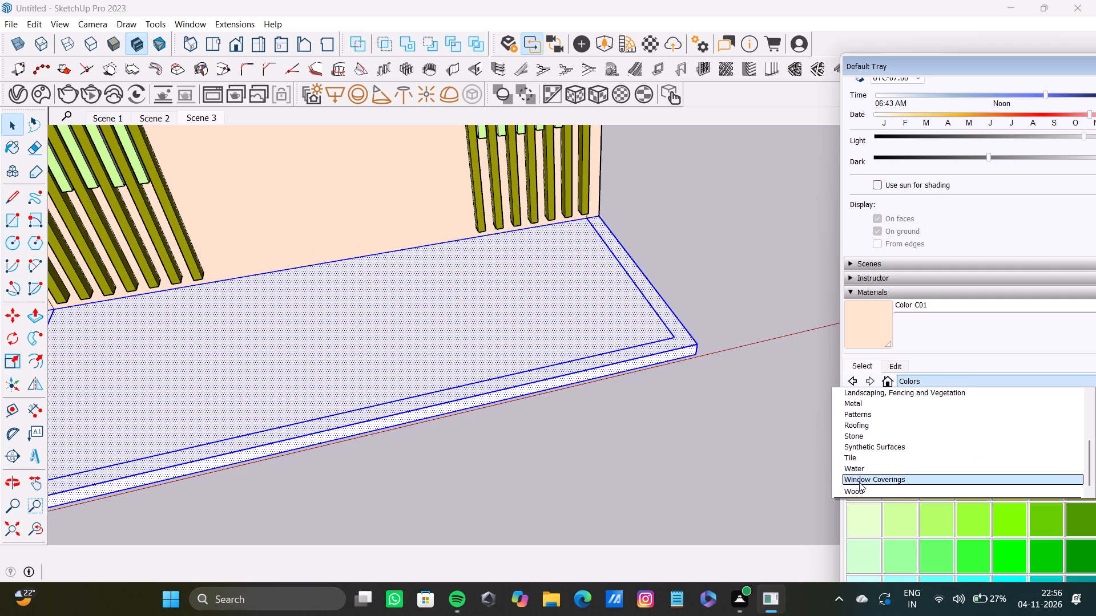
pyautogui.keyDown('shift'); pyautogui.click(870, 436); pyautogui.keyUp('shift')
pyautogui.keyDown('shift'); pyautogui.click(879, 418); pyautogui.keyUp('shift')
pyautogui.keyDown('shift'); pyautogui.click(636, 304); pyautogui.keyUp('shift')
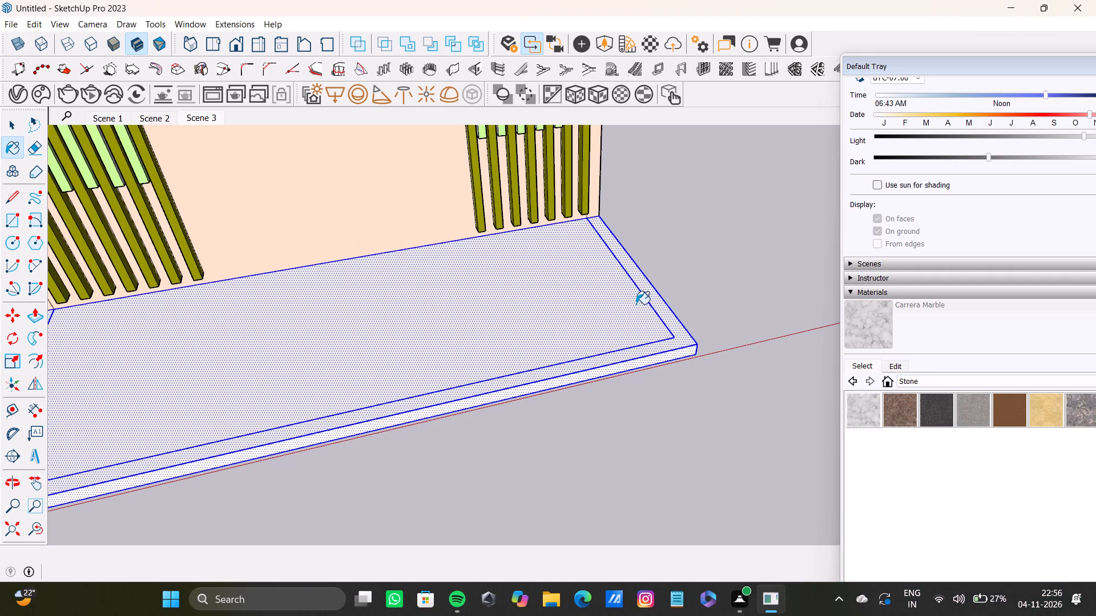
# Sample Color E07 from a long olive slat and paint the unpainted side of the innermost long slat.
pyautogui.scroll(-9, 672, 337)
pyautogui.moveTo(672, 333); pyautogui.dragTo(378, 180, button='middle')
pyautogui.scroll(-3, 720, 261)
pyautogui.scroll(7, 698, 278)
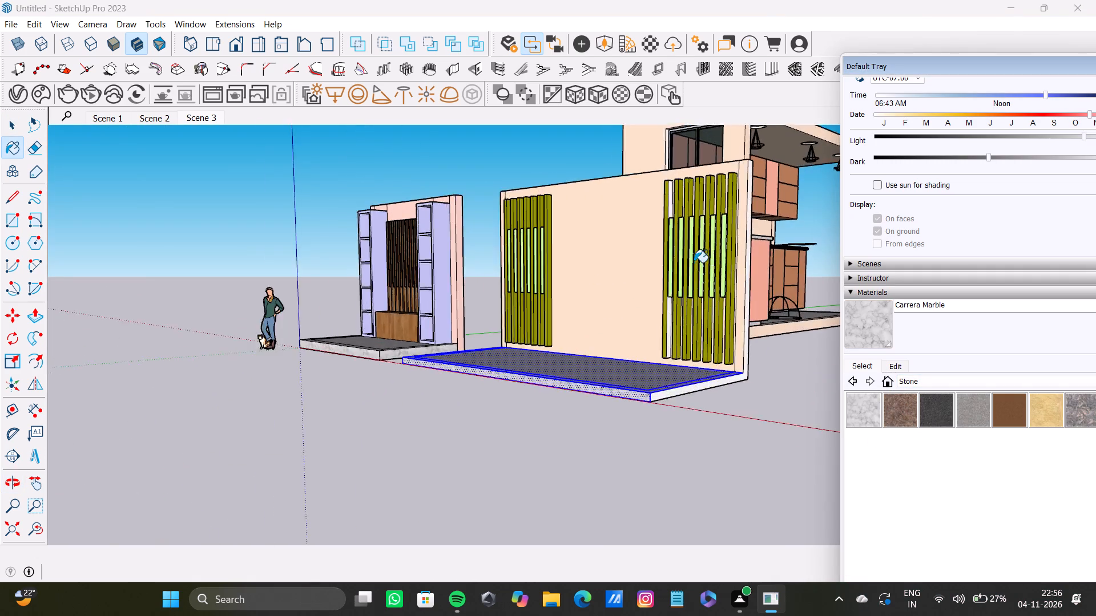
pyautogui.scroll(3, 694, 262)
pyautogui.moveTo(900, 65); pyautogui.dragTo(821, 44)
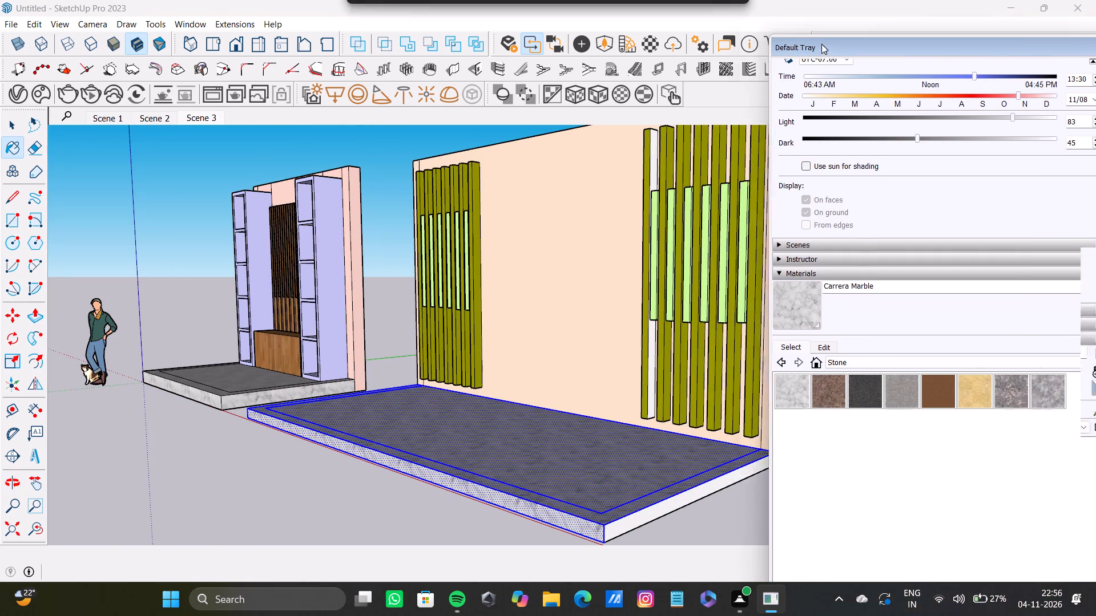
pyautogui.moveTo(821, 44); pyautogui.dragTo(806, 35)
pyautogui.moveTo(750, 218); pyautogui.dragTo(846, 223)
pyautogui.click(1077, 330)
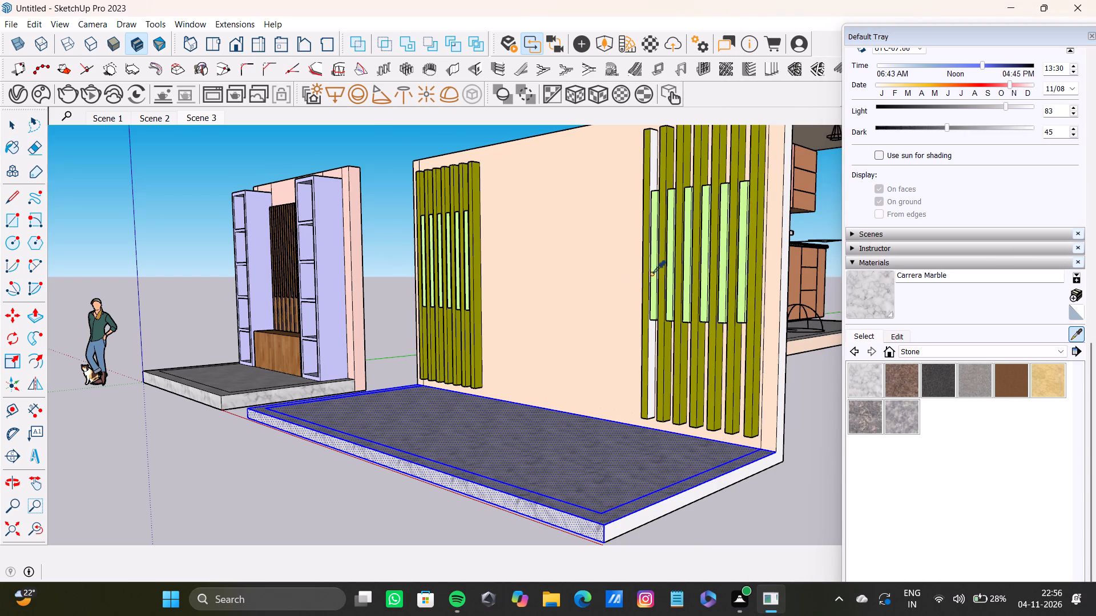
pyautogui.scroll(8, 668, 270)
pyautogui.click(652, 378)
pyautogui.click(631, 395)
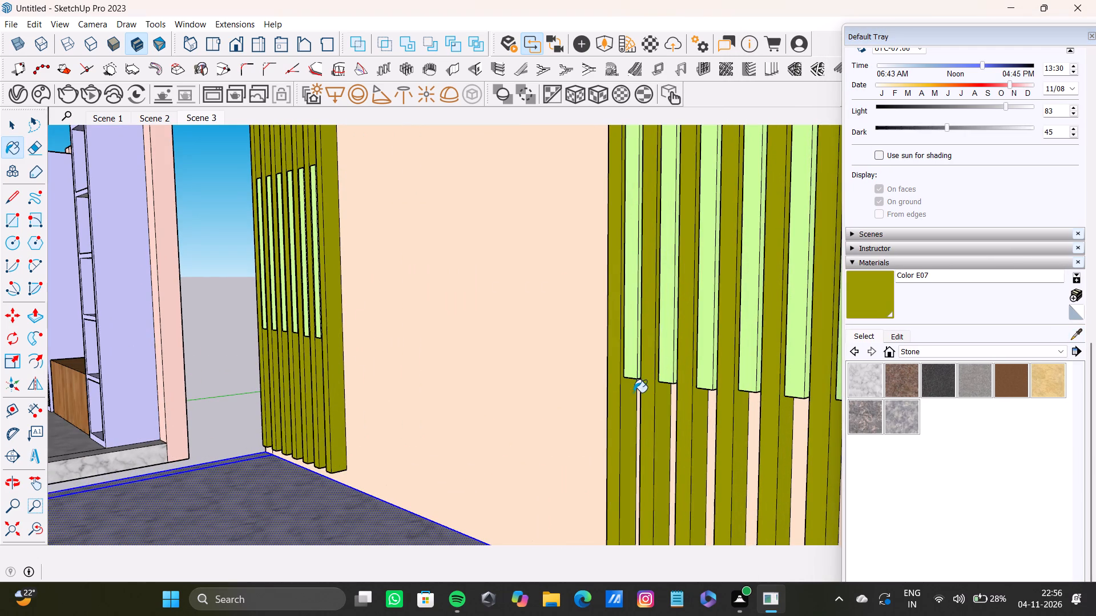
# Sample Color C01 from the green-slatted wall and paint the wall's top edge with it.
pyautogui.scroll(-5, 640, 378)
pyautogui.moveTo(656, 373); pyautogui.dragTo(793, 363, button='middle')
pyautogui.scroll(-9, 790, 366)
pyautogui.moveTo(698, 343); pyautogui.dragTo(835, 342, button='middle')
pyautogui.scroll(-6, 704, 311)
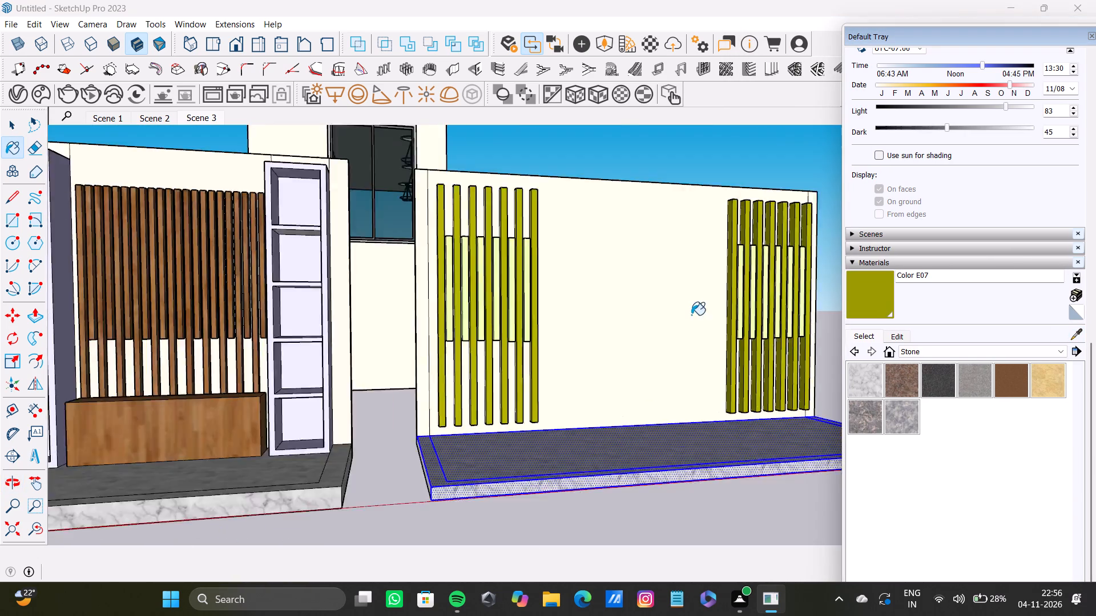
pyautogui.scroll(-7, 691, 315)
pyautogui.keyDown('shift'); pyautogui.moveTo(686, 313); pyautogui.dragTo(613, 377, button='middle'); pyautogui.keyUp('shift')
pyautogui.press('space')
pyautogui.click(687, 234)
pyautogui.scroll(5, 640, 386)
pyautogui.scroll(-1, 640, 387)
pyautogui.moveTo(640, 394); pyautogui.dragTo(636, 497, button='middle')
pyautogui.scroll(-1, 639, 404)
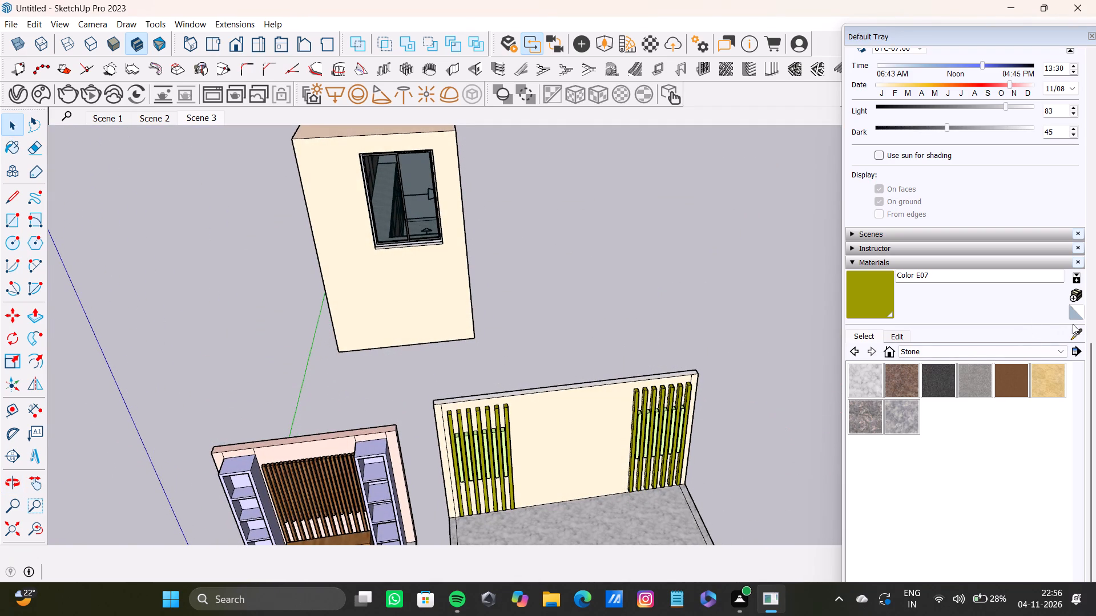
pyautogui.click(1072, 335)
pyautogui.click(570, 416)
pyautogui.scroll(8, 566, 402)
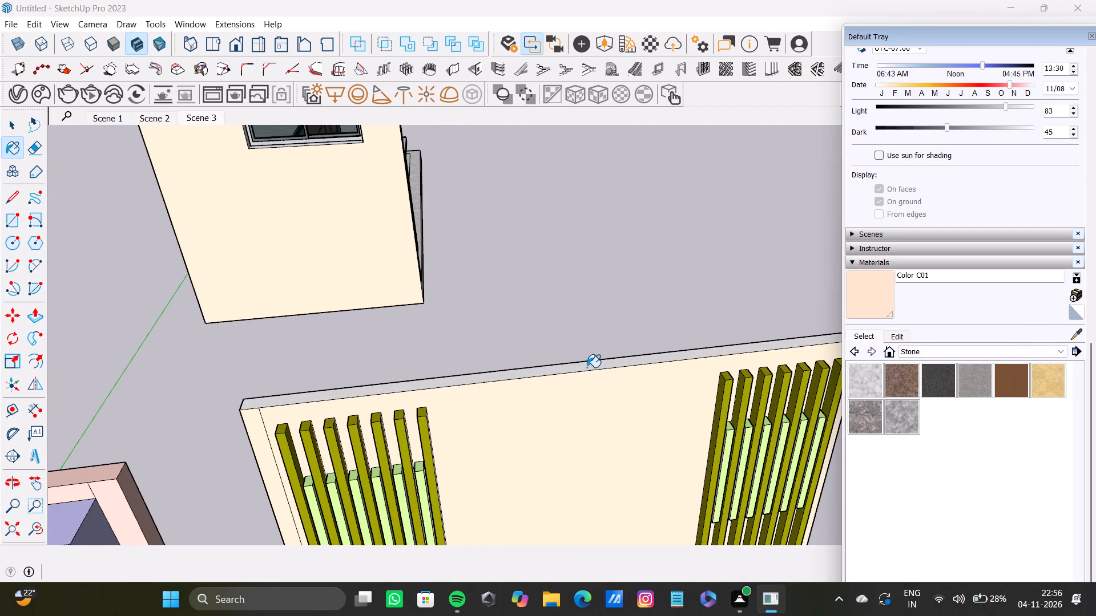
pyautogui.click(588, 366)
# Sample Color B01 from the wall behind the lavender shelves and paint that wall's outer end face with it.
pyautogui.scroll(-9, 578, 371)
pyautogui.keyDown('shift'); pyautogui.moveTo(565, 398); pyautogui.dragTo(553, 278, button='middle'); pyautogui.keyUp('shift')
pyautogui.scroll(-9, 567, 305)
pyautogui.moveTo(575, 359); pyautogui.dragTo(491, 187, button='middle')
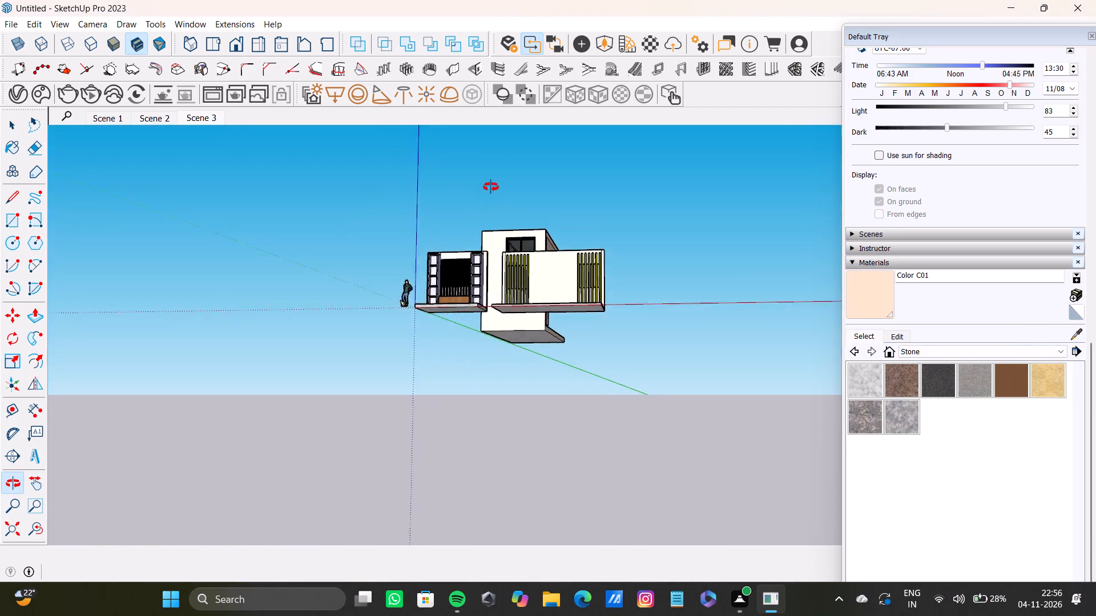
pyautogui.moveTo(491, 187); pyautogui.dragTo(492, 185, button='middle')
pyautogui.scroll(8, 492, 185)
pyautogui.moveTo(521, 335); pyautogui.dragTo(700, 383, button='middle')
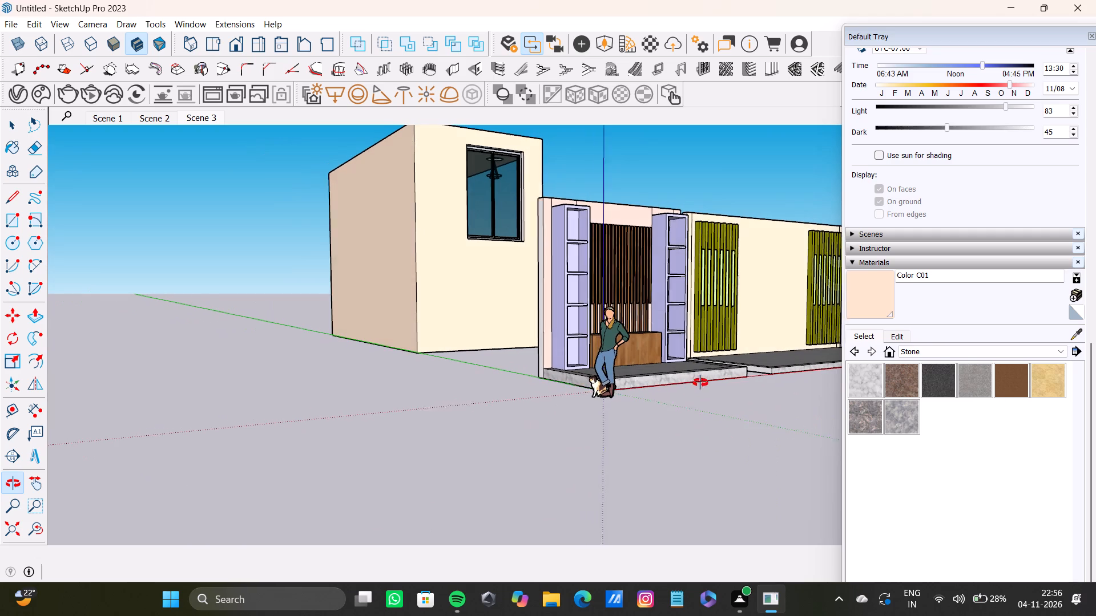
pyautogui.moveTo(700, 383); pyautogui.dragTo(711, 380, button='middle')
pyautogui.click(1080, 331)
pyautogui.scroll(9, 647, 287)
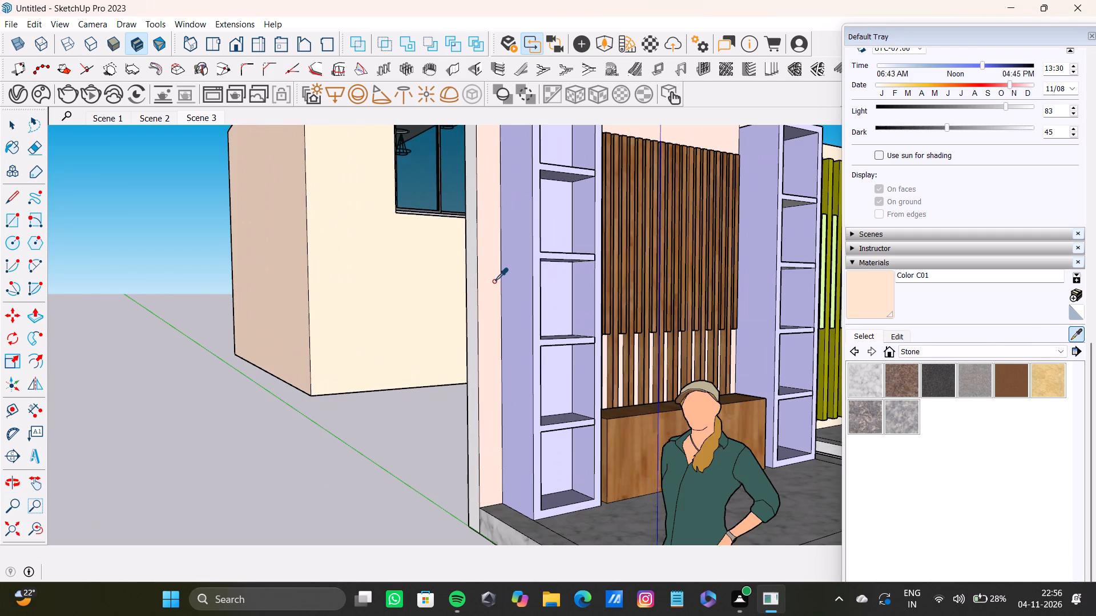
pyautogui.click(494, 281)
pyautogui.click(474, 289)
# Paint the narrow end face of the green-slatted wall, on the side facing the shelf unit, with Color B01.
pyautogui.scroll(-13, 473, 289)
pyautogui.moveTo(648, 345); pyautogui.dragTo(445, 374, button='middle')
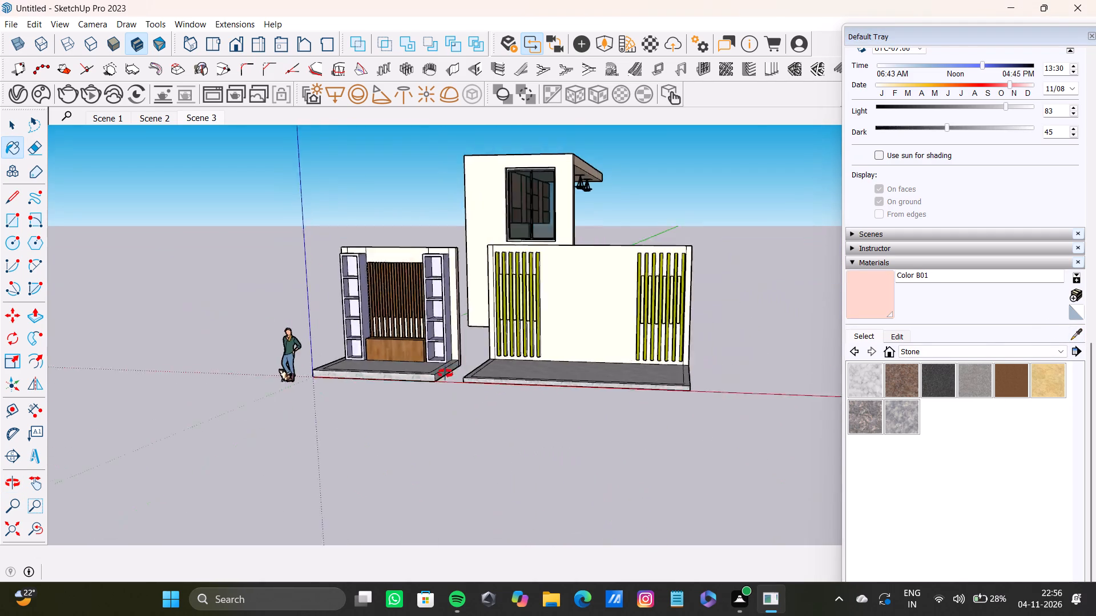
pyautogui.scroll(-1, 442, 374)
pyautogui.moveTo(445, 374); pyautogui.dragTo(442, 374, button='middle')
pyautogui.scroll(4, 509, 336)
pyautogui.moveTo(444, 337); pyautogui.dragTo(636, 441, button='middle')
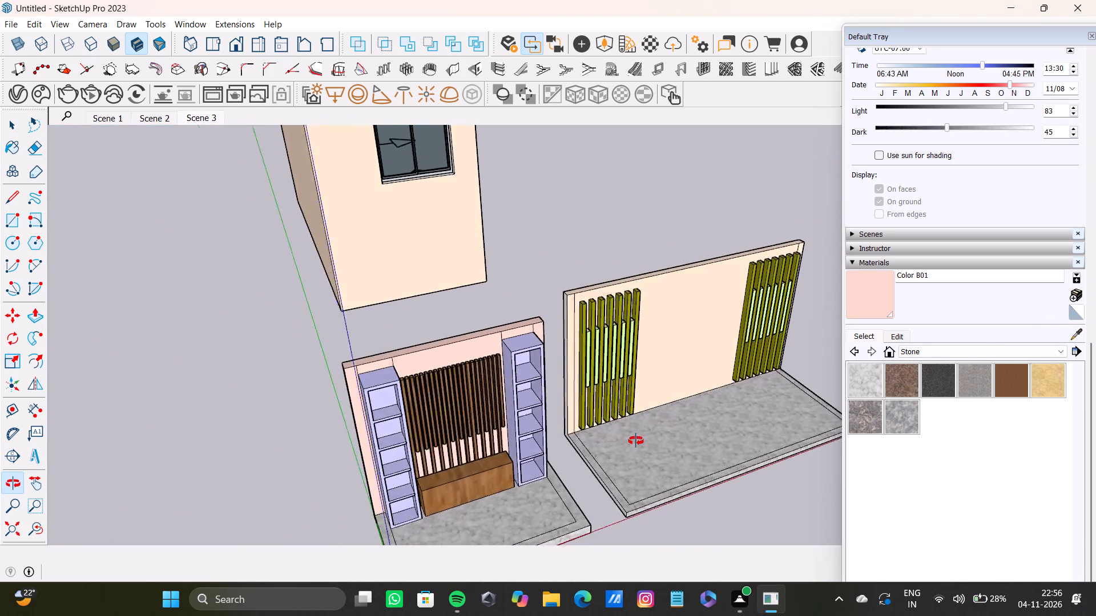
pyautogui.moveTo(636, 441); pyautogui.dragTo(639, 440, button='middle')
pyautogui.scroll(14, 594, 367)
pyautogui.click(573, 240)
# Examine the painted slatted wall units and their marble bases from the front.
pyautogui.scroll(-8, 574, 240)
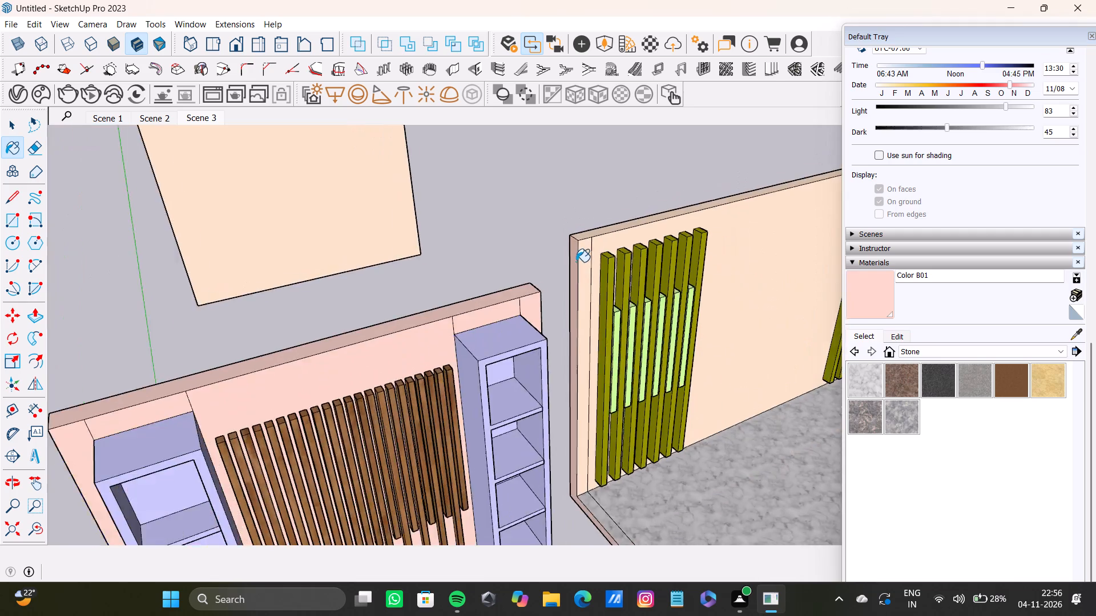
pyautogui.scroll(-15, 576, 262)
pyautogui.moveTo(484, 325); pyautogui.dragTo(399, 301, button='middle')
pyautogui.scroll(-4, 583, 271)
pyautogui.moveTo(592, 314); pyautogui.dragTo(436, 242, button='middle')
pyautogui.scroll(9, 535, 301)
pyautogui.middleClick(564, 290)
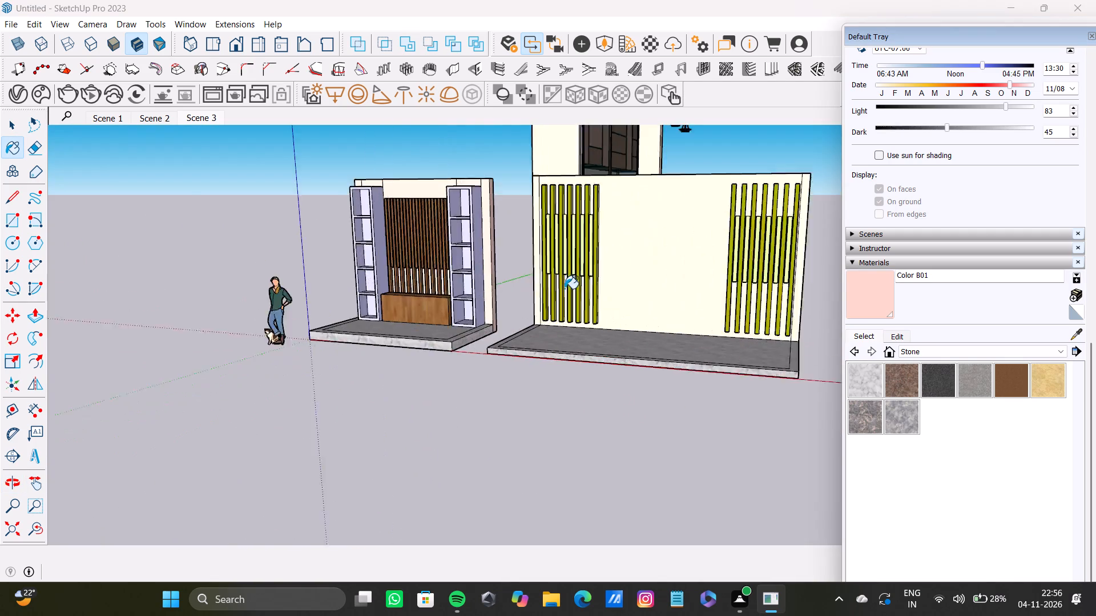
pyautogui.scroll(5, 565, 289)
pyautogui.keyDown('shift'); pyautogui.moveTo(485, 294); pyautogui.dragTo(369, 307, button='middle'); pyautogui.keyUp('shift')
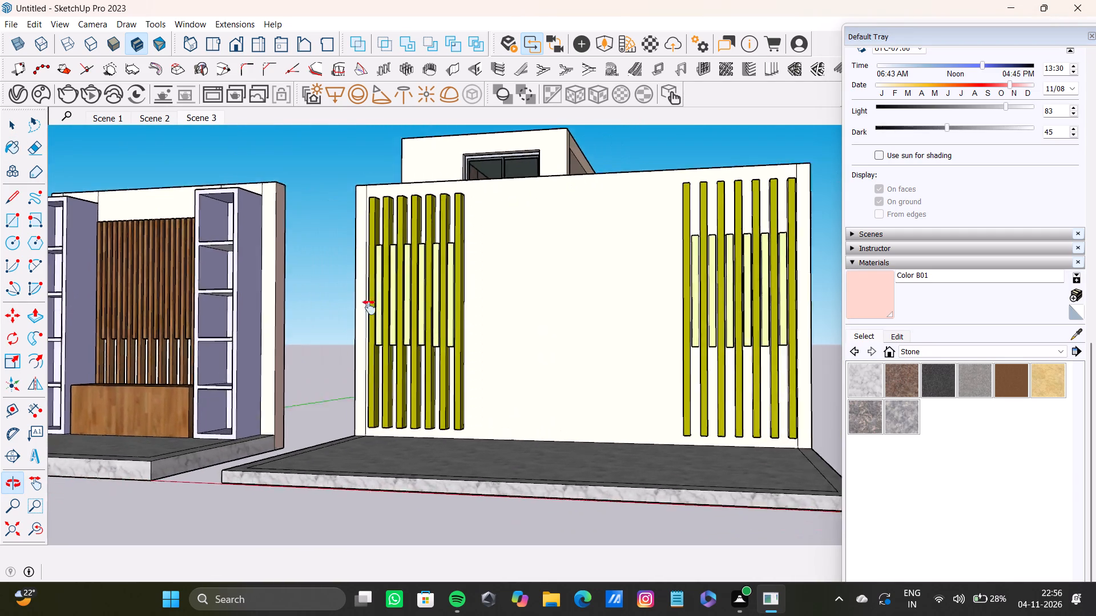
pyautogui.keyDown('shift'); pyautogui.moveTo(369, 307); pyautogui.dragTo(404, 287, button='middle'); pyautogui.keyUp('shift')
pyautogui.keyDown('shift'); pyautogui.scroll(-1, 404, 286); pyautogui.keyUp('shift')
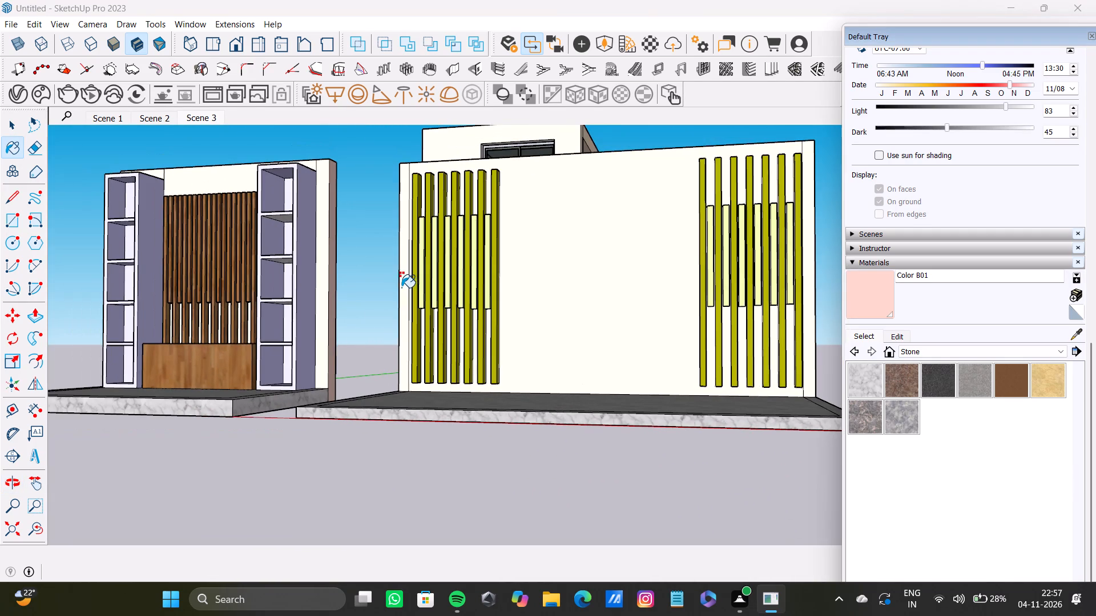
pyautogui.click(1091, 37)
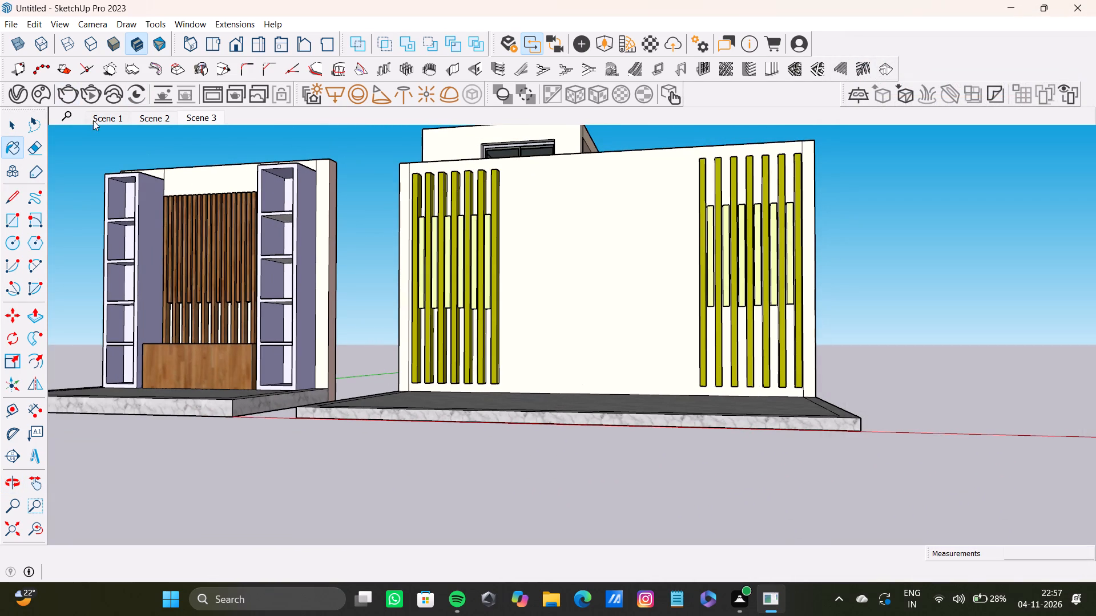
# Delete Scene 3, Scene 2 and Scene 1 from the model.
pyautogui.rightClick(185, 116)
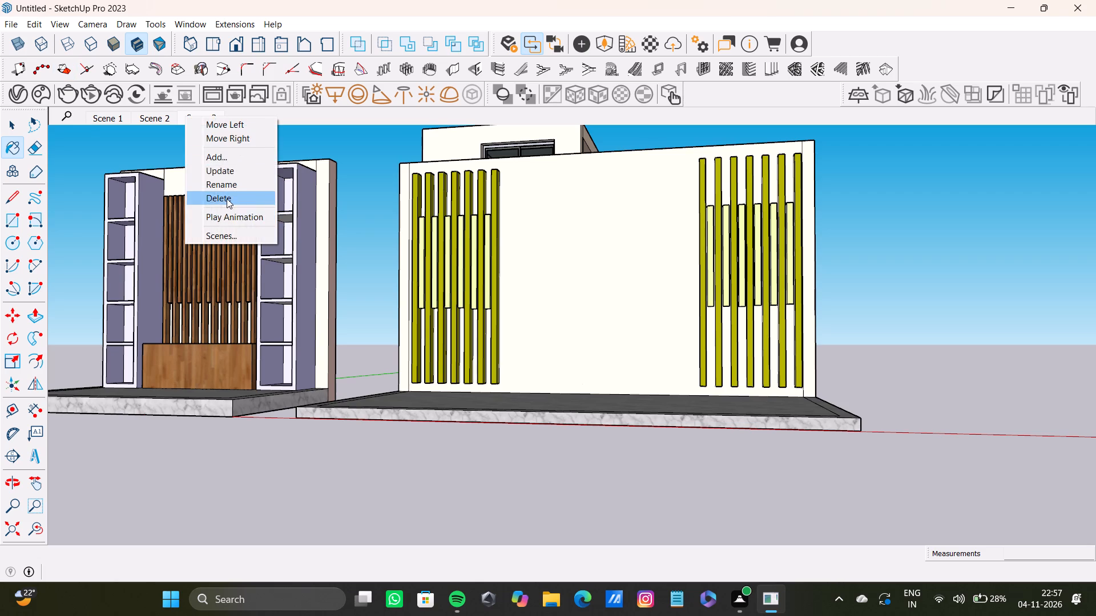
pyautogui.click(227, 198)
pyautogui.click(541, 315)
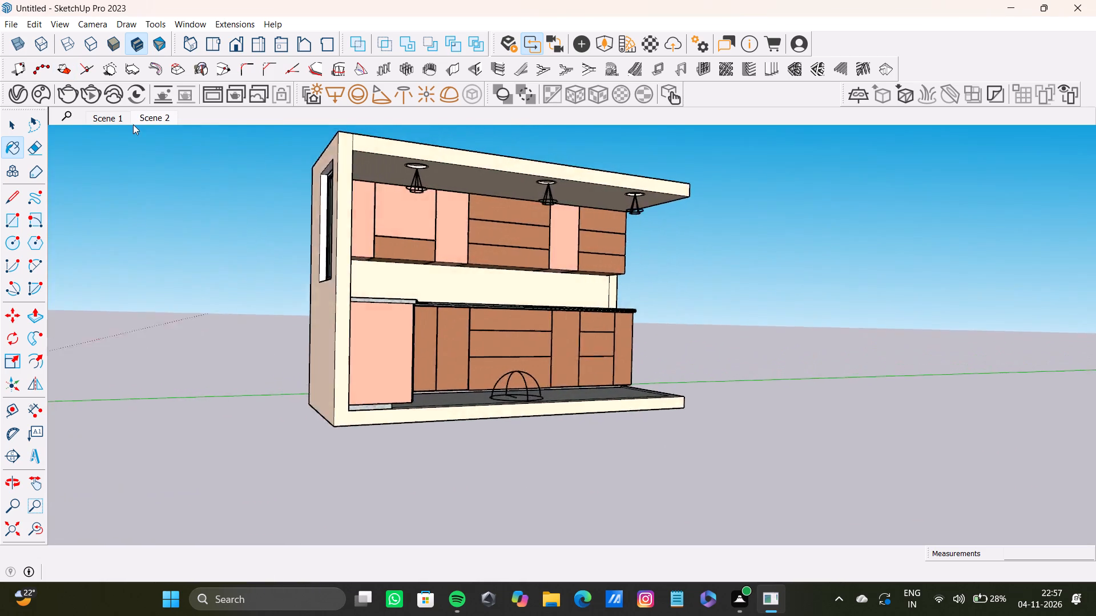
pyautogui.rightClick(148, 113)
pyautogui.click(178, 193)
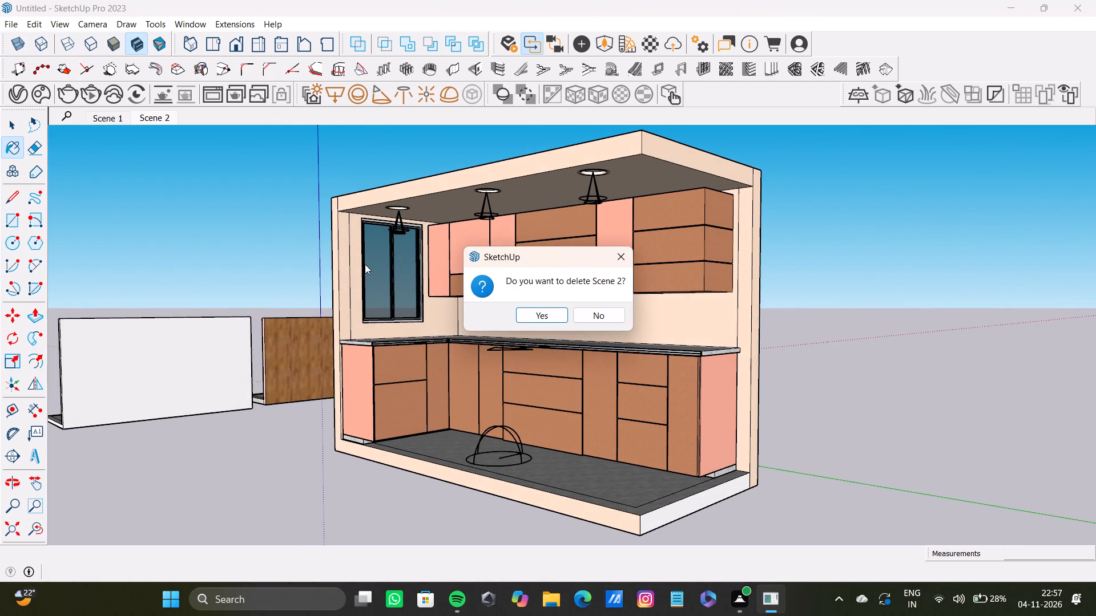
pyautogui.click(558, 319)
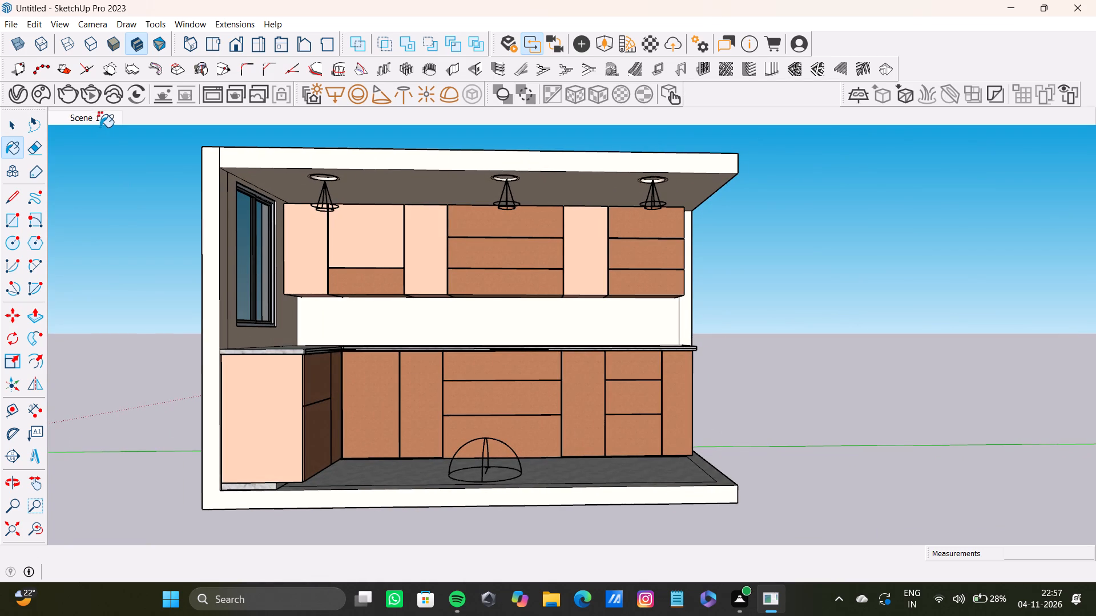
pyautogui.rightClick(103, 121)
pyautogui.click(171, 207)
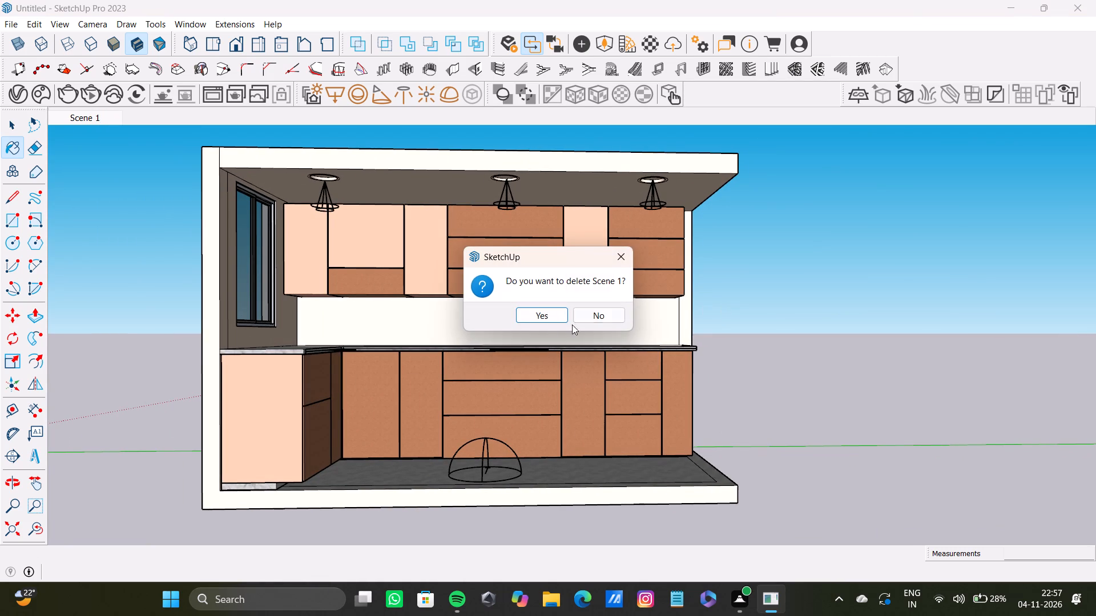
pyautogui.click(540, 310)
# Examine the kitchen block and both slatted wall units together from the front.
pyautogui.scroll(-15, 545, 302)
pyautogui.keyDown('shift'); pyautogui.moveTo(484, 297); pyautogui.dragTo(835, 364, button='middle'); pyautogui.keyUp('shift')
pyautogui.scroll(1, 525, 348)
pyautogui.moveTo(528, 348); pyautogui.dragTo(762, 371, button='middle')
pyautogui.scroll(1, 517, 347)
pyautogui.moveTo(1057, 33); pyautogui.dragTo(917, 25)
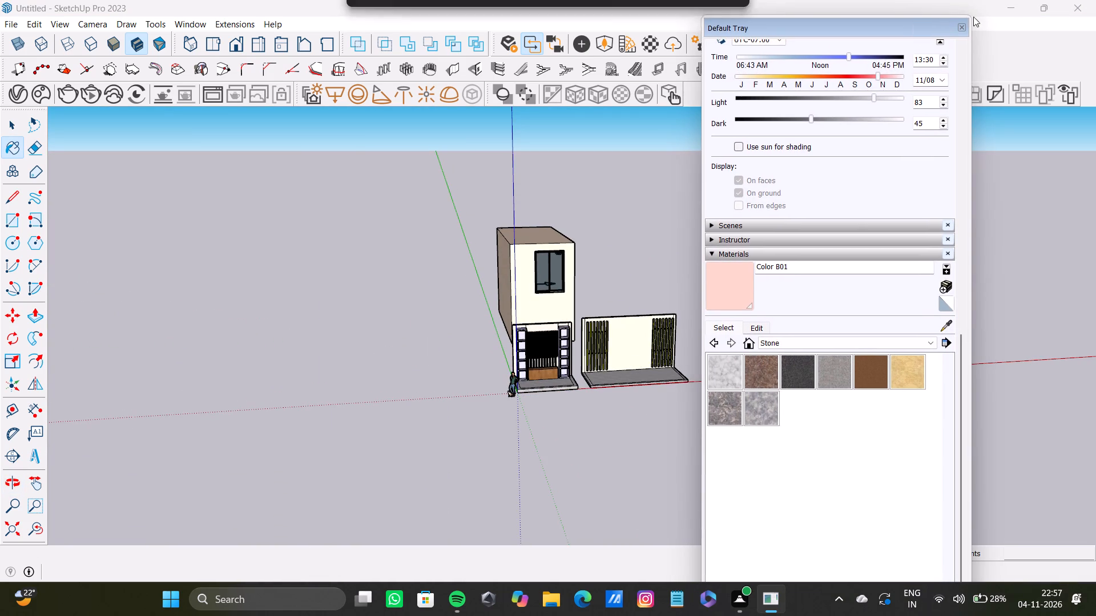
pyautogui.click(963, 31)
pyautogui.scroll(6, 598, 375)
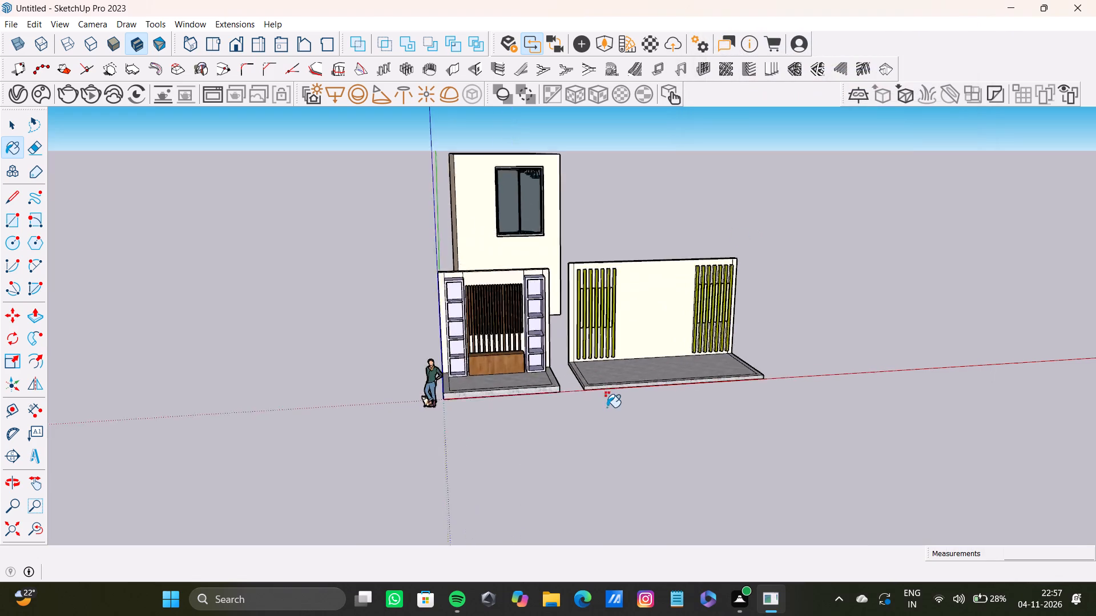
pyautogui.scroll(3, 607, 407)
pyautogui.moveTo(603, 367); pyautogui.dragTo(589, 300, button='middle')
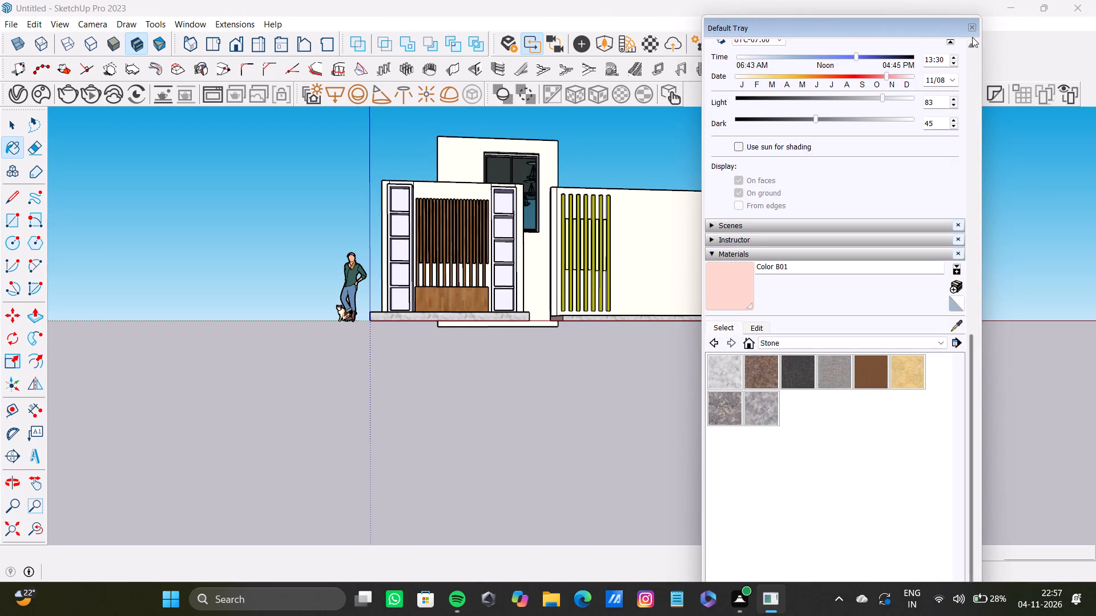
pyautogui.click(973, 25)
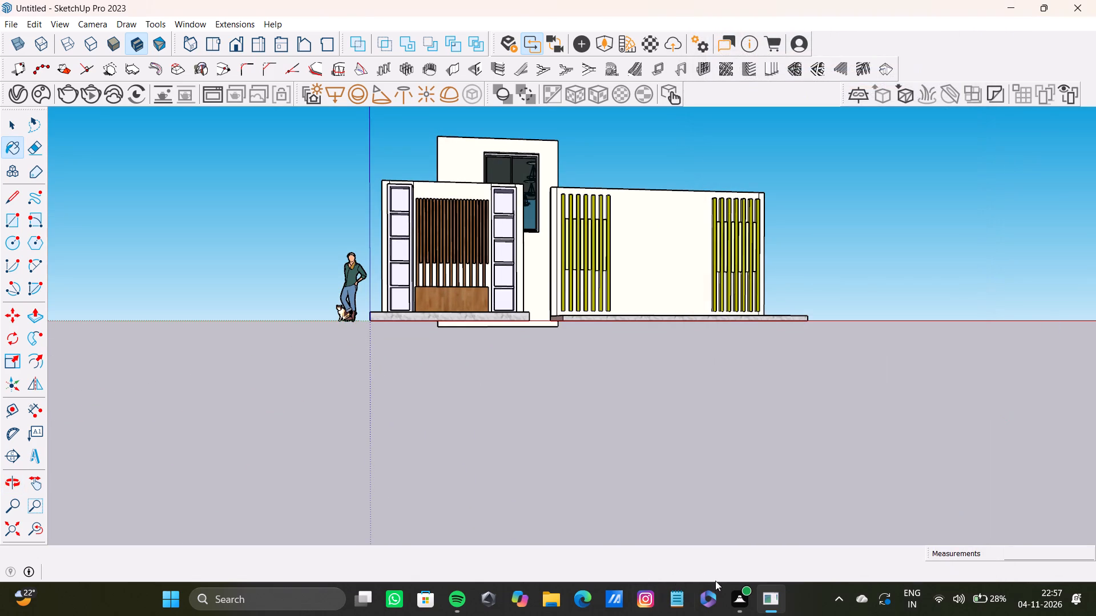
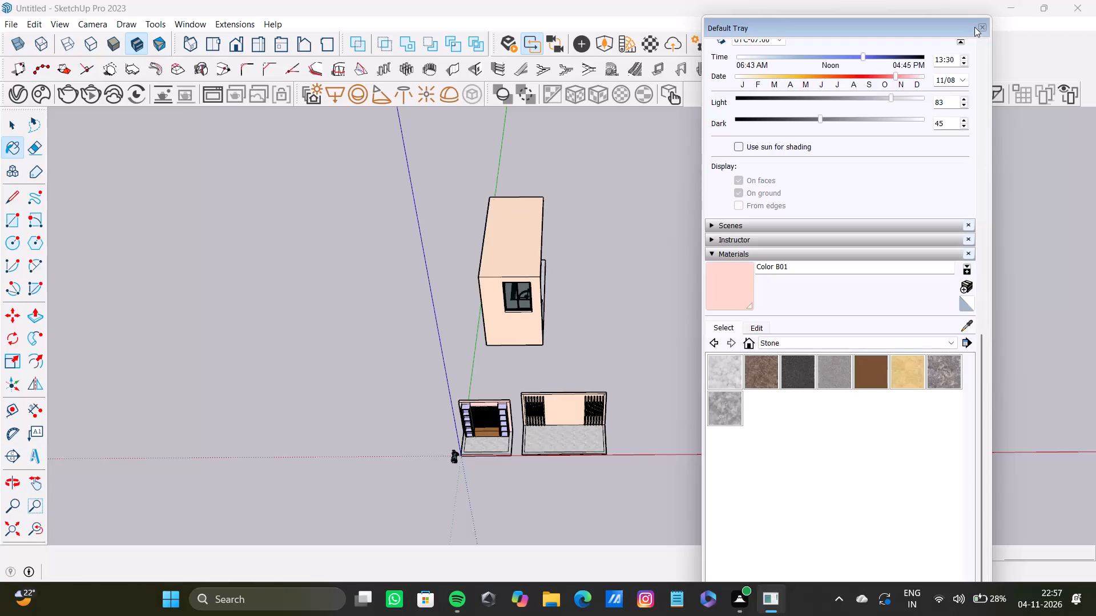
# Close the Default Tray so the model area is clear, and leave the Paint Bucket tool for Select.
pyautogui.click(981, 25)
pyautogui.scroll(-3, 843, 139)
pyautogui.keyDown('shift'); pyautogui.moveTo(817, 202); pyautogui.dragTo(813, 69, button='middle'); pyautogui.keyUp('shift')
pyautogui.scroll(7, 675, 194)
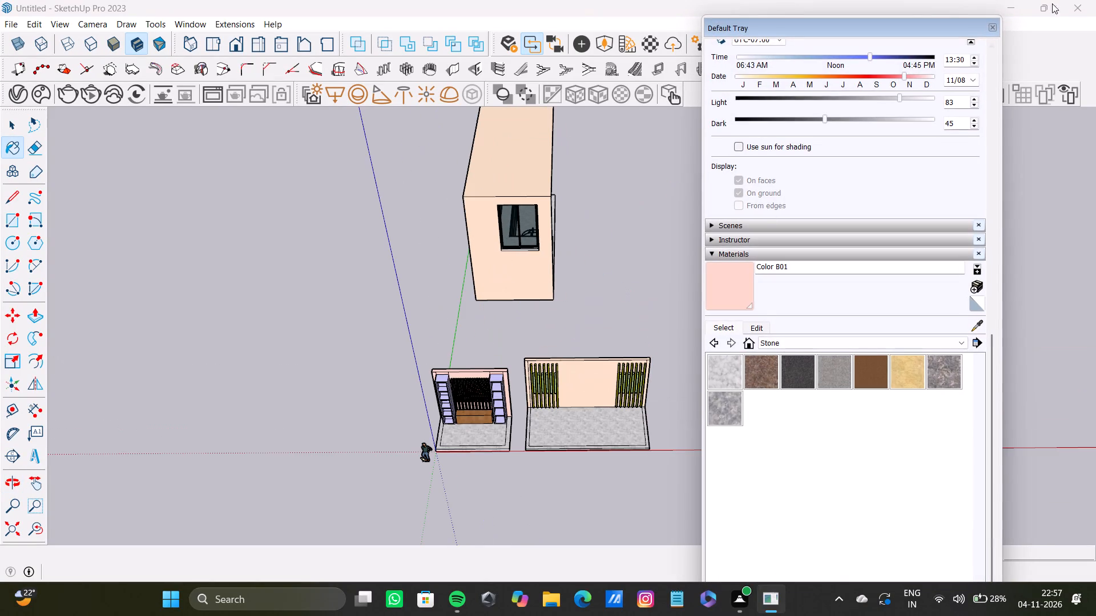
pyautogui.click(992, 30)
pyautogui.scroll(-2, 801, 196)
pyautogui.moveTo(746, 298); pyautogui.dragTo(723, 151, button='middle')
pyautogui.scroll(5, 603, 277)
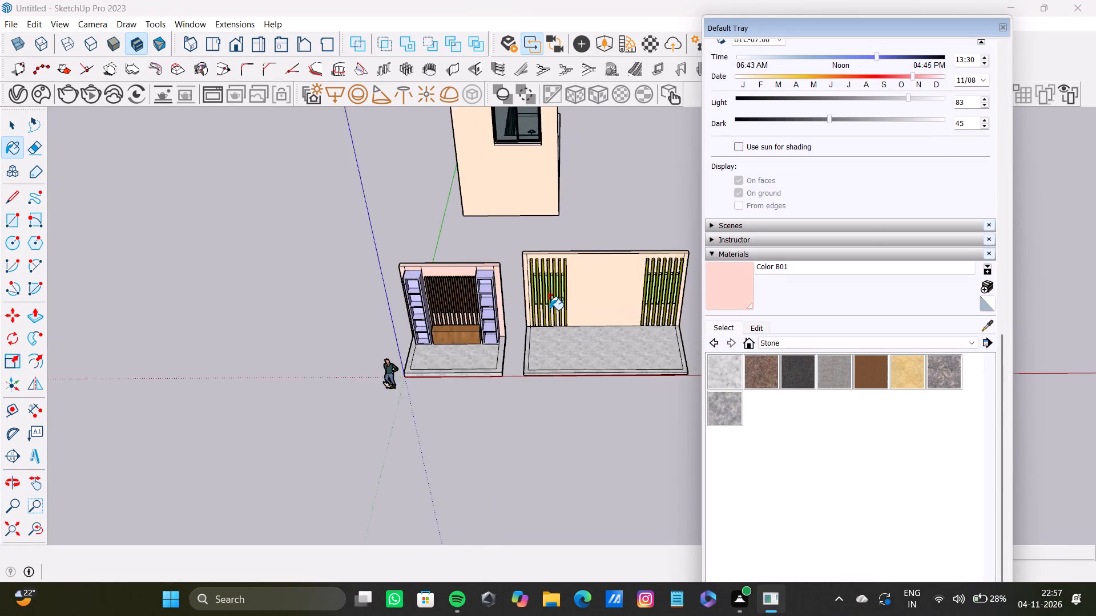
pyautogui.scroll(2, 550, 310)
pyautogui.click(1007, 28)
pyautogui.moveTo(672, 329); pyautogui.dragTo(689, 216, button='middle')
pyautogui.scroll(4, 591, 350)
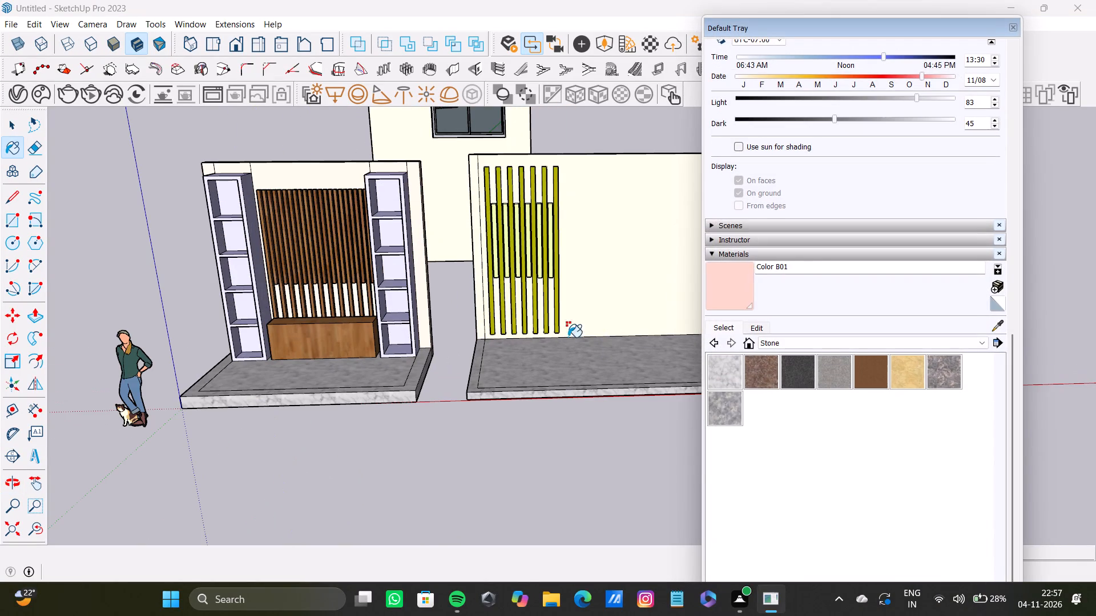
pyautogui.click(1014, 23)
pyautogui.press('space')
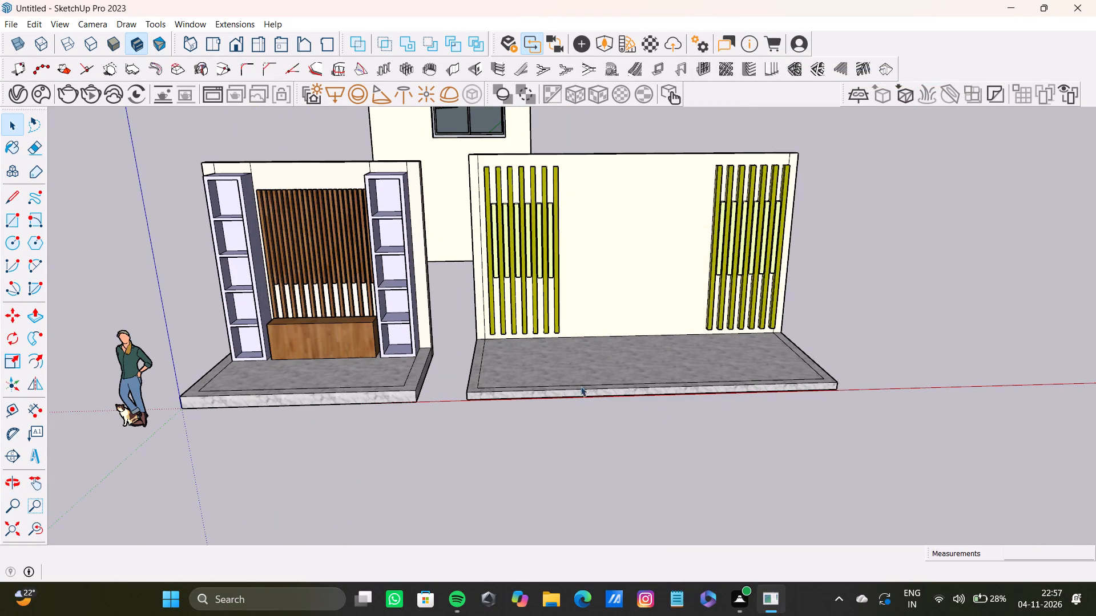
# Examine the shelf unit with wooden slats and the green-slatted wall from the front, near ground level.
pyautogui.moveTo(579, 383); pyautogui.dragTo(593, 318, button='middle')
pyautogui.scroll(4, 590, 316)
pyautogui.keyDown('shift'); pyautogui.moveTo(610, 311); pyautogui.dragTo(632, 370, button='middle'); pyautogui.keyUp('shift')
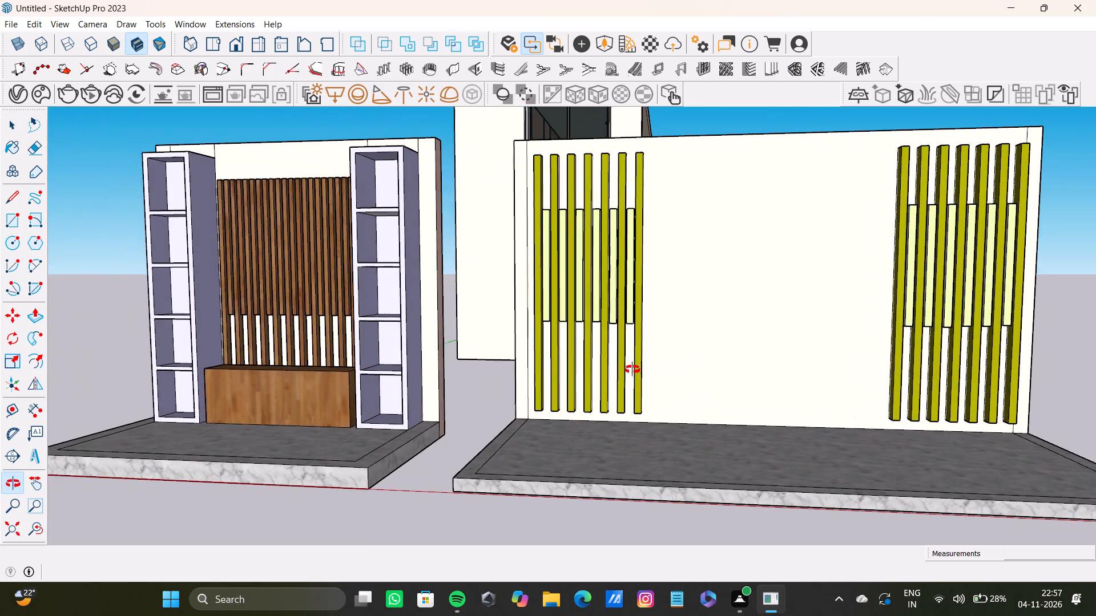
pyautogui.keyDown('shift'); pyautogui.moveTo(632, 370); pyautogui.dragTo(626, 367, button='middle'); pyautogui.keyUp('shift')
pyautogui.scroll(-1, 597, 350)
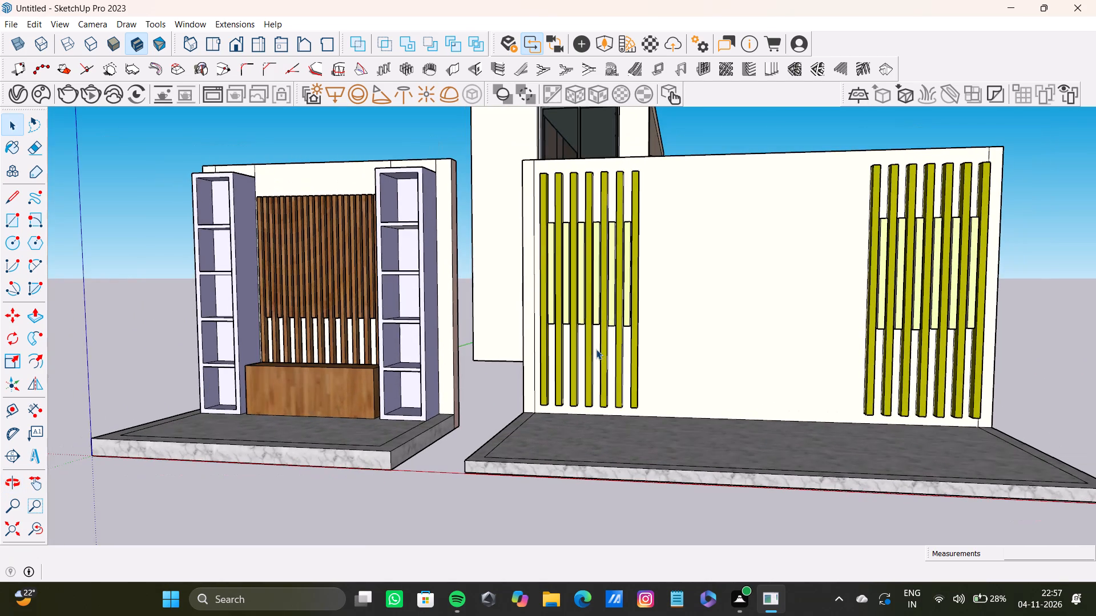
pyautogui.moveTo(596, 348); pyautogui.dragTo(667, 299, button='middle')
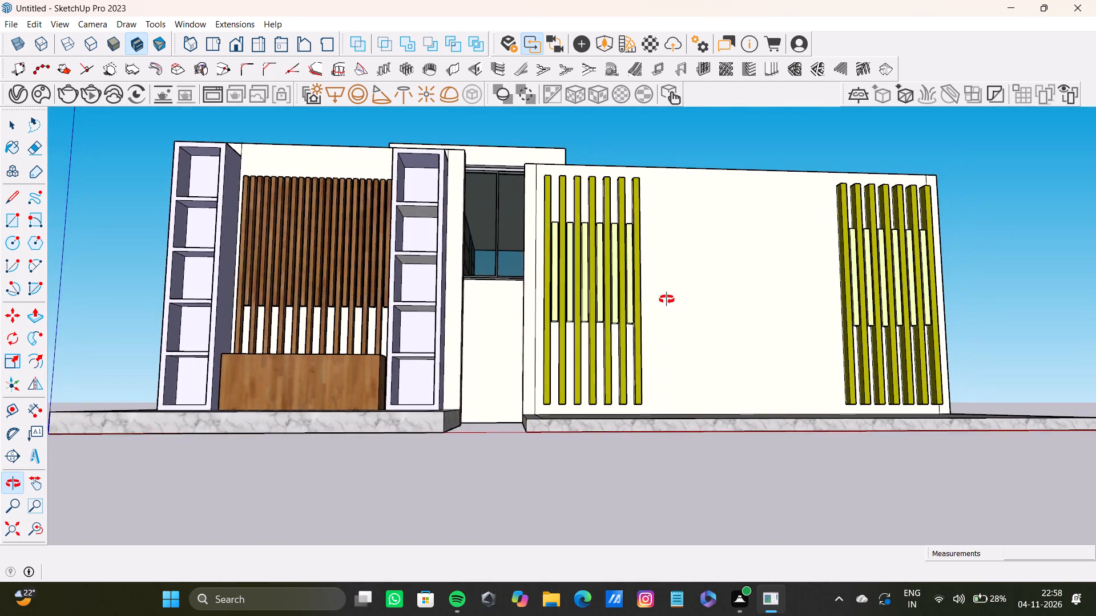
pyautogui.moveTo(667, 299); pyautogui.dragTo(703, 301, button='middle')
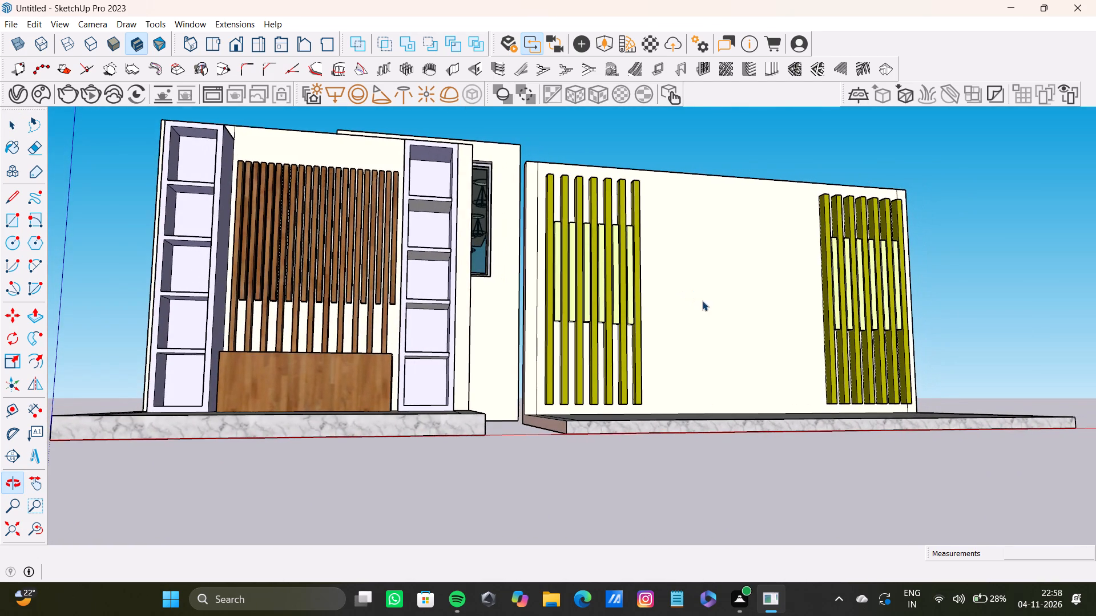
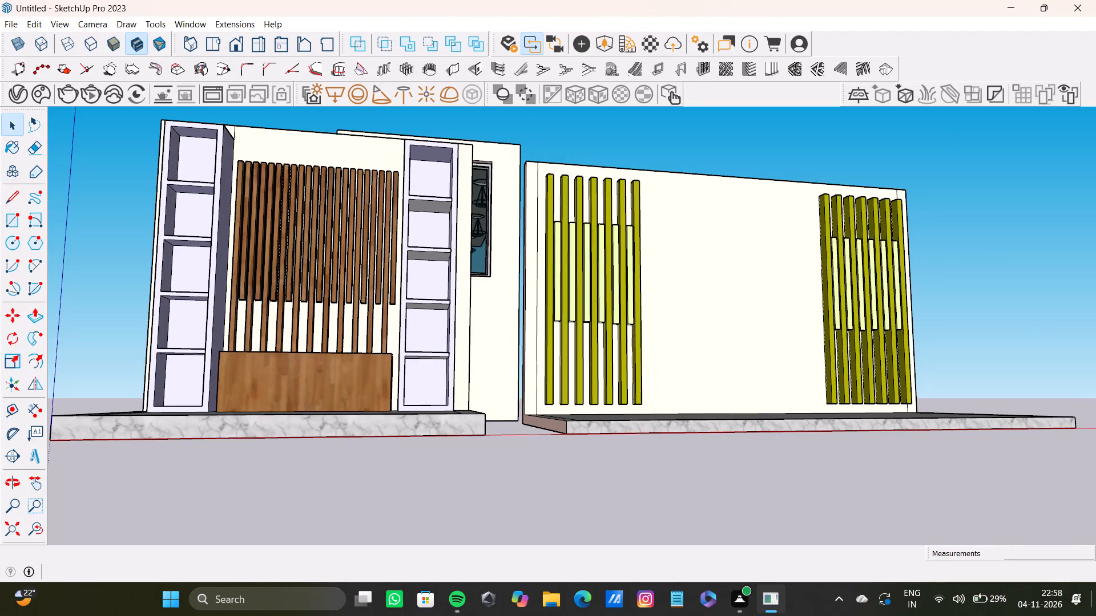
# Print the current front view of the shelf unit and green-slatted wall to PDF as "4th nov pdf4".
pyautogui.scroll(-2, 667, 416)
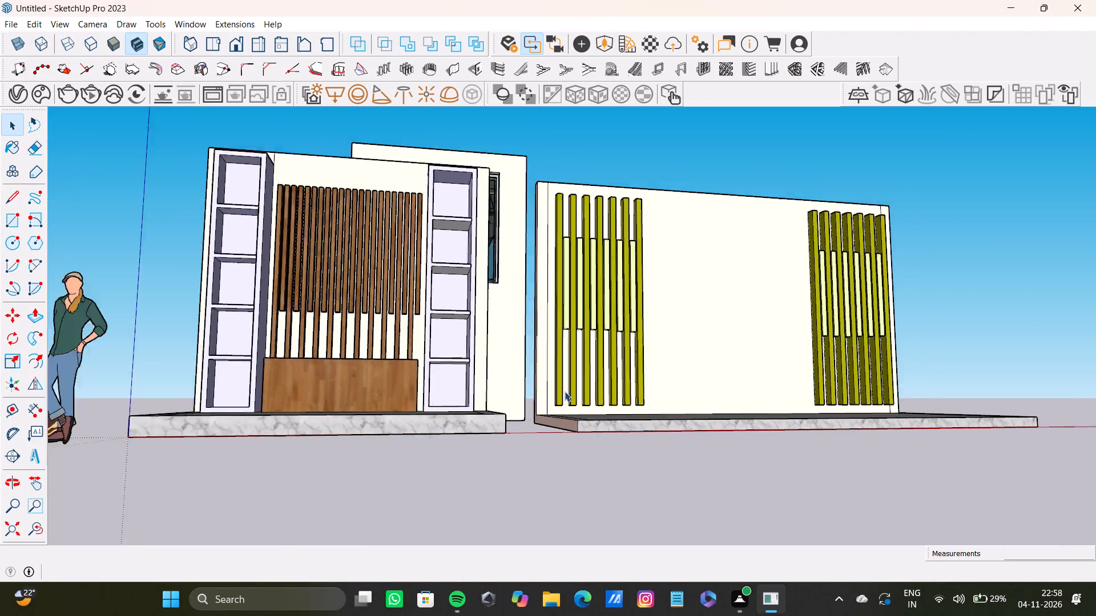
pyautogui.scroll(-6, 565, 391)
pyautogui.keyDown('shift'); pyautogui.moveTo(586, 348); pyautogui.dragTo(494, 402, button='middle'); pyautogui.keyUp('shift')
pyautogui.scroll(5, 475, 399)
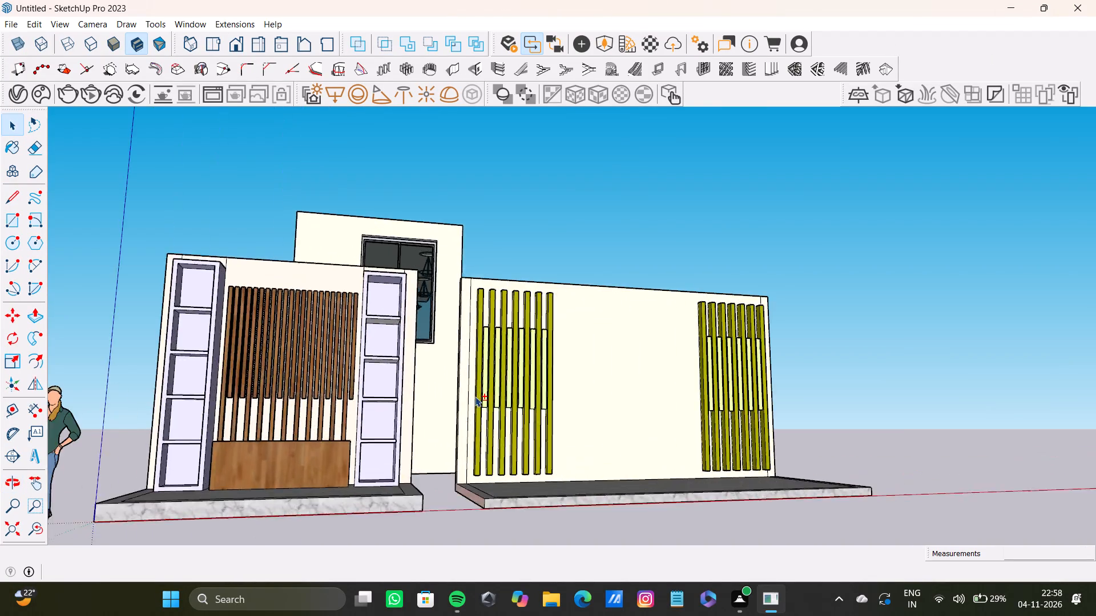
pyautogui.keyDown('shift'); pyautogui.moveTo(475, 394); pyautogui.dragTo(479, 360, button='middle'); pyautogui.keyUp('shift')
pyautogui.click(5, 23)
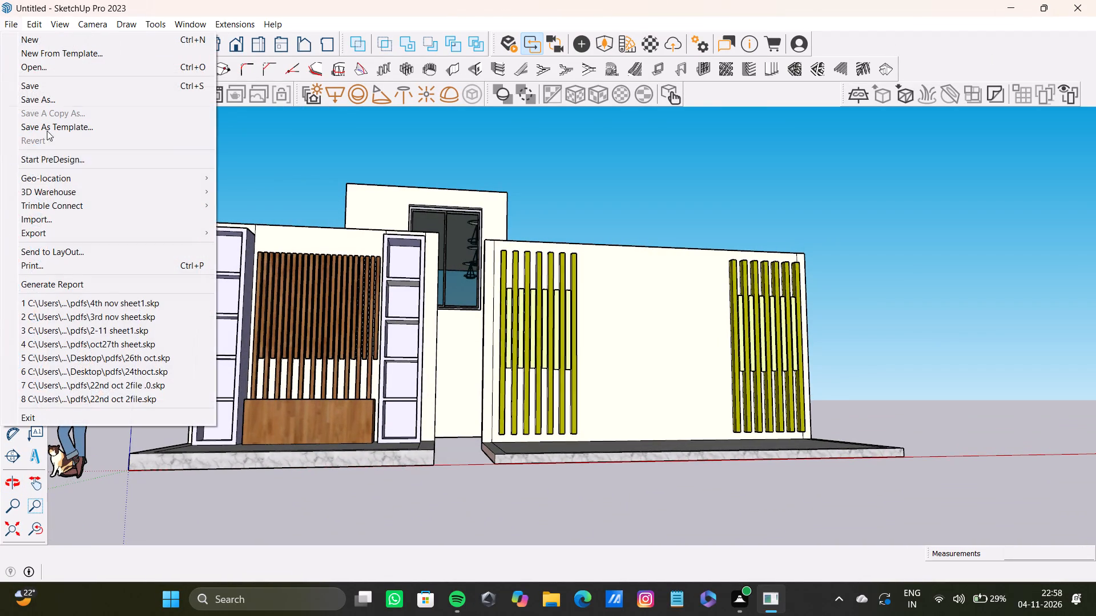
pyautogui.click(46, 270)
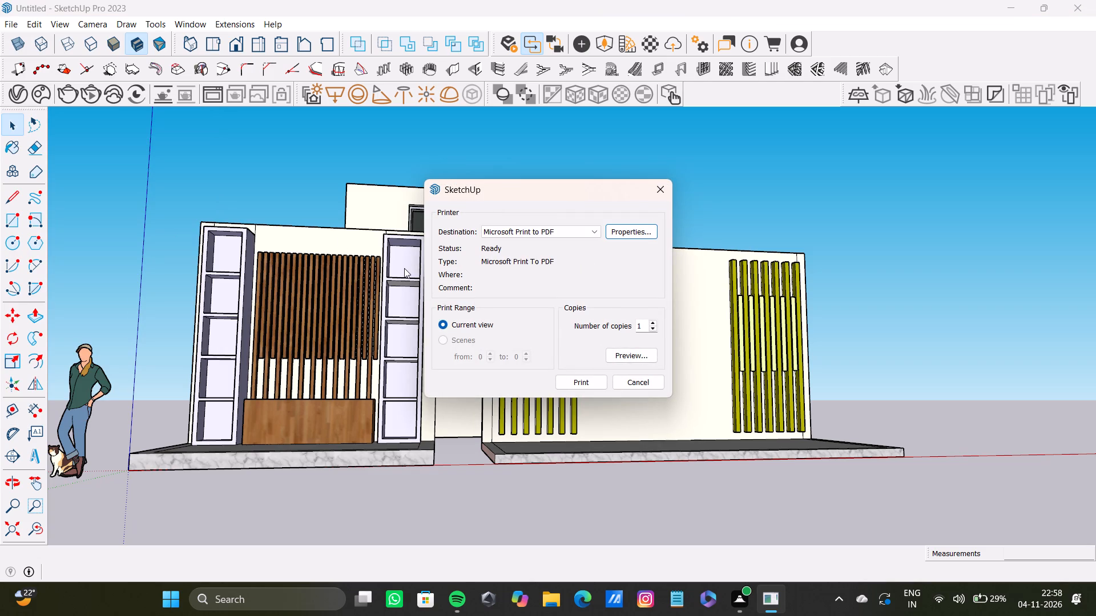
pyautogui.click(593, 384)
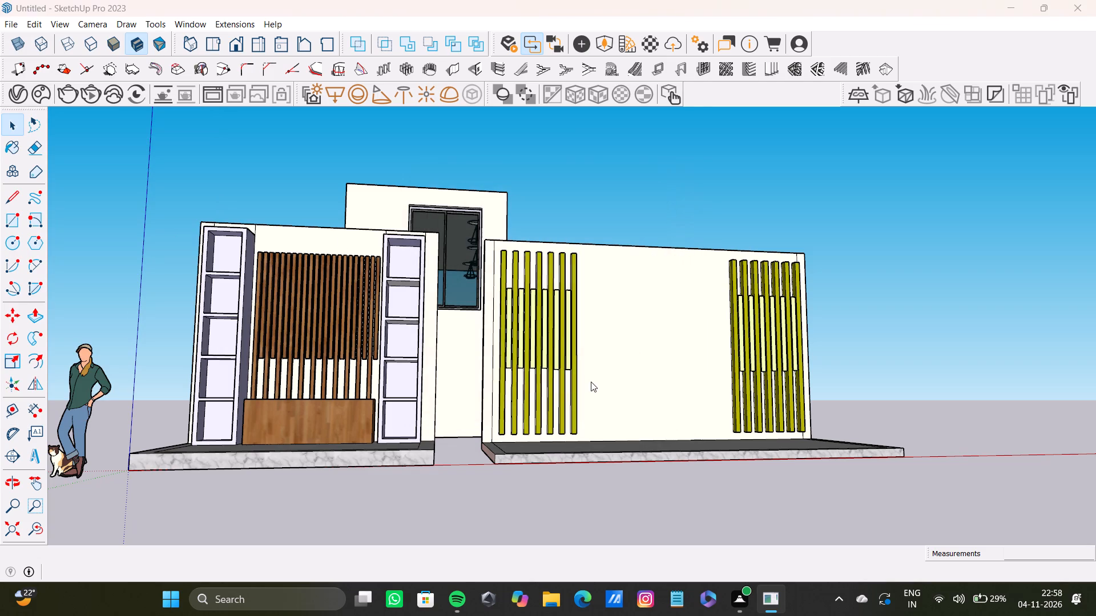
pyautogui.write('4th nov')
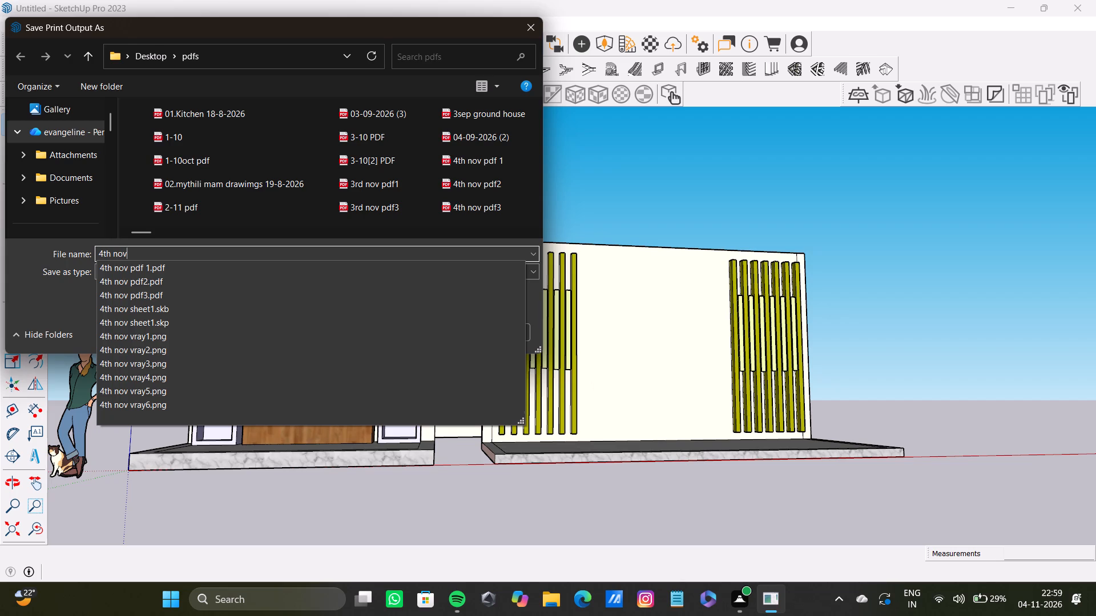
pyautogui.press('space')
pyautogui.write('pdf')
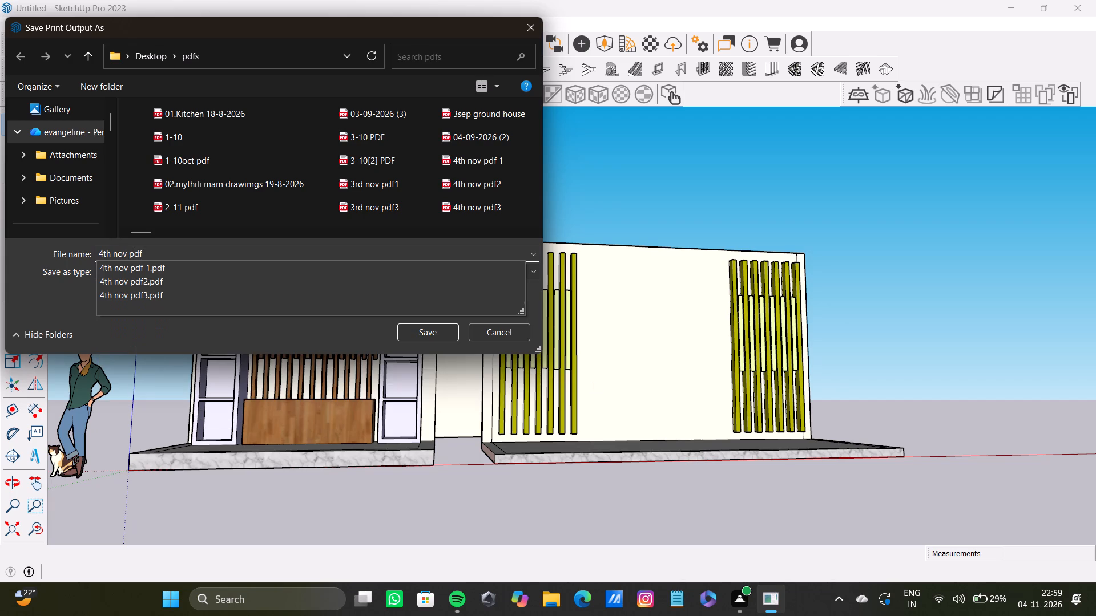
pyautogui.press('4')
pyautogui.press('Return')
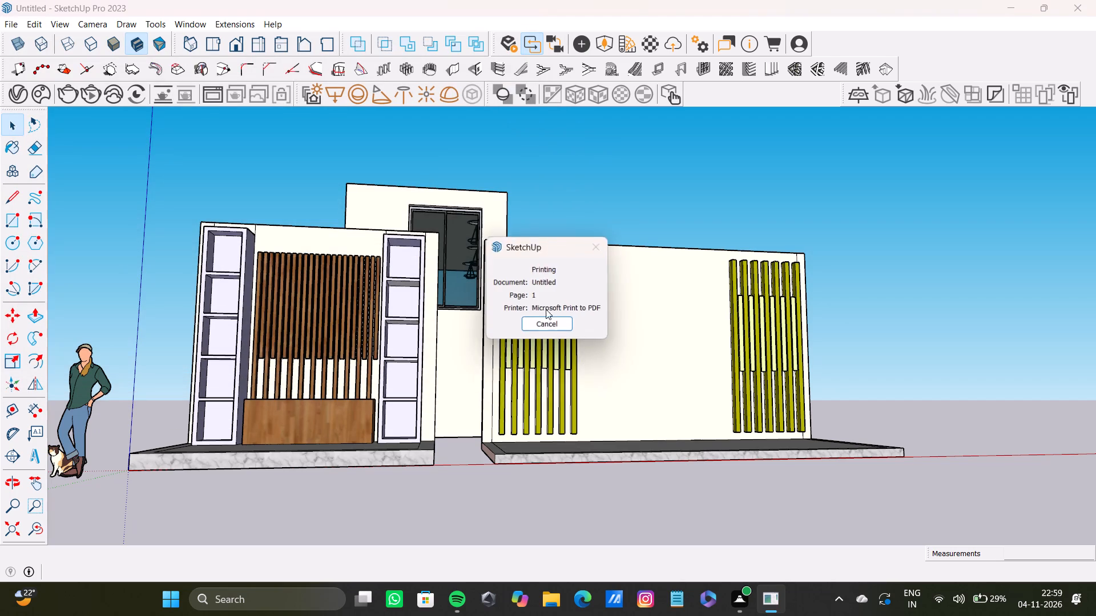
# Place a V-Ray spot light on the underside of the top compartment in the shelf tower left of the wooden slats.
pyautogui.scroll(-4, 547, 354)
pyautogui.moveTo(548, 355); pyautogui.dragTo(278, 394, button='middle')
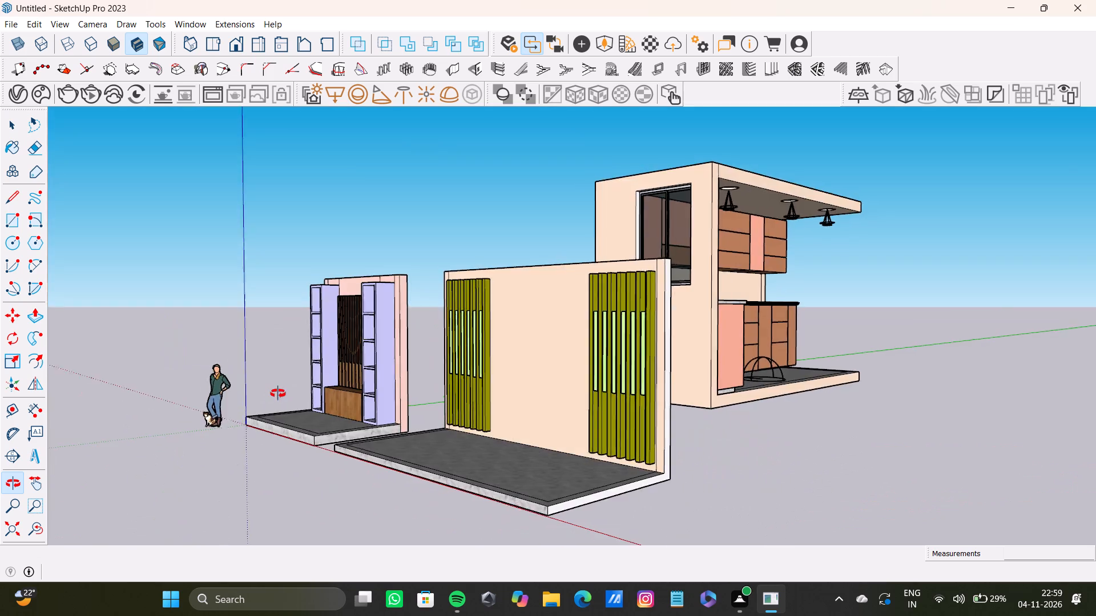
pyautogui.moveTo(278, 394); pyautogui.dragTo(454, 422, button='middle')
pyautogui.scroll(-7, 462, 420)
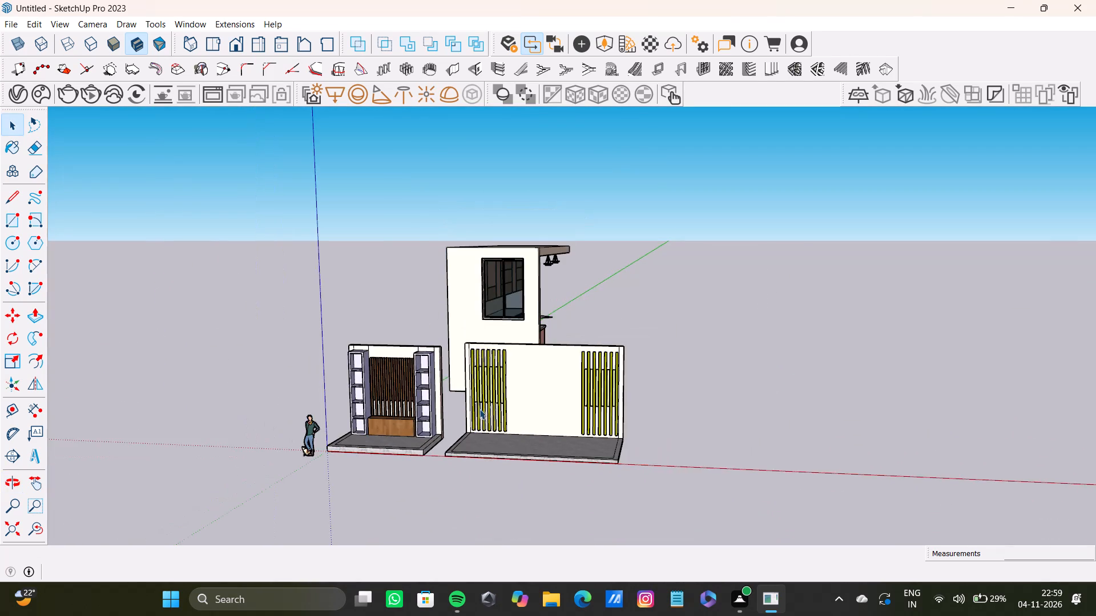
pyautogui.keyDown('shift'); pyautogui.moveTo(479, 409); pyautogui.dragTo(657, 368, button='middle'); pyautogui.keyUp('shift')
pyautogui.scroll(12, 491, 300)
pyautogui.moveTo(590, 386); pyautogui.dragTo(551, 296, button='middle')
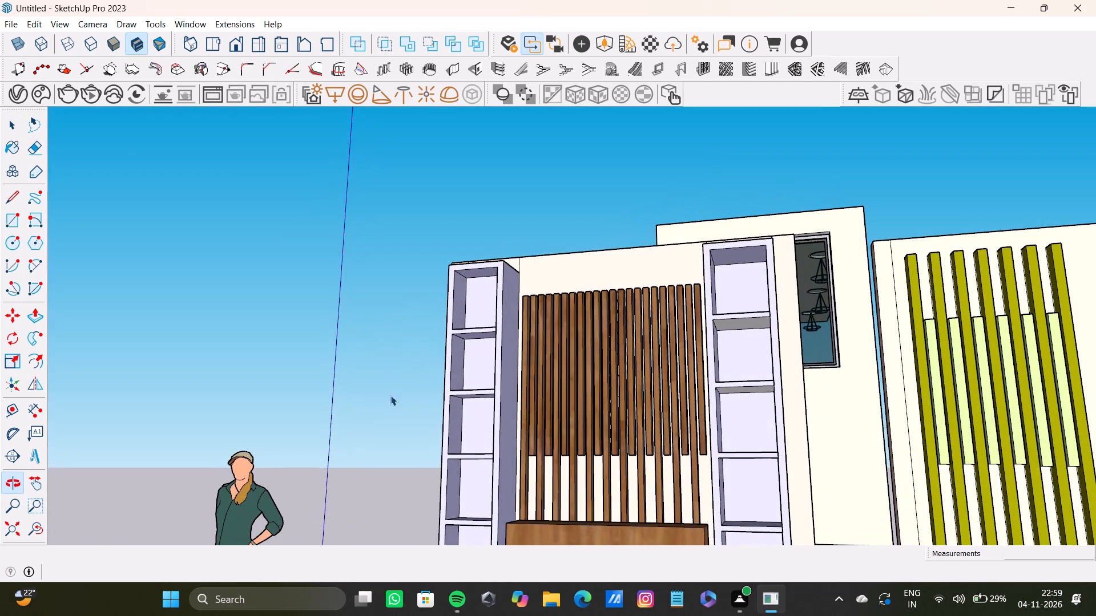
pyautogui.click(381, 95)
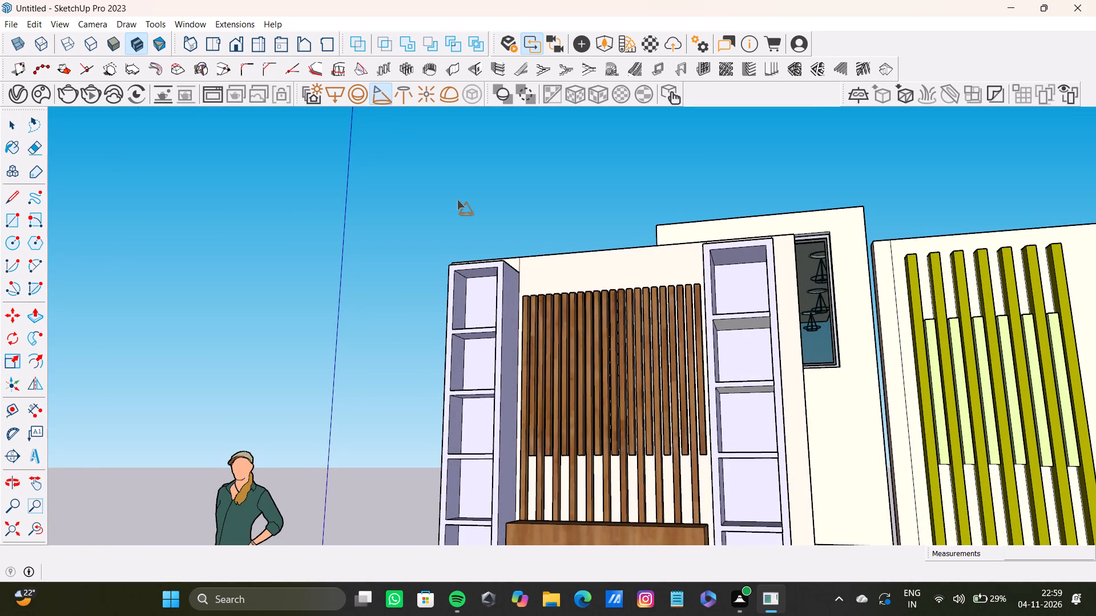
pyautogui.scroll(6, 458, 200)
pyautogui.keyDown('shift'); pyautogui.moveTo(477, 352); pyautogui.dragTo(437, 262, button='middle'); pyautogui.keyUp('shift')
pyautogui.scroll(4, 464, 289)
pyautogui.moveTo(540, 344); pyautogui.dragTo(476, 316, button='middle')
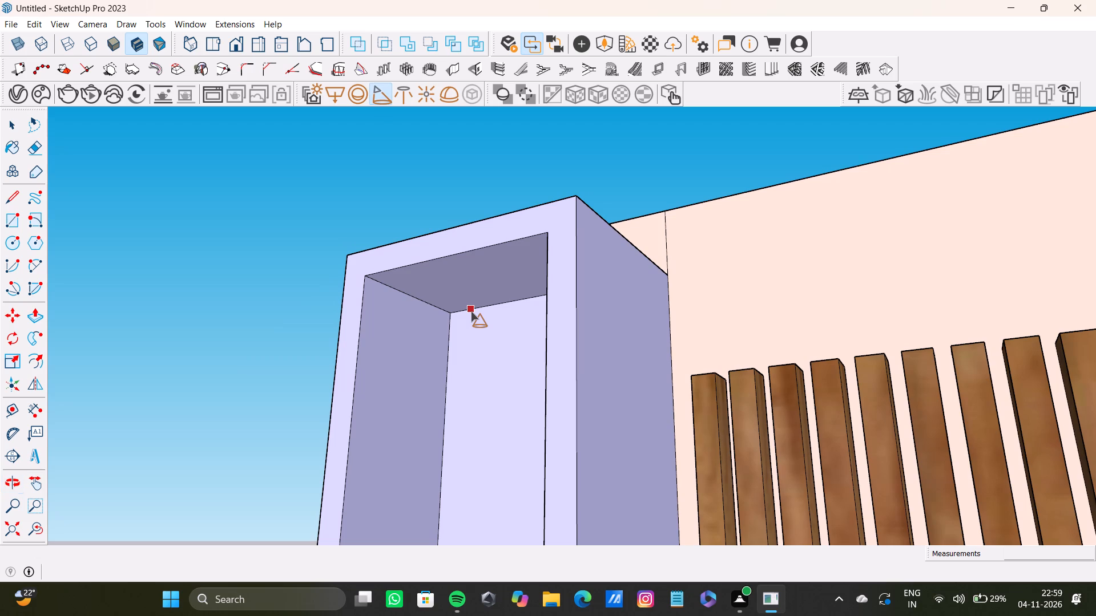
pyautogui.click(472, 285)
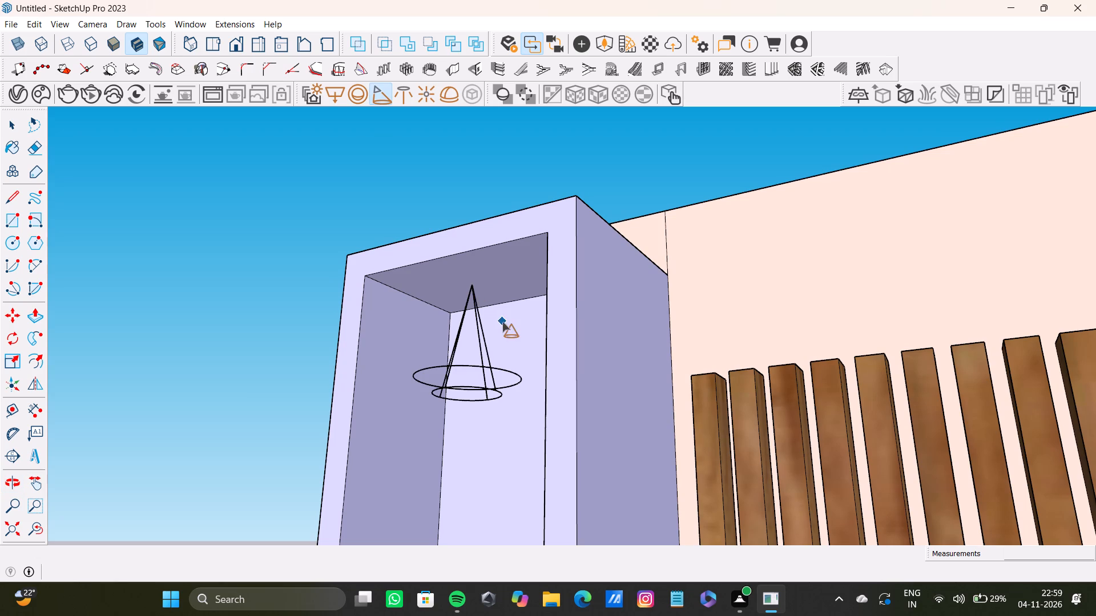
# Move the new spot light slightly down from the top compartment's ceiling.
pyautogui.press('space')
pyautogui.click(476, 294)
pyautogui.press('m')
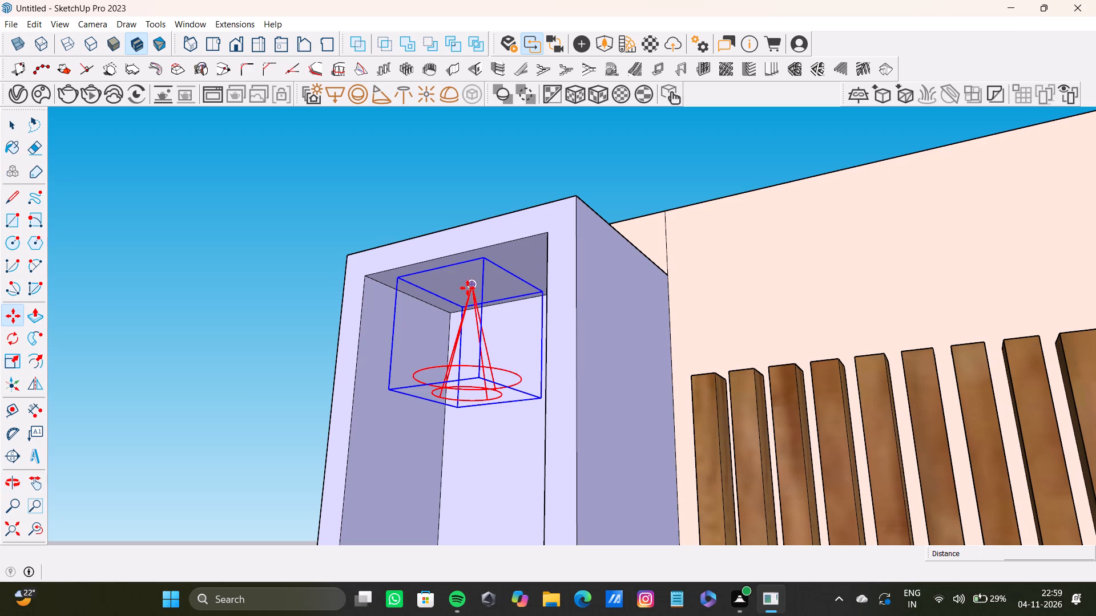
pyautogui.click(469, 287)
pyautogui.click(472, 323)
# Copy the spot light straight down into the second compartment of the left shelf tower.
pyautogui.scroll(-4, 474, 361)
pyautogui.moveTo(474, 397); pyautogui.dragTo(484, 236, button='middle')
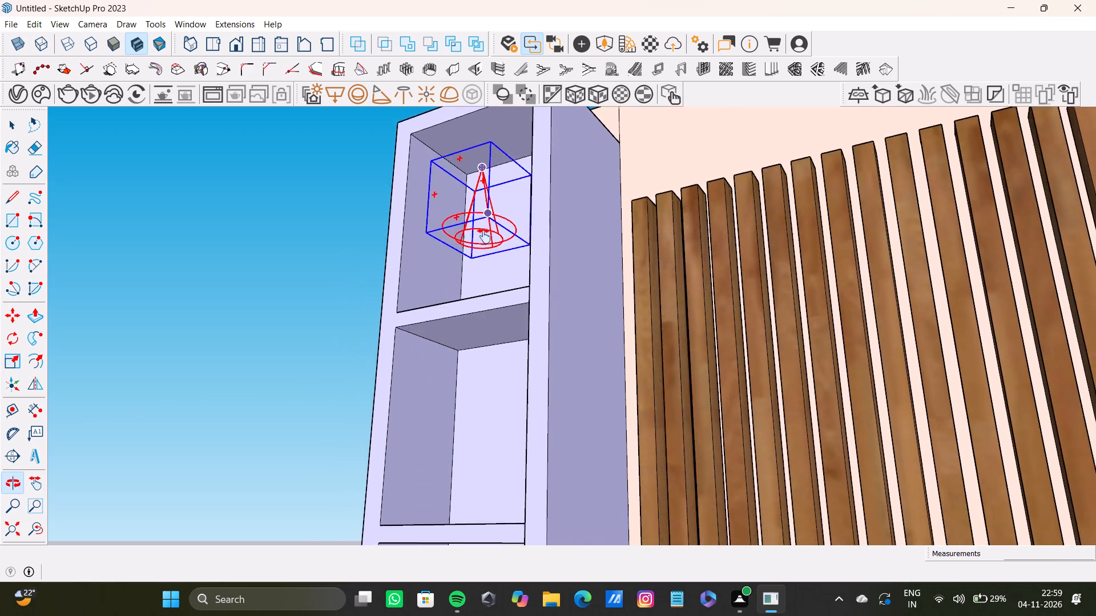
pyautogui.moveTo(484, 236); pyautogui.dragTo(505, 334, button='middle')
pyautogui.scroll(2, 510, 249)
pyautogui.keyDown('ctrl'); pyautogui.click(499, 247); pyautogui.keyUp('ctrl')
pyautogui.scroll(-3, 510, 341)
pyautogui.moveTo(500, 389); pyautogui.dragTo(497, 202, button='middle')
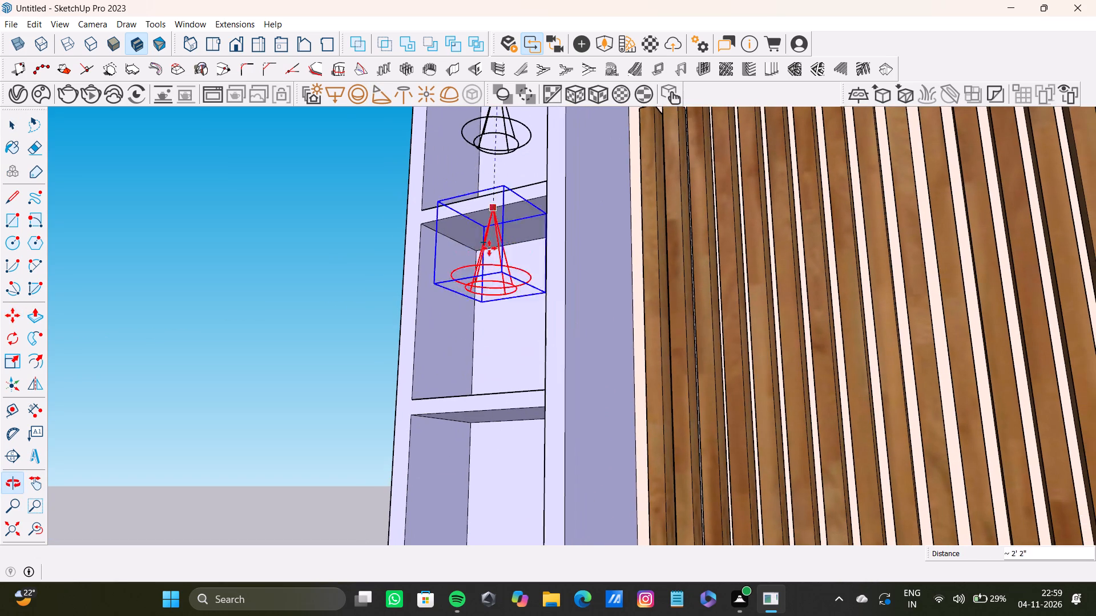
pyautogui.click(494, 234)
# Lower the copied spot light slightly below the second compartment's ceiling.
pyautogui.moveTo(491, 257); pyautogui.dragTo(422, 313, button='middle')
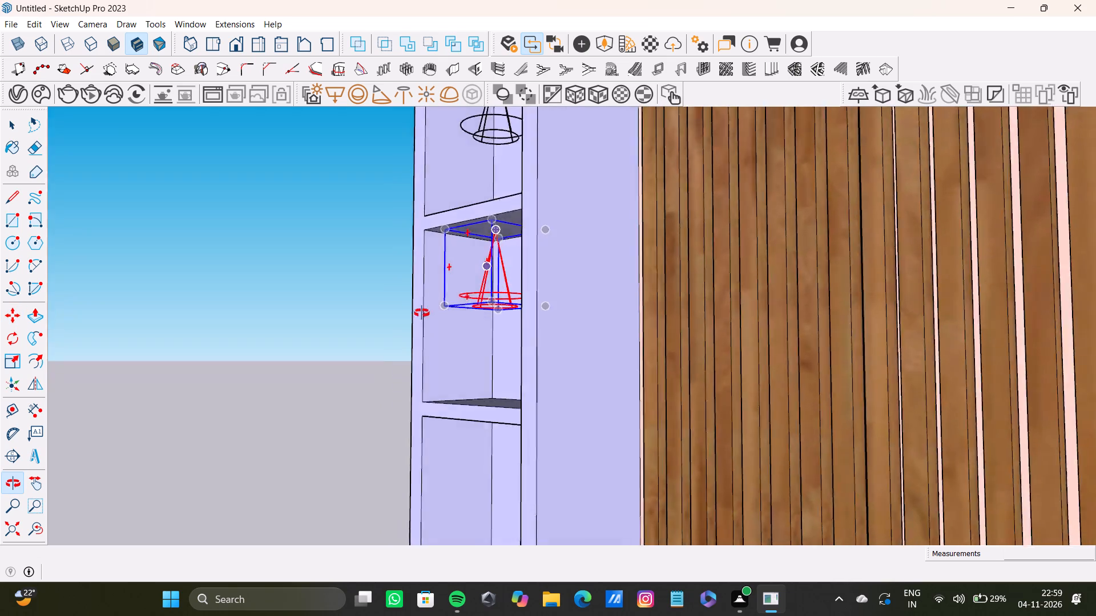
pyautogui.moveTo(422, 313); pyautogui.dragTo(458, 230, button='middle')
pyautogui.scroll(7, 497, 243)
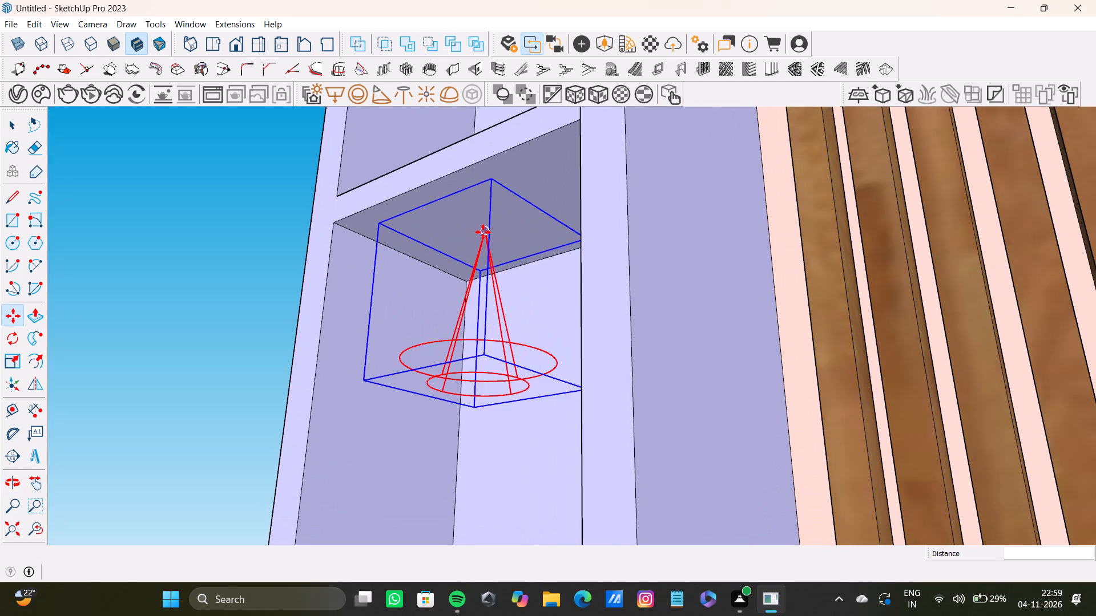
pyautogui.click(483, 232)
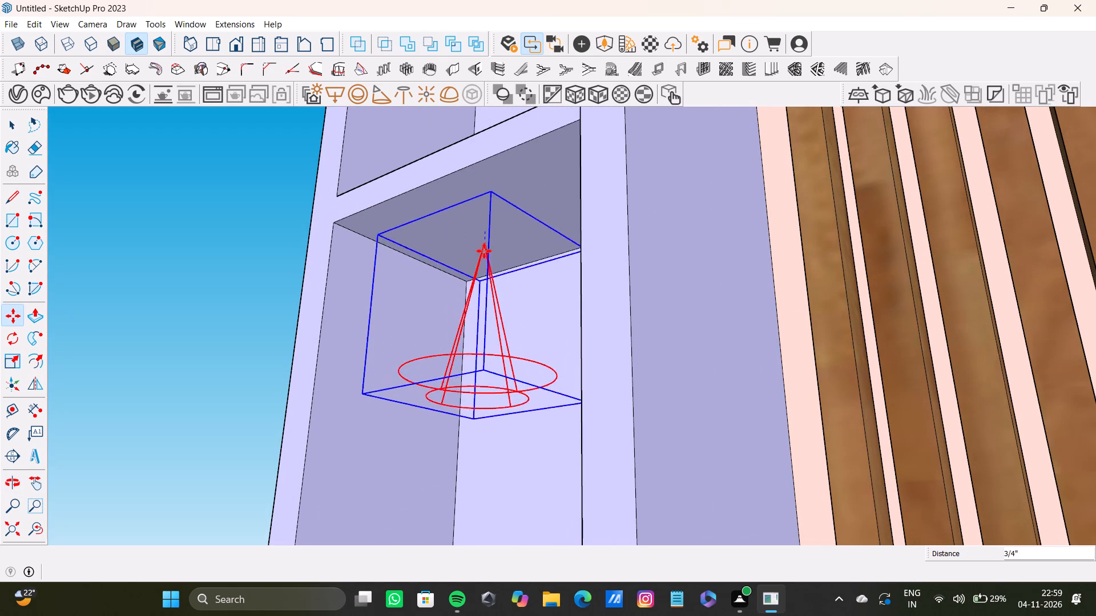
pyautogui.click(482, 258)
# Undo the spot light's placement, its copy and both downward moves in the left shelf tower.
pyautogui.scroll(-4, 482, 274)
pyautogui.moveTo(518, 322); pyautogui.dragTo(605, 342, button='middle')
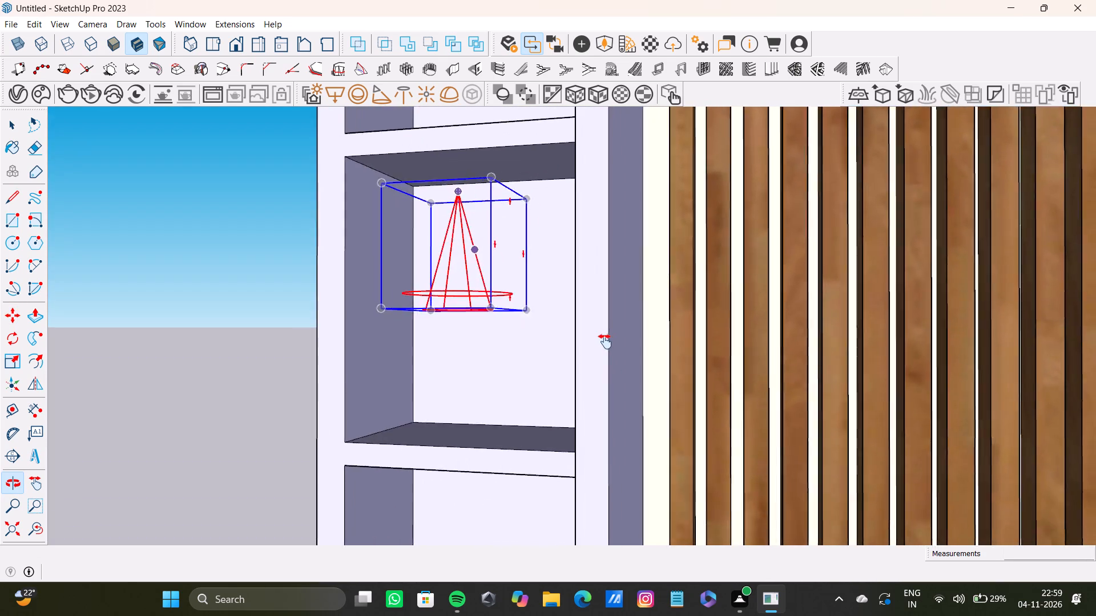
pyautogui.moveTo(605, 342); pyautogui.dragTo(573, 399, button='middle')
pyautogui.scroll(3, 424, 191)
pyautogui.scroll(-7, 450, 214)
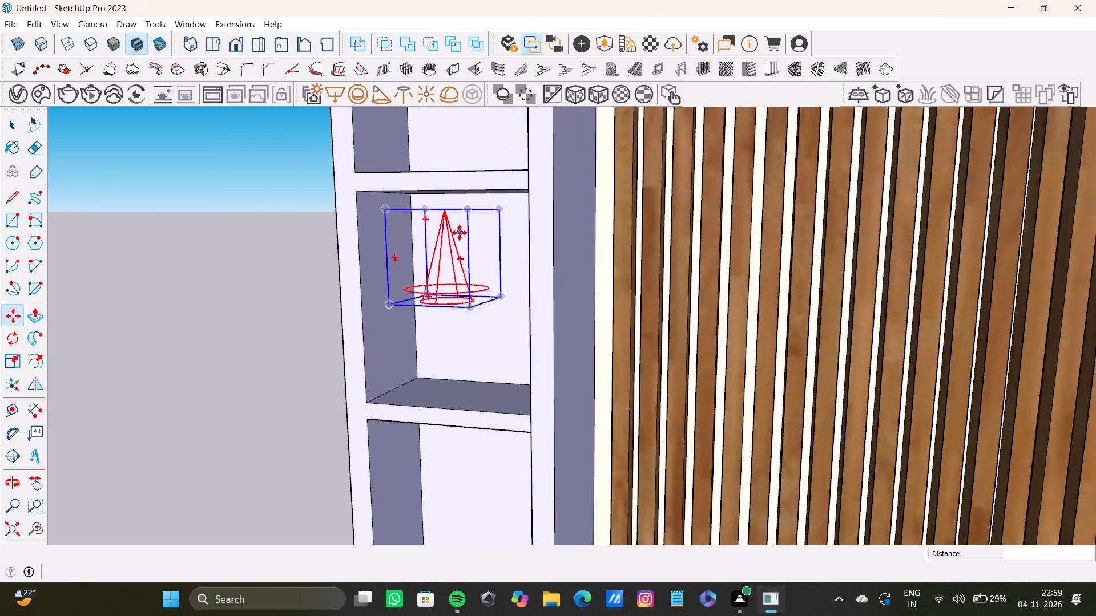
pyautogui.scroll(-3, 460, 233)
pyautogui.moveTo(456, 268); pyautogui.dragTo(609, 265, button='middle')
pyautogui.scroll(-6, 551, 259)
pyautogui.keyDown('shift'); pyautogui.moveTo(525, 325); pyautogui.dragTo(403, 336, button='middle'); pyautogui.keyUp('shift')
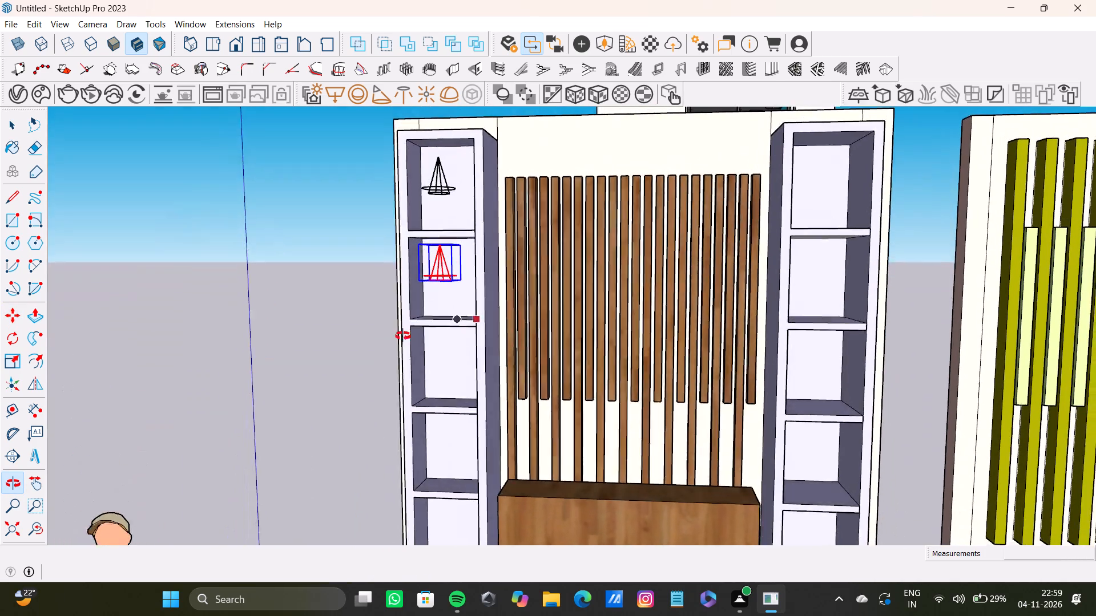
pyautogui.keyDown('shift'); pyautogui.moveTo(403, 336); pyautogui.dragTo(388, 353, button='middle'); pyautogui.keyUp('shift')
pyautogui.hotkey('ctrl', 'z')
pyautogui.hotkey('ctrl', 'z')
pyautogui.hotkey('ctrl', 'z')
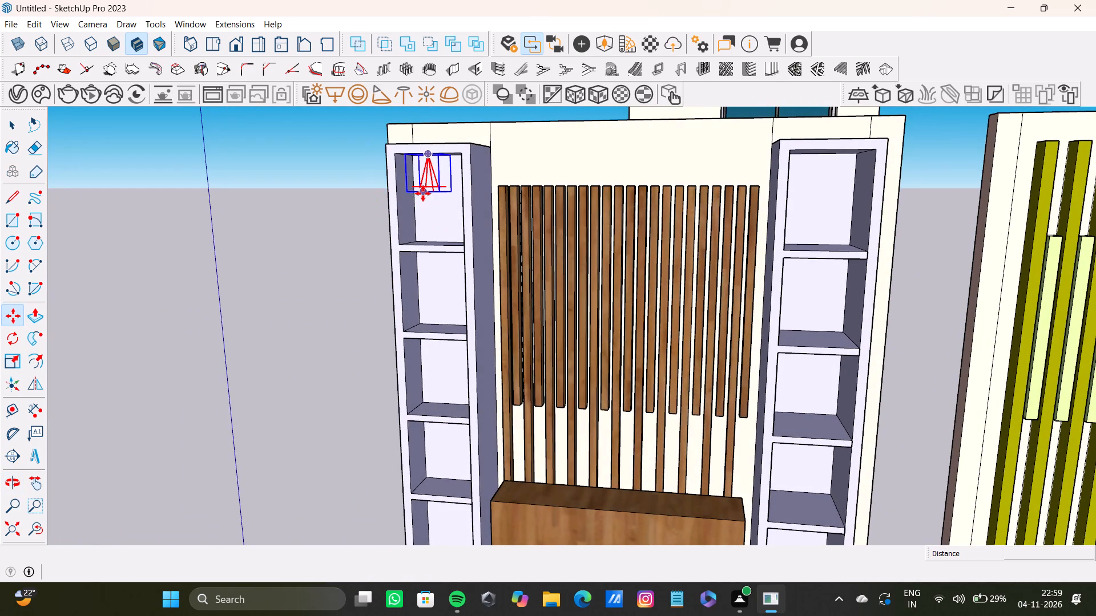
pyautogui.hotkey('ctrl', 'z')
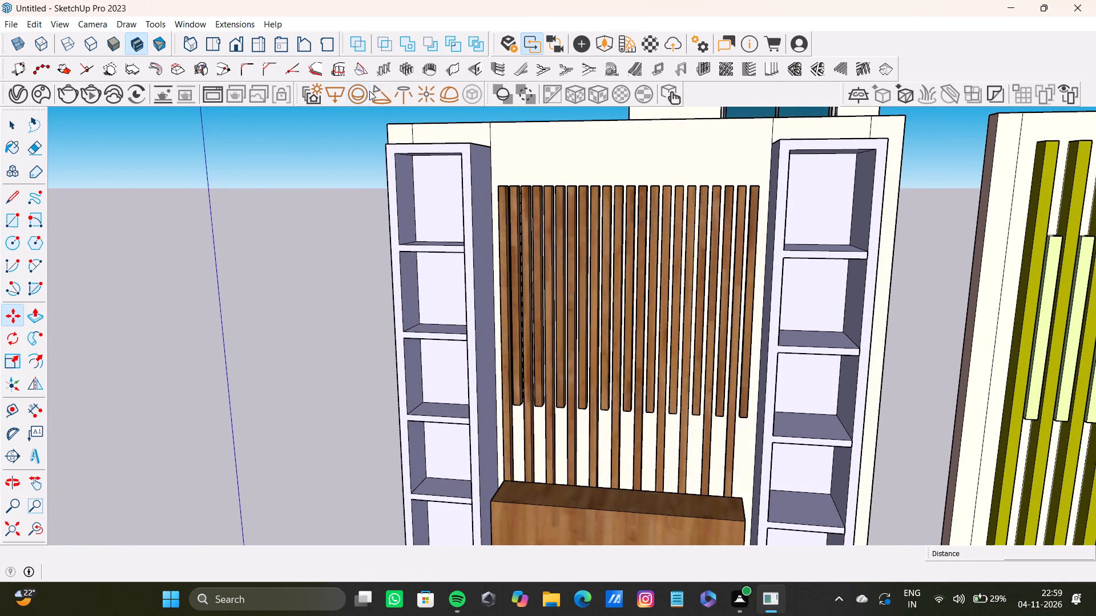
# Place a V-Ray spot light on the underside of the top compartment in the left shelf tower.
pyautogui.click(371, 91)
pyautogui.scroll(6, 427, 198)
pyautogui.moveTo(427, 214); pyautogui.dragTo(437, 197, button='middle')
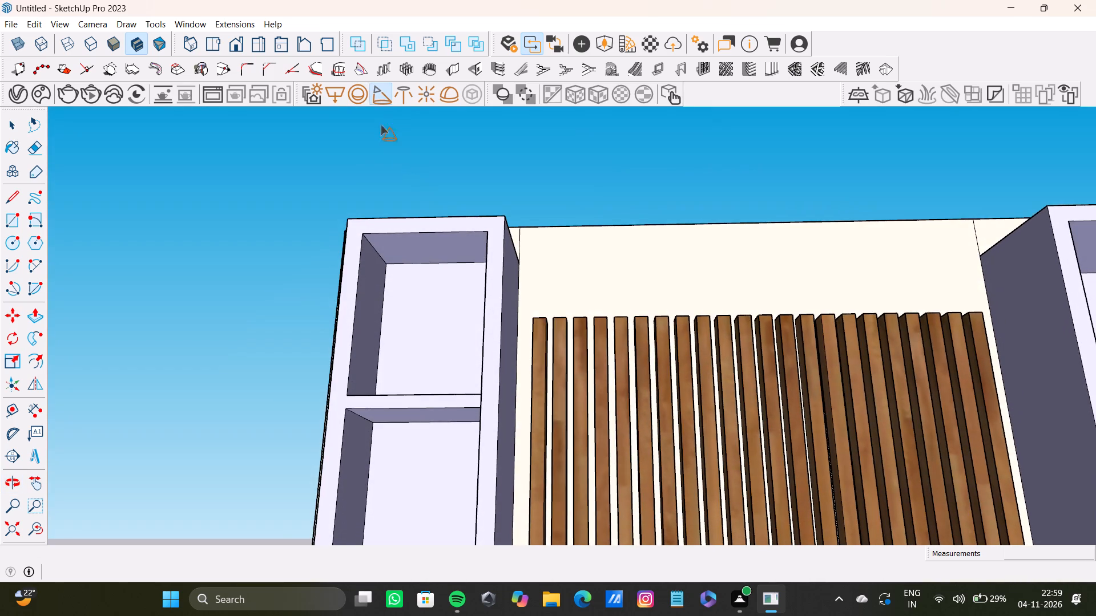
pyautogui.click(372, 97)
pyautogui.scroll(3, 439, 228)
pyautogui.click(436, 252)
pyautogui.press('space')
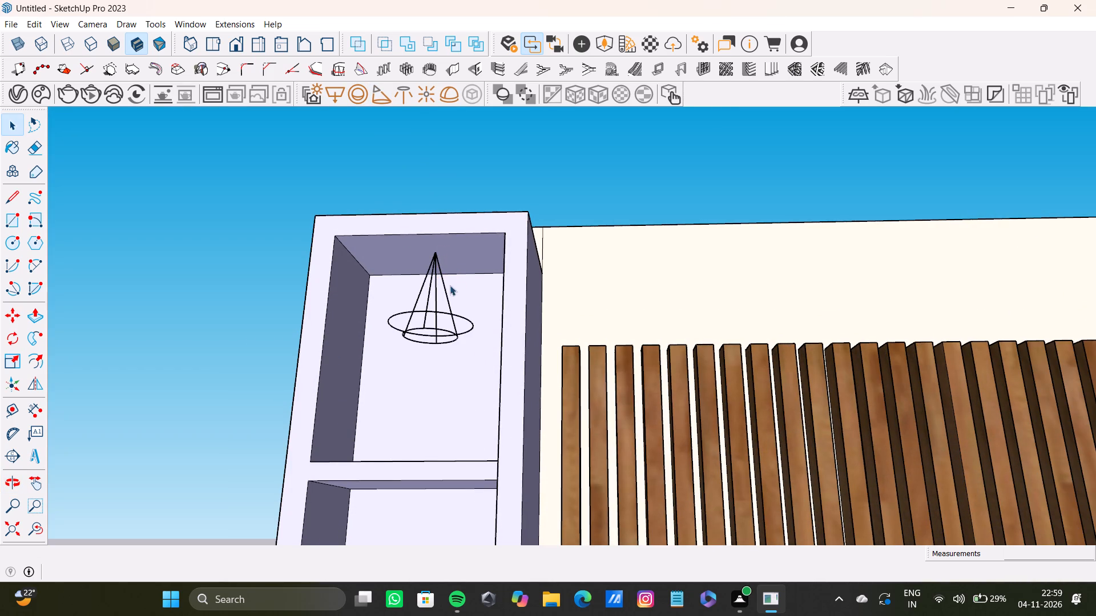
# Move the spot light slightly down from the top compartment's ceiling.
pyautogui.moveTo(561, 268); pyautogui.dragTo(491, 235, button='middle')
pyautogui.scroll(3, 452, 244)
pyautogui.press('space')
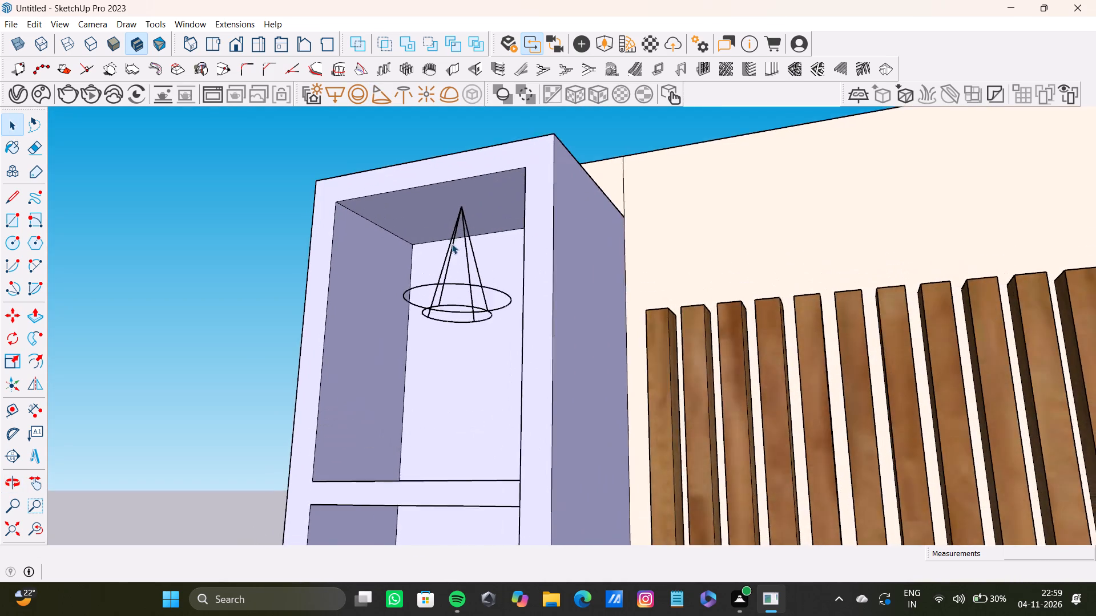
pyautogui.scroll(3, 452, 244)
pyautogui.click(450, 252)
pyautogui.press('m')
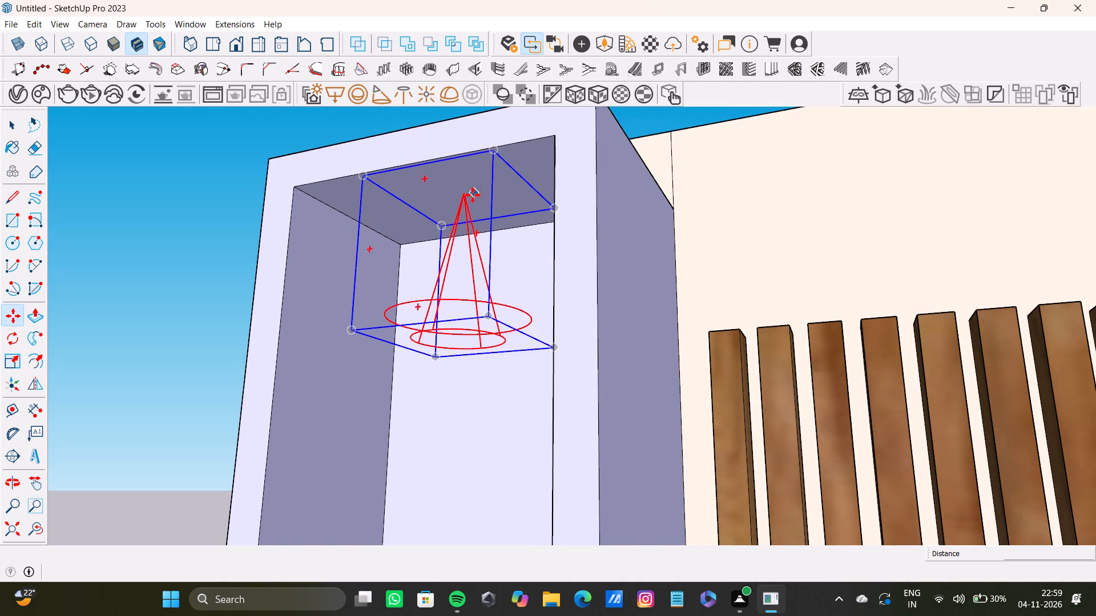
pyautogui.click(468, 195)
pyautogui.click(470, 219)
# Copy the left tower's top spot light straight down into the second compartment, about 2' 3" below.
pyautogui.scroll(-4, 470, 239)
pyautogui.keyDown('shift'); pyautogui.moveTo(458, 286); pyautogui.dragTo(457, 326, button='middle'); pyautogui.keyUp('shift')
pyautogui.scroll(-5, 456, 305)
pyautogui.keyDown('shift'); pyautogui.moveTo(456, 309); pyautogui.dragTo(462, 307, button='middle'); pyautogui.keyUp('shift')
pyautogui.click(461, 175)
pyautogui.scroll(-4, 459, 295)
pyautogui.moveTo(450, 343); pyautogui.dragTo(474, 187, button='middle')
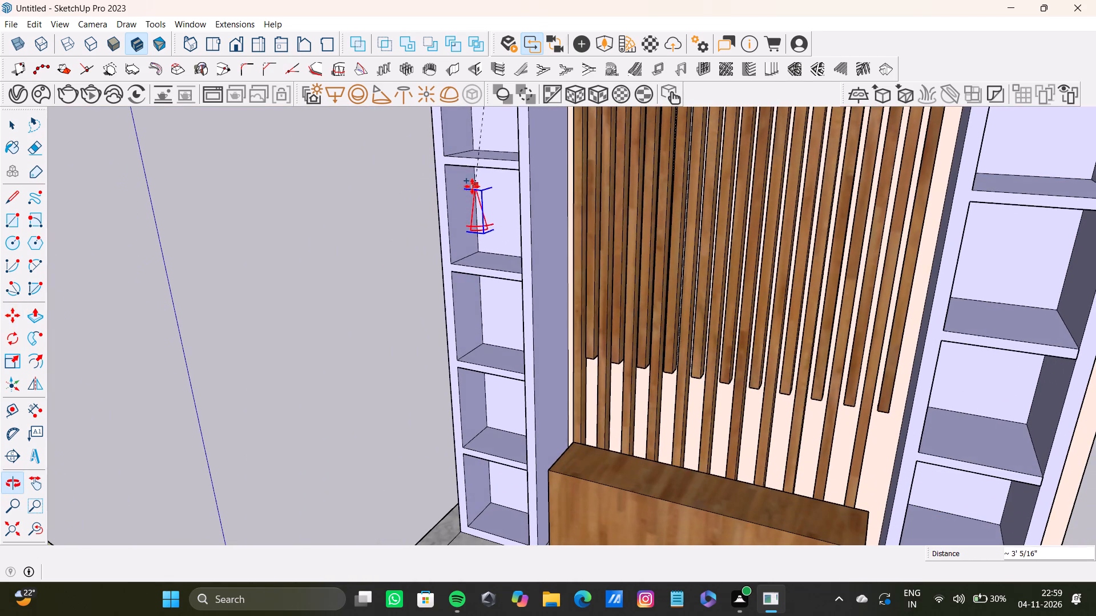
pyautogui.moveTo(478, 193); pyautogui.dragTo(469, 125, button='middle')
pyautogui.scroll(6, 470, 115)
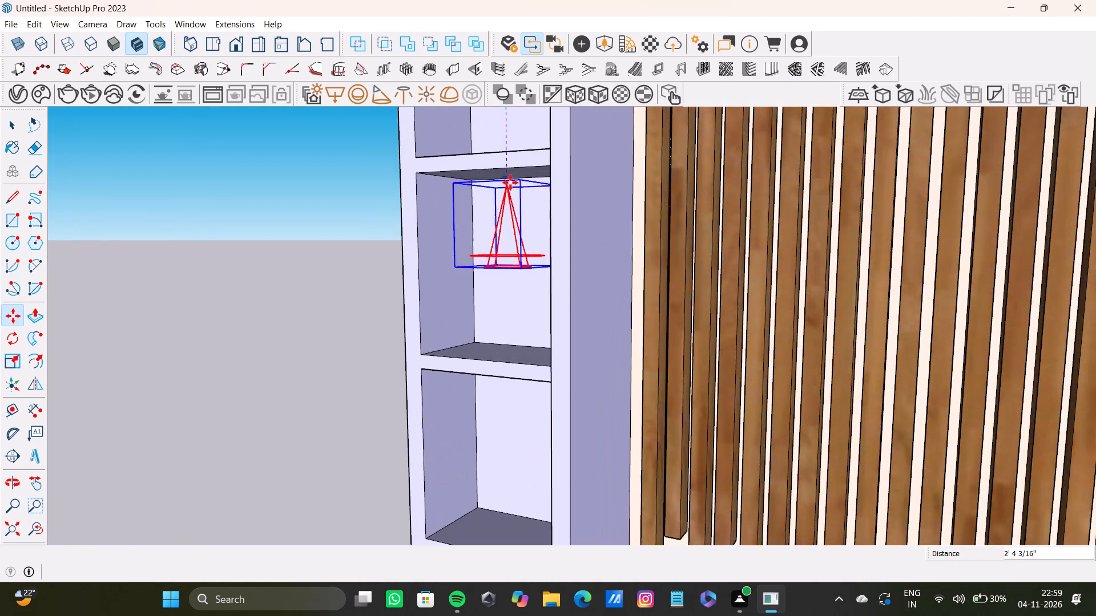
pyautogui.scroll(3, 510, 183)
pyautogui.moveTo(507, 185); pyautogui.dragTo(482, 126, button='middle')
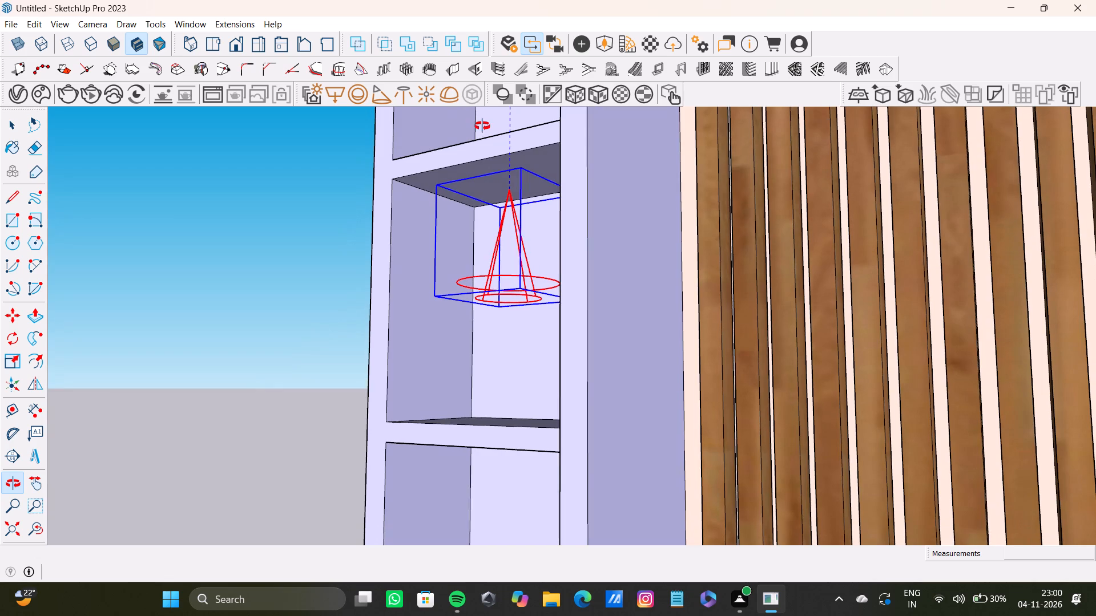
pyautogui.moveTo(482, 126); pyautogui.dragTo(482, 149, button='middle')
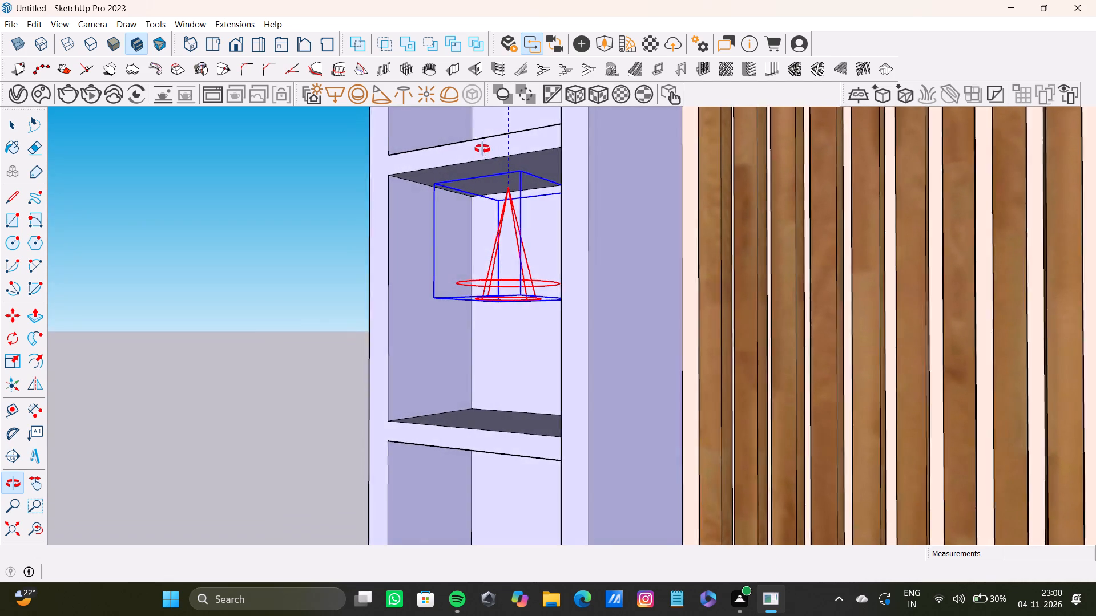
pyautogui.moveTo(482, 149); pyautogui.dragTo(491, 163, button='middle')
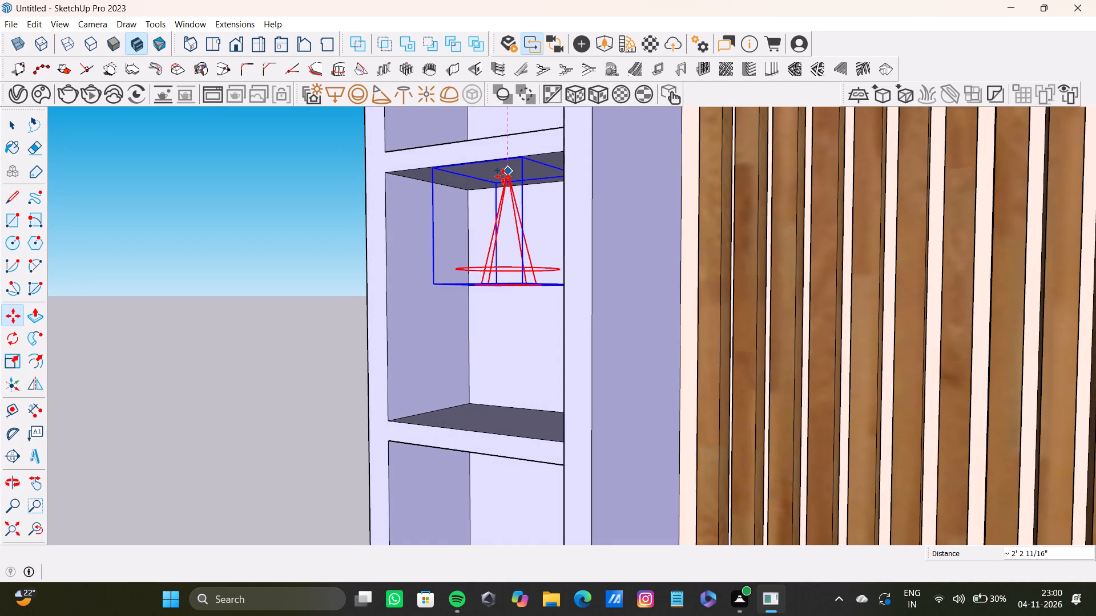
pyautogui.click(503, 176)
# Lower the second compartment's spot light about 4 9/16" from its ceiling in the left tower.
pyautogui.scroll(4, 514, 192)
pyautogui.click(504, 165)
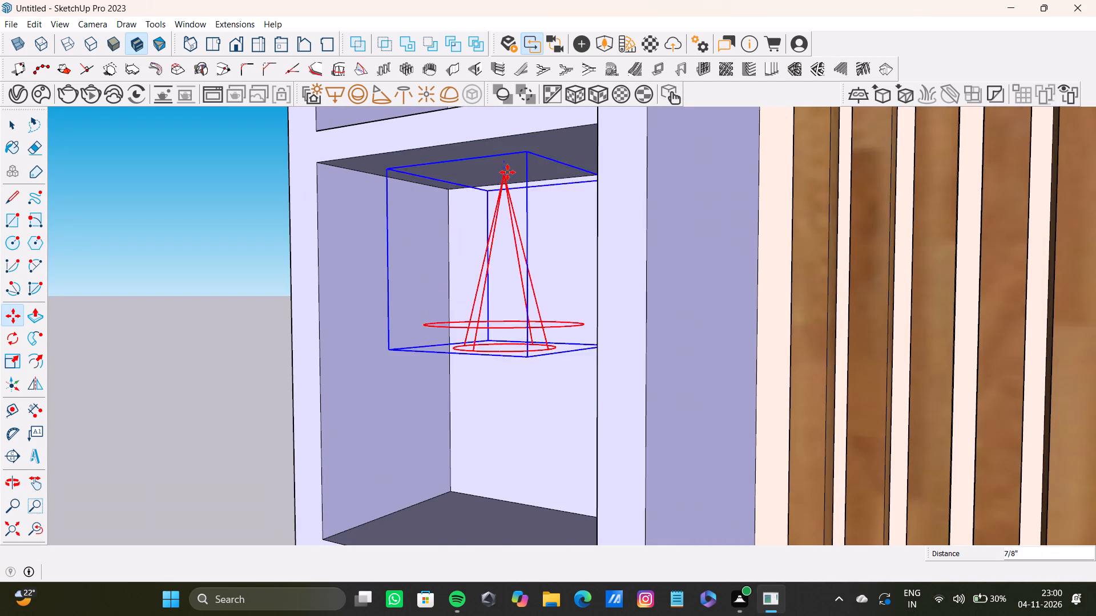
pyautogui.scroll(-3, 505, 180)
pyautogui.keyDown('shift'); pyautogui.moveTo(507, 205); pyautogui.dragTo(499, 225, button='middle'); pyautogui.keyUp('shift')
pyautogui.click(499, 225)
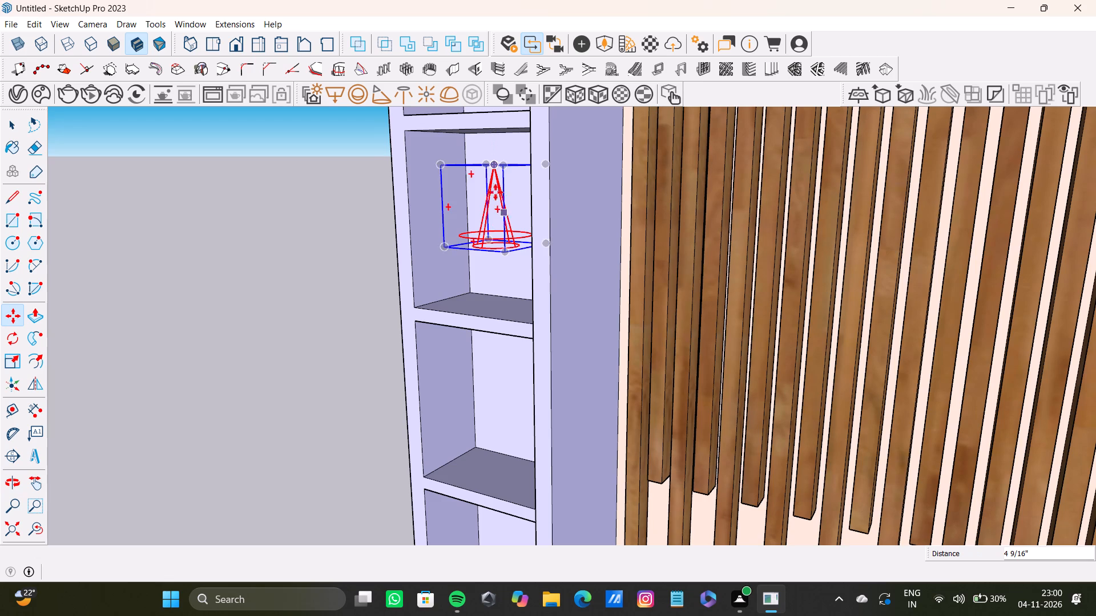
# Copy the second compartment's spot light about 2' 2 1/8" down into the left tower's third compartment.
pyautogui.click(495, 165)
pyautogui.moveTo(481, 317); pyautogui.dragTo(491, 213, button='middle')
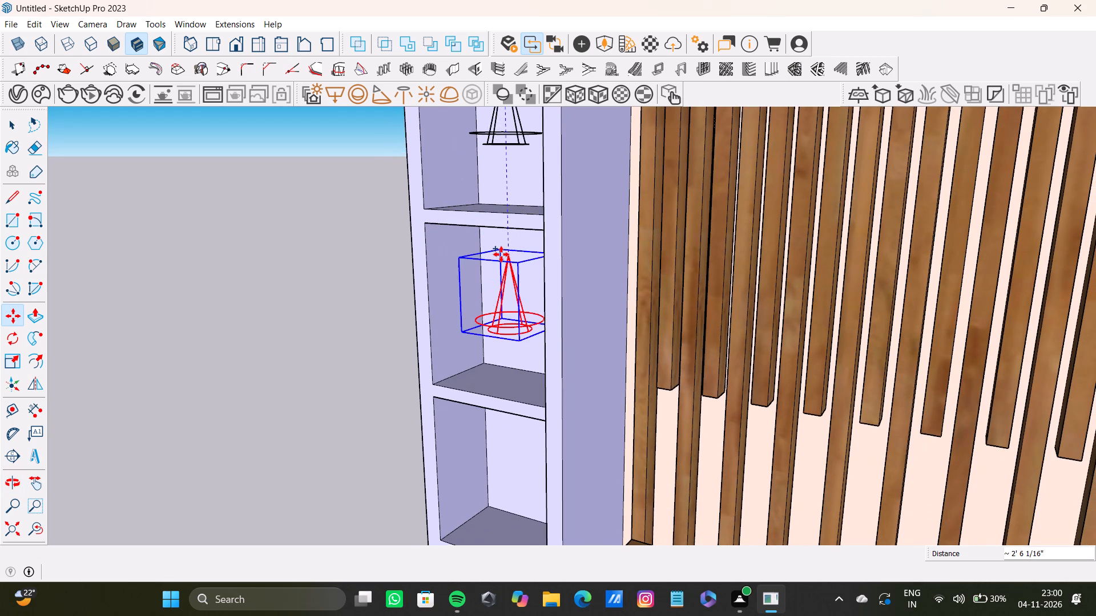
pyautogui.click(501, 251)
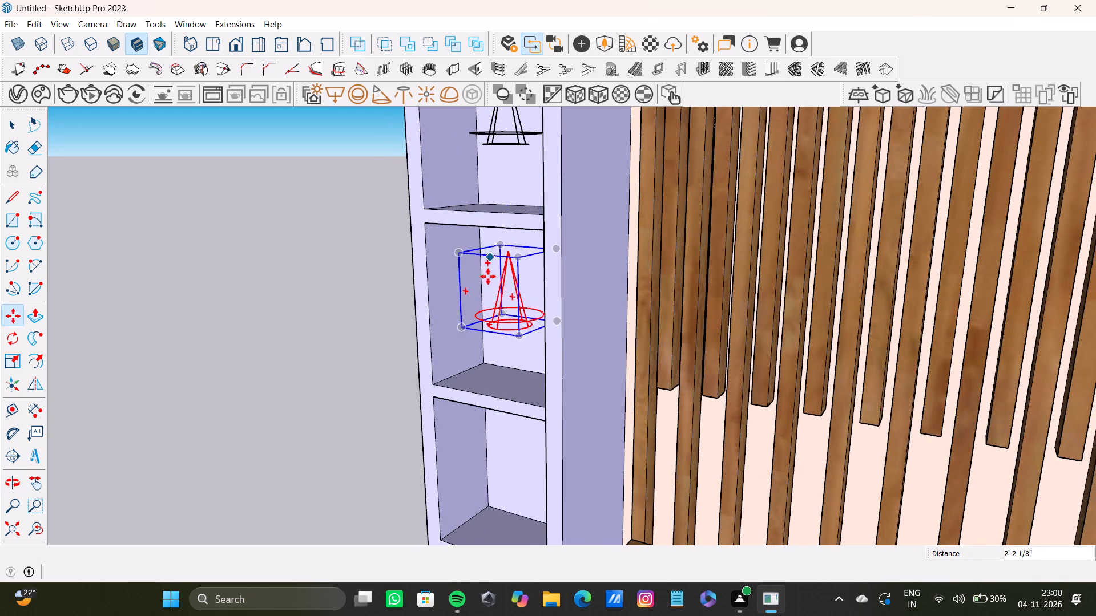
# Copy the third compartment's spot light about 2' 1" down into the left tower's fourth compartment.
pyautogui.moveTo(487, 290); pyautogui.dragTo(499, 206, button='middle')
pyautogui.scroll(3, 502, 246)
pyautogui.keyDown('ctrl'); pyautogui.click(511, 264); pyautogui.keyUp('ctrl')
pyautogui.scroll(-2, 499, 327)
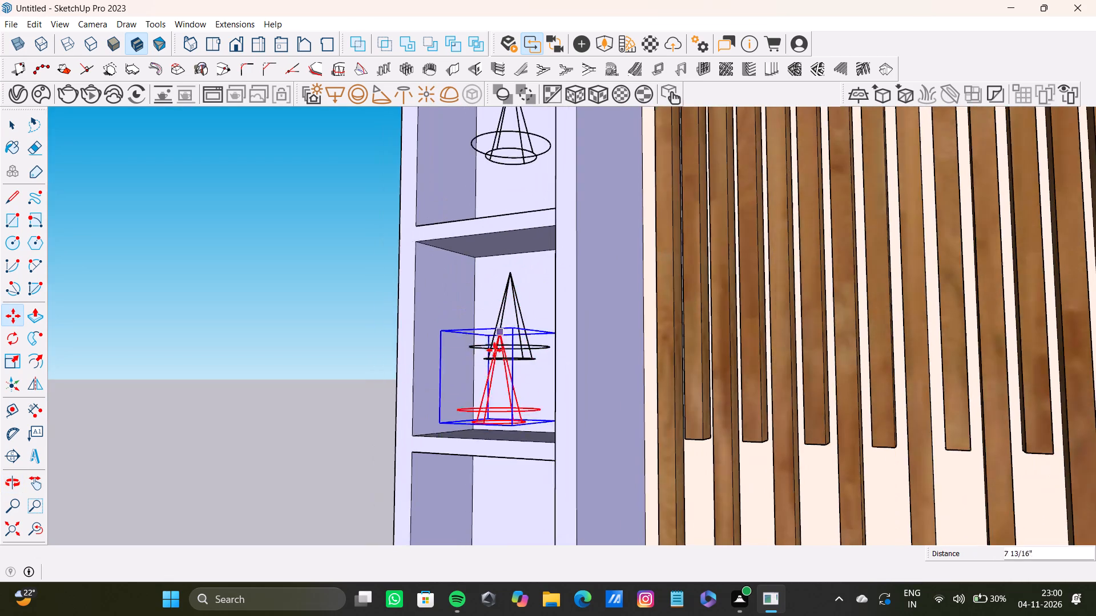
pyautogui.keyDown('shift'); pyautogui.moveTo(492, 362); pyautogui.dragTo(516, 188, button='middle'); pyautogui.keyUp('shift')
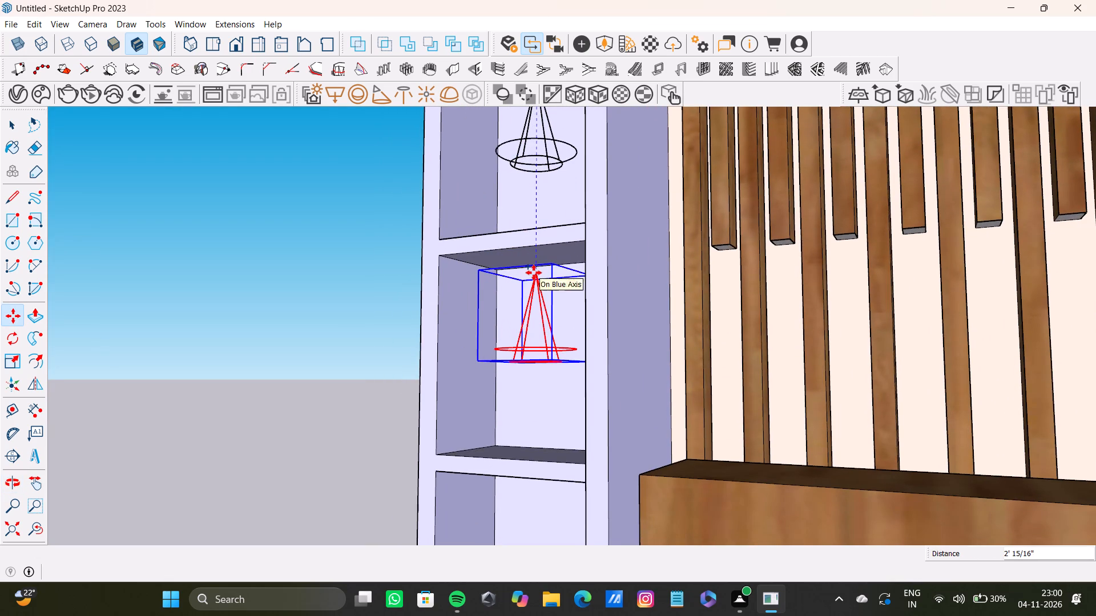
pyautogui.click(534, 273)
# Copy the fourth compartment's spot light about 2' 1 1/4" down into the left tower's bottom compartment.
pyautogui.scroll(-5, 547, 297)
pyautogui.keyDown('shift'); pyautogui.moveTo(539, 326); pyautogui.dragTo(600, 337, button='middle'); pyautogui.keyUp('shift')
pyautogui.scroll(4, 628, 225)
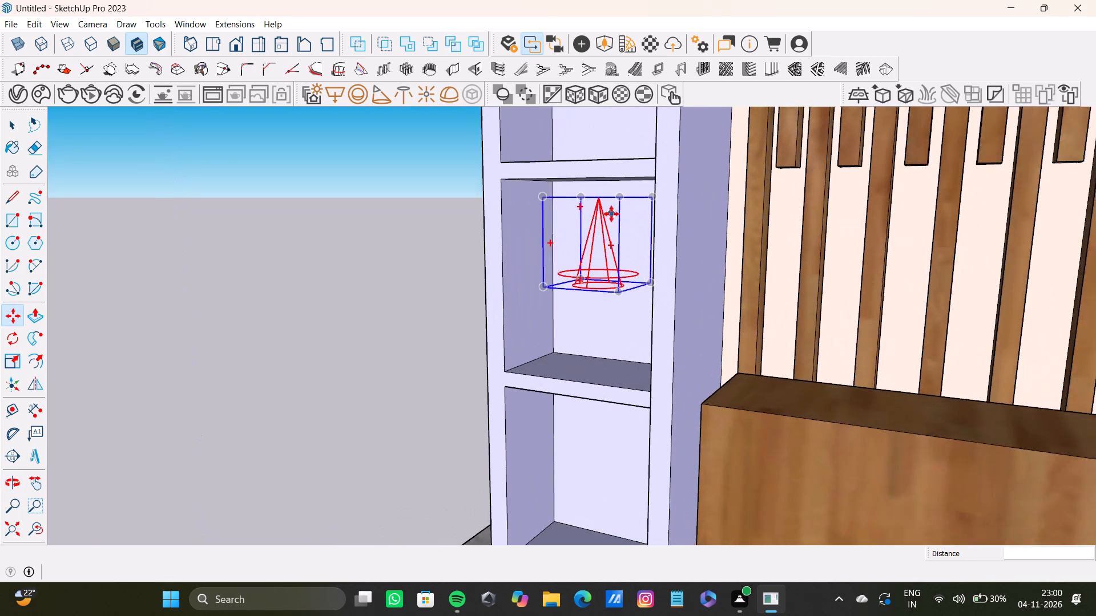
pyautogui.scroll(1, 611, 214)
pyautogui.keyDown('ctrl'); pyautogui.click(601, 203); pyautogui.keyUp('ctrl')
pyautogui.scroll(-1, 613, 305)
pyautogui.moveTo(609, 315); pyautogui.dragTo(564, 98, button='middle')
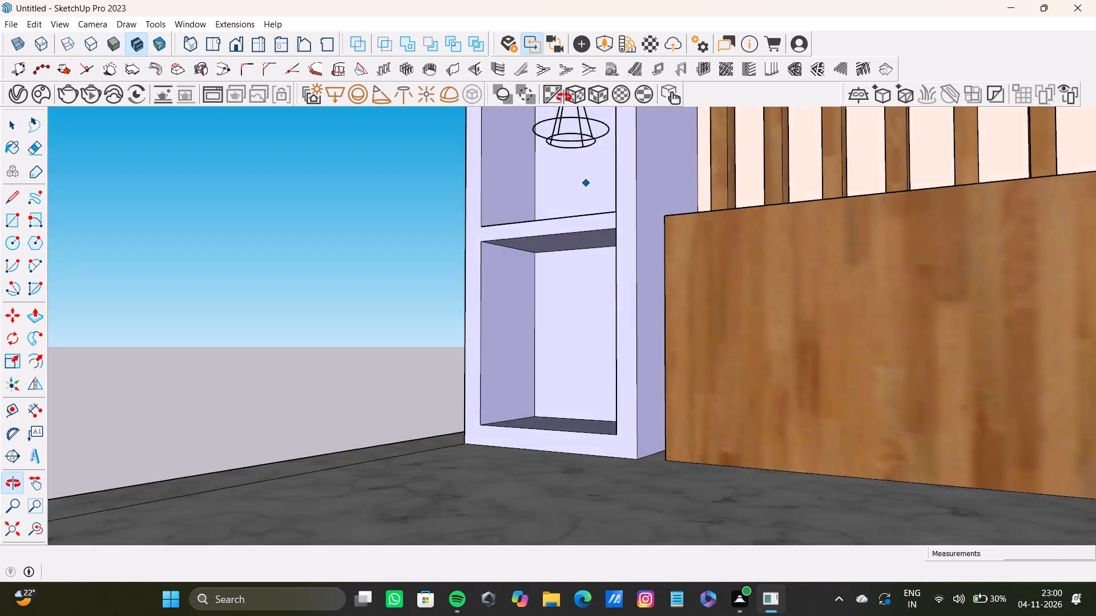
pyautogui.moveTo(564, 98); pyautogui.dragTo(578, 112, button='middle')
pyautogui.scroll(5, 571, 219)
pyautogui.moveTo(561, 260); pyautogui.dragTo(562, 218, button='middle')
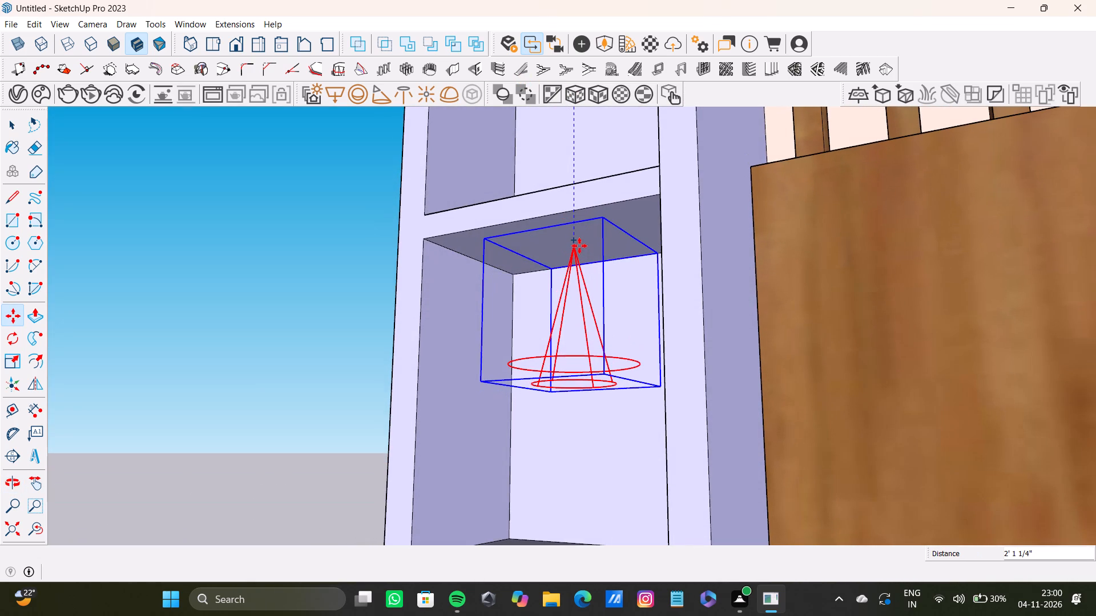
pyautogui.click(579, 246)
# Lower the bottom compartment's spot light in the left tower about 2 3/4".
pyautogui.scroll(-5, 567, 250)
pyautogui.moveTo(566, 262); pyautogui.dragTo(703, 310, button='middle')
pyautogui.scroll(-7, 704, 311)
pyautogui.keyDown('shift'); pyautogui.moveTo(607, 282); pyautogui.dragTo(578, 291, button='middle'); pyautogui.keyUp('shift')
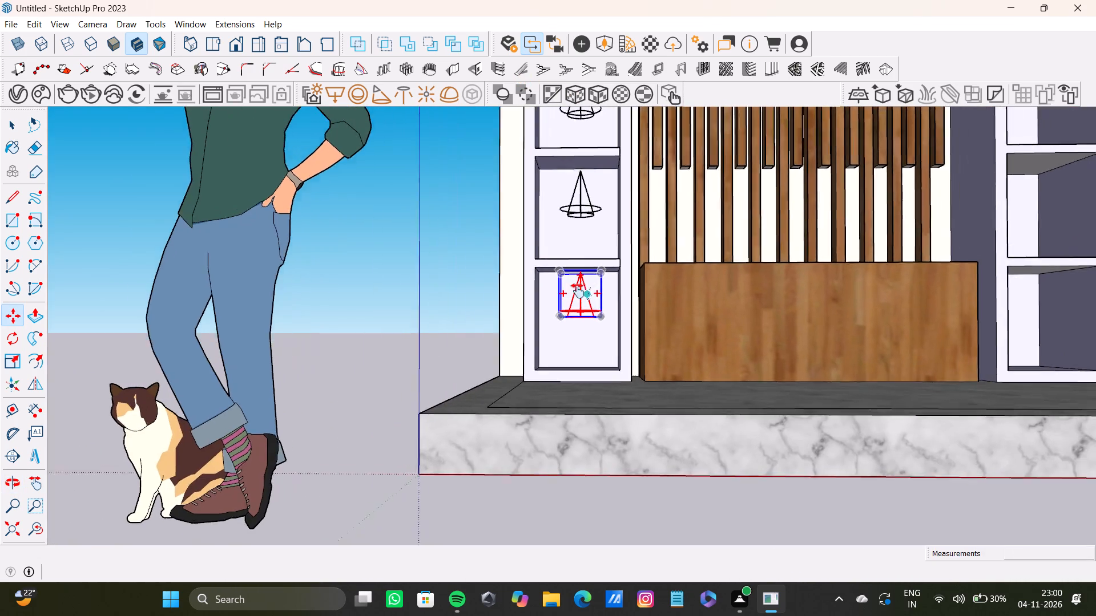
pyautogui.keyDown('shift'); pyautogui.moveTo(578, 291); pyautogui.dragTo(531, 321, button='middle'); pyautogui.keyUp('shift')
pyautogui.scroll(8, 537, 309)
pyautogui.moveTo(570, 305); pyautogui.dragTo(460, 317, button='middle')
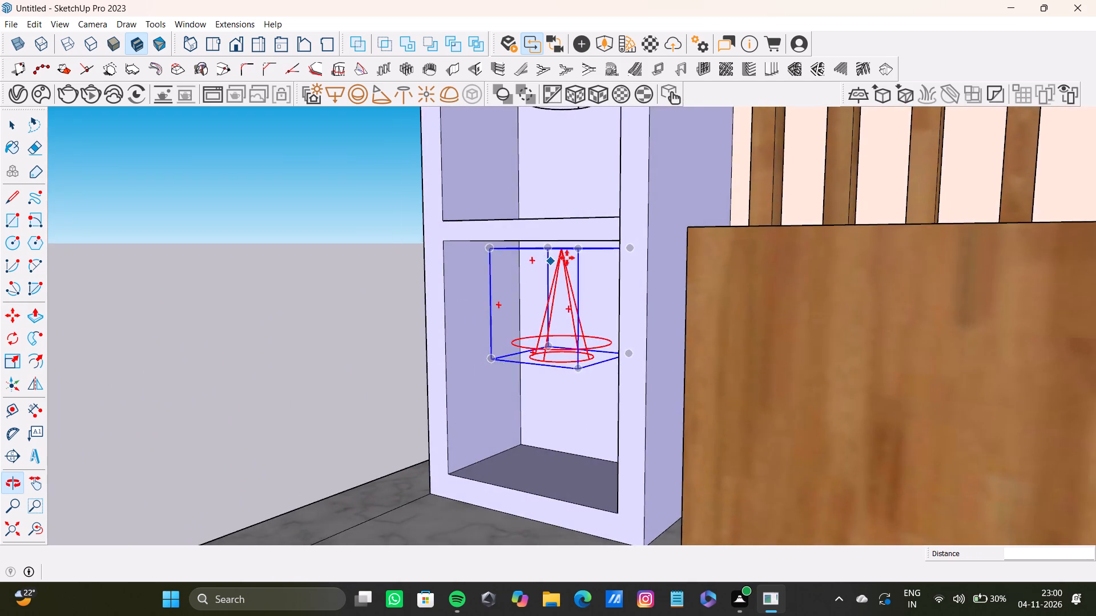
pyautogui.scroll(3, 569, 258)
pyautogui.click(558, 245)
pyautogui.click(554, 283)
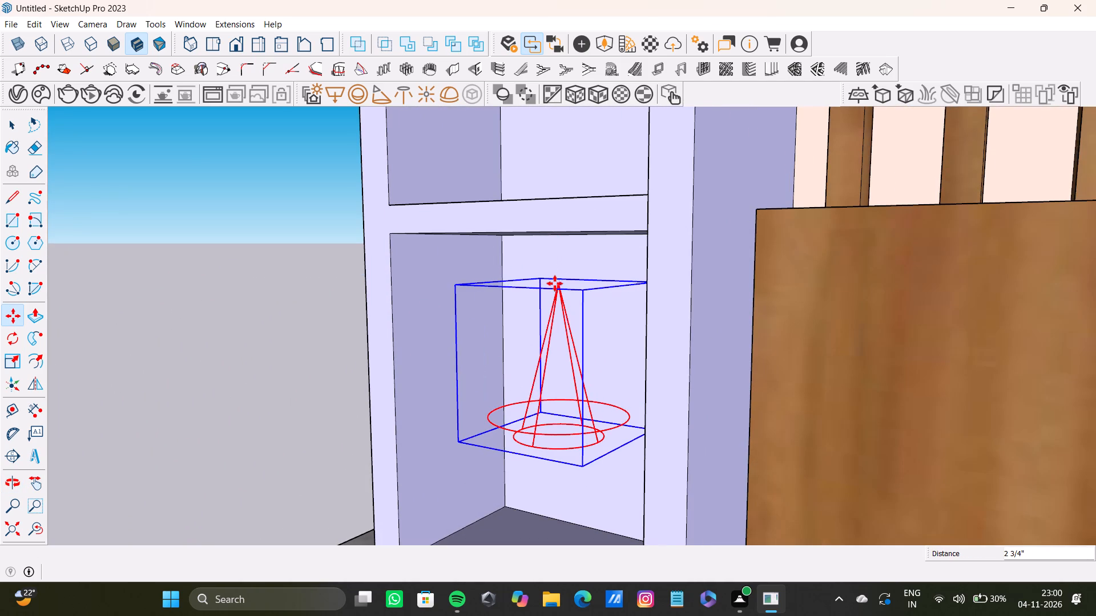
# Place a V-Ray spot light on the underside of the top compartment in the right shelf tower.
pyautogui.scroll(-8, 558, 283)
pyautogui.scroll(-6, 549, 160)
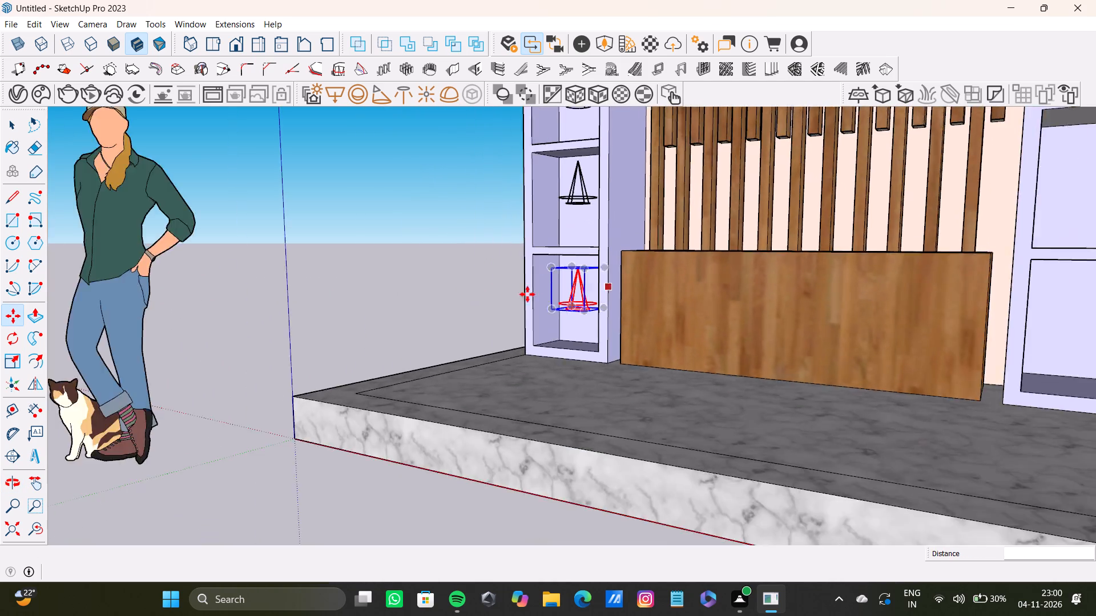
pyautogui.scroll(-4, 527, 294)
pyautogui.keyDown('shift'); pyautogui.moveTo(542, 257); pyautogui.dragTo(563, 350, button='middle'); pyautogui.keyUp('shift')
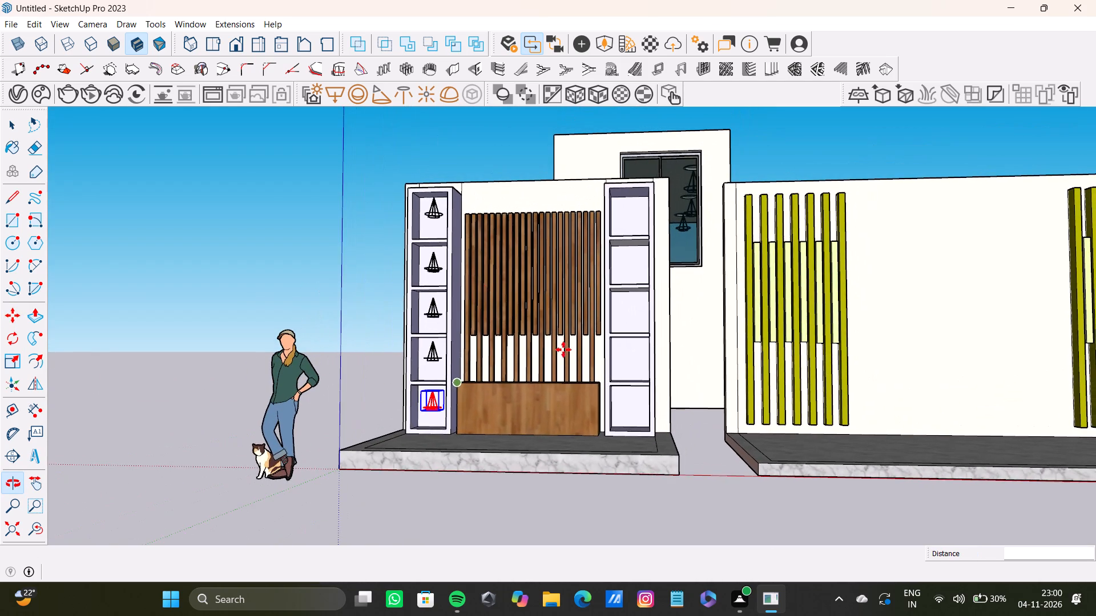
pyautogui.click(381, 92)
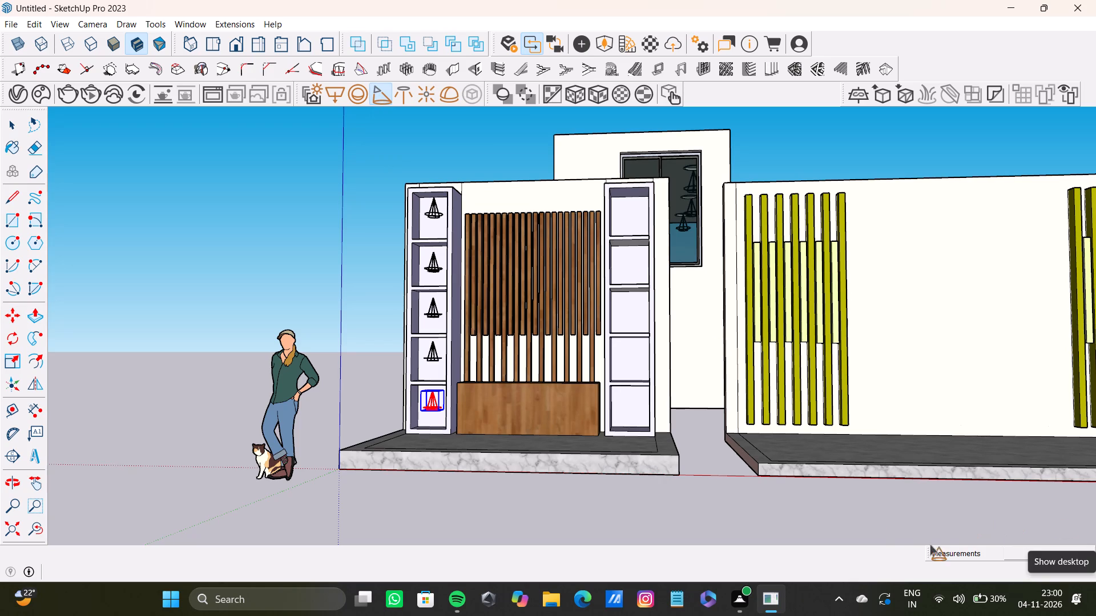
pyautogui.scroll(10, 535, 193)
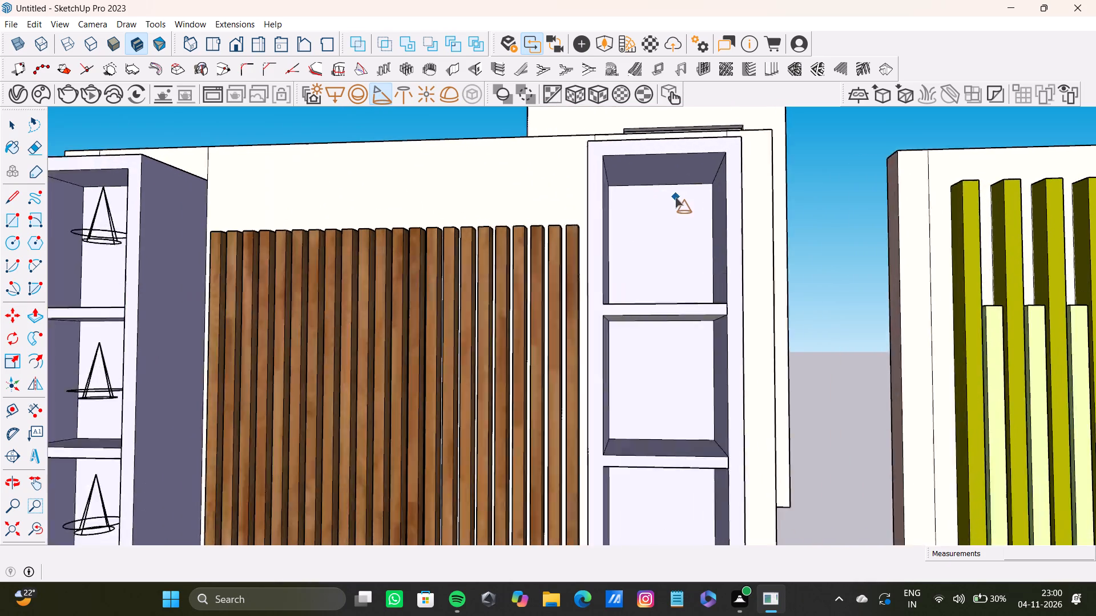
pyautogui.scroll(1, 675, 197)
pyautogui.click(658, 172)
# Select the right tower's new spot light and move it down from the top compartment's ceiling.
pyautogui.moveTo(682, 229); pyautogui.dragTo(570, 233, button='middle')
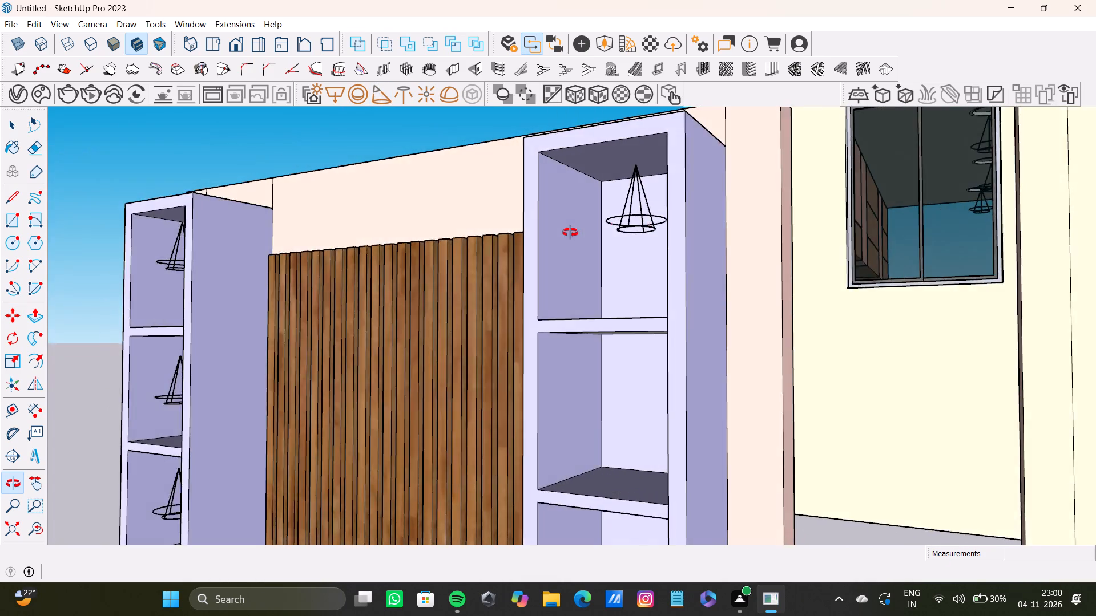
pyautogui.moveTo(570, 233); pyautogui.dragTo(602, 230, button='middle')
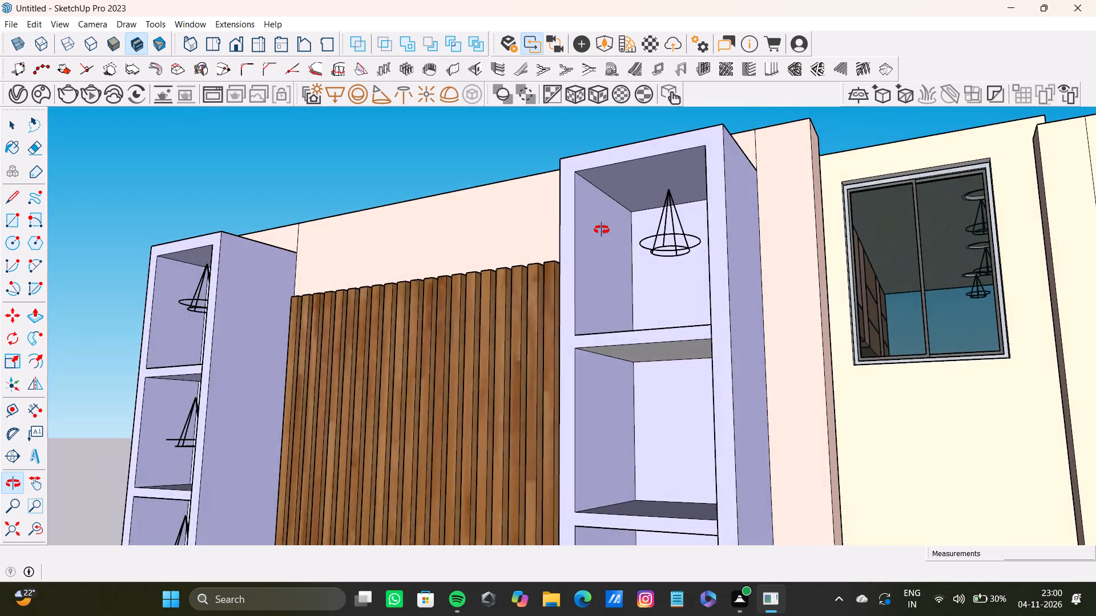
pyautogui.moveTo(602, 230); pyautogui.dragTo(615, 224, button='middle')
pyautogui.scroll(7, 667, 205)
pyautogui.press('space')
pyautogui.click(679, 193)
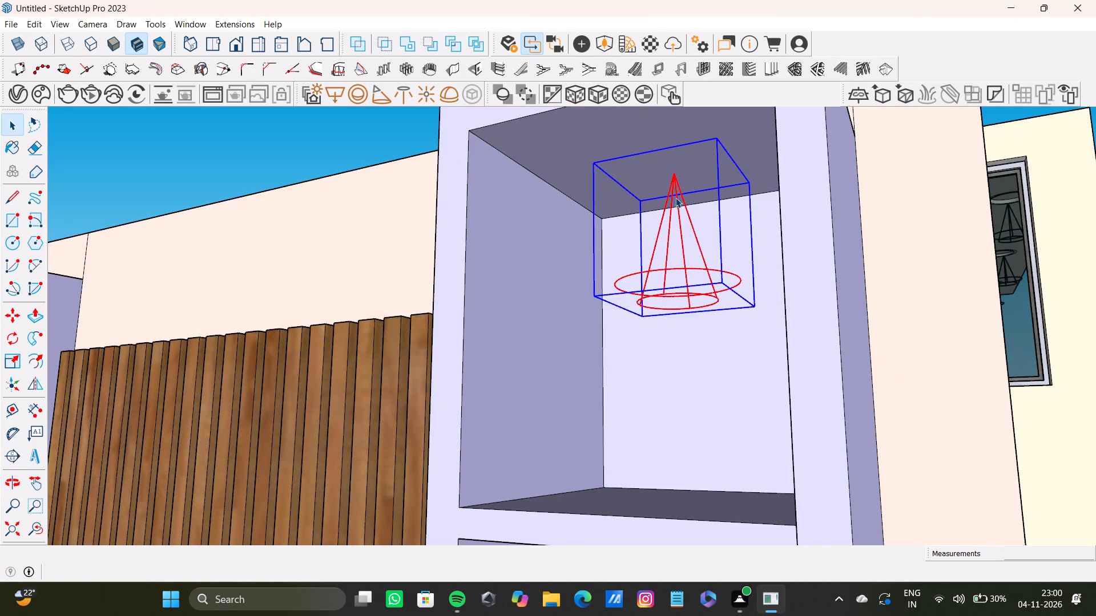
pyautogui.press('m')
pyautogui.click(679, 175)
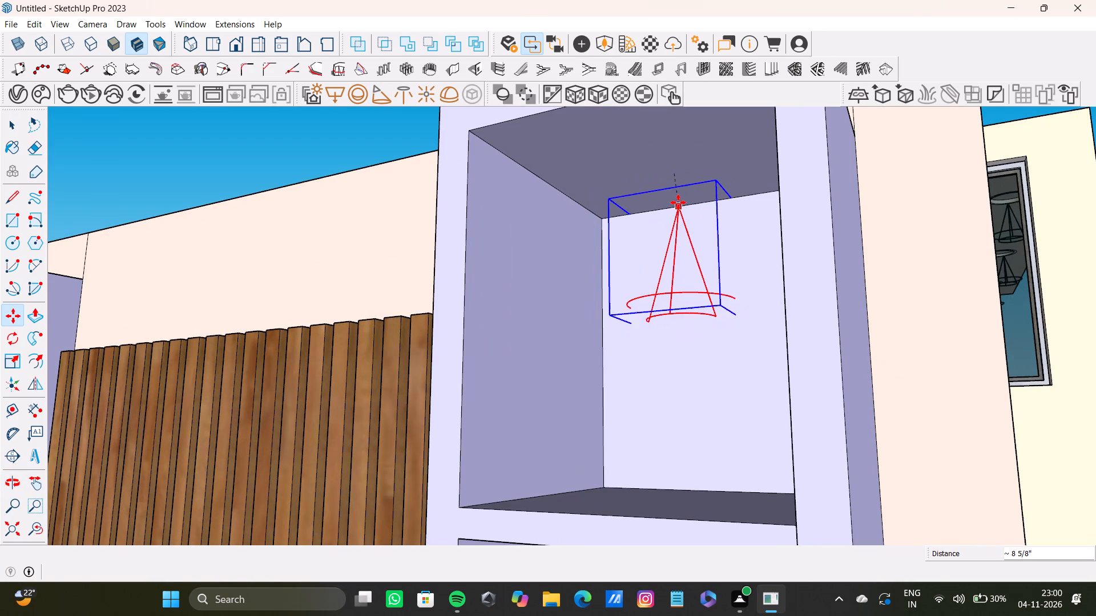
pyautogui.click(675, 197)
# Reposition the right tower's top spot light at the compartment's ceiling and lower it about 2 1/4" from there.
pyautogui.scroll(-5, 675, 205)
pyautogui.keyDown('shift'); pyautogui.moveTo(671, 253); pyautogui.dragTo(658, 360, button='middle'); pyautogui.keyUp('shift')
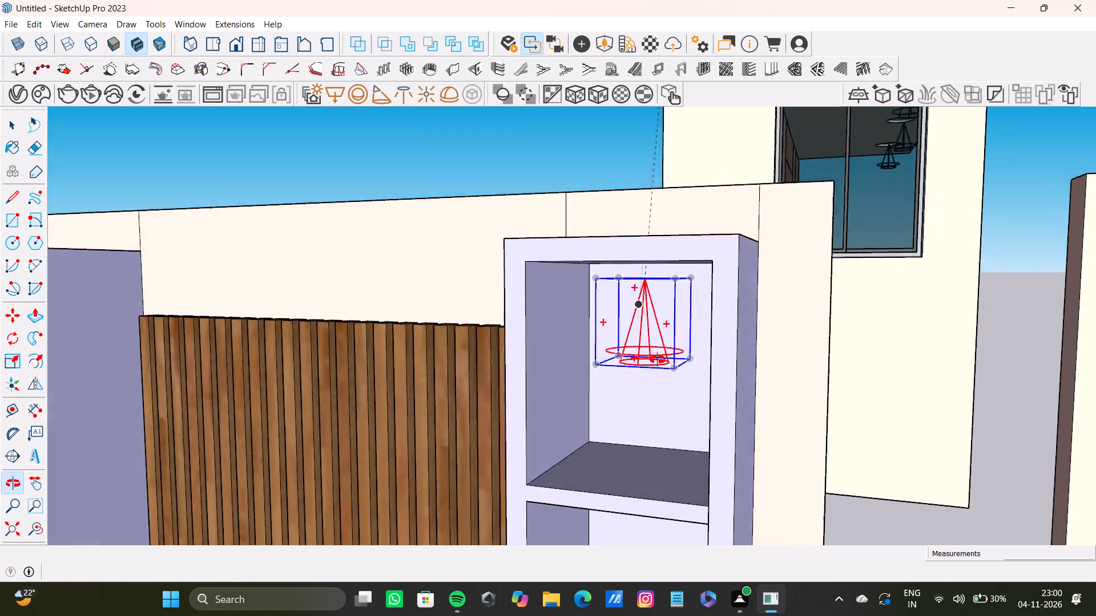
pyautogui.keyDown('shift'); pyautogui.moveTo(658, 360); pyautogui.dragTo(531, 228, button='middle'); pyautogui.keyUp('shift')
pyautogui.scroll(3, 545, 214)
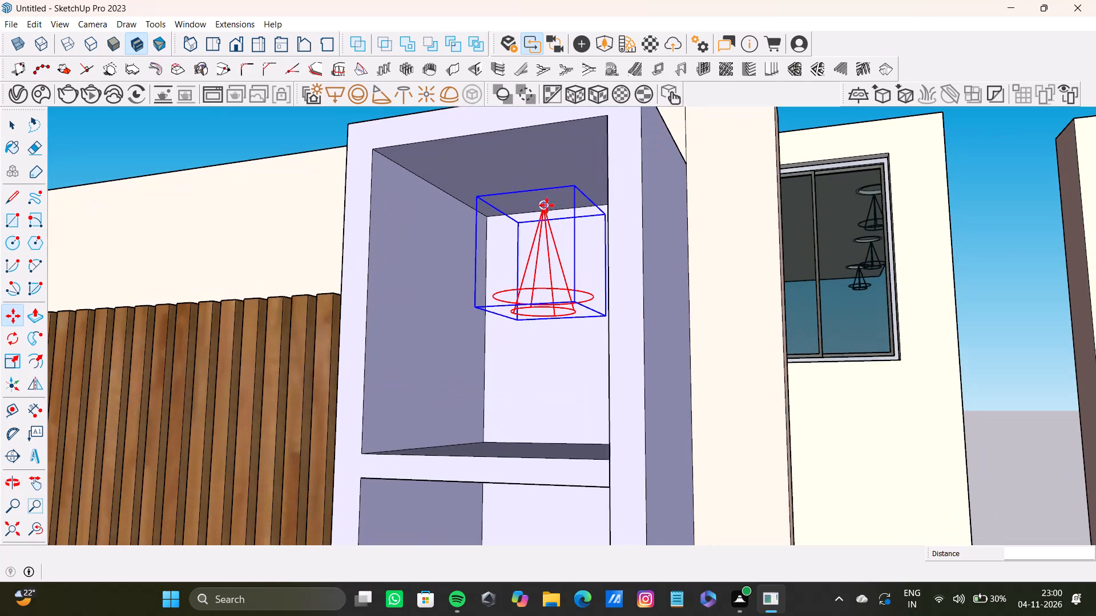
pyautogui.click(545, 207)
pyautogui.doubleClick(525, 172)
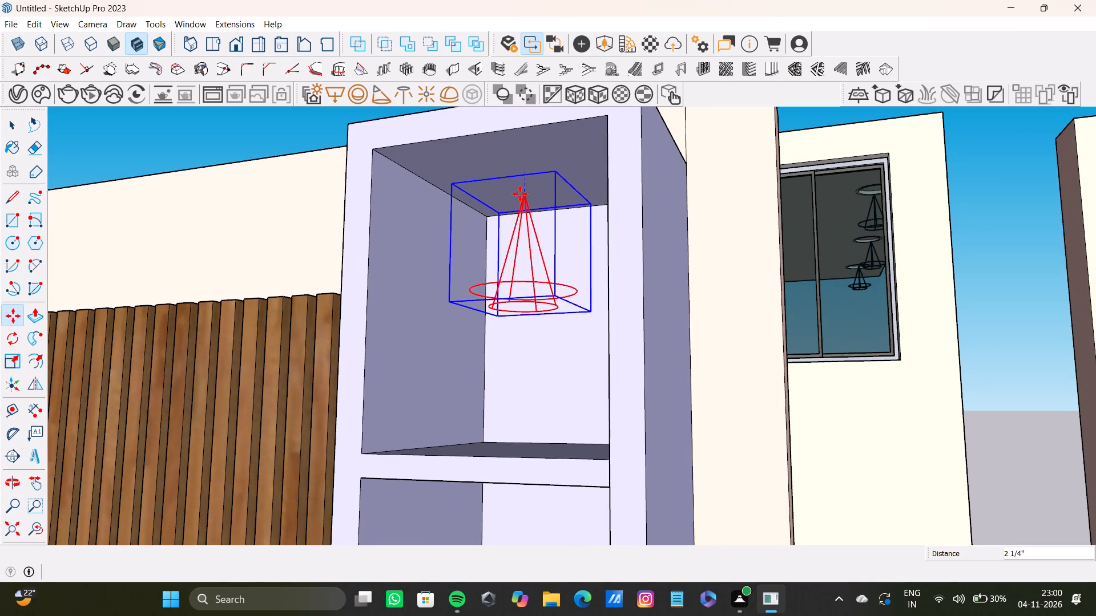
pyautogui.click(520, 196)
# Copy the right tower's top spot light about 2' 2 1/2" down into the second compartment.
pyautogui.scroll(-4, 521, 217)
pyautogui.keyDown('shift'); pyautogui.moveTo(521, 238); pyautogui.dragTo(544, 149, button='middle'); pyautogui.keyUp('shift')
pyautogui.keyDown('shift'); pyautogui.moveTo(548, 131); pyautogui.dragTo(540, 272, button='middle'); pyautogui.keyUp('shift')
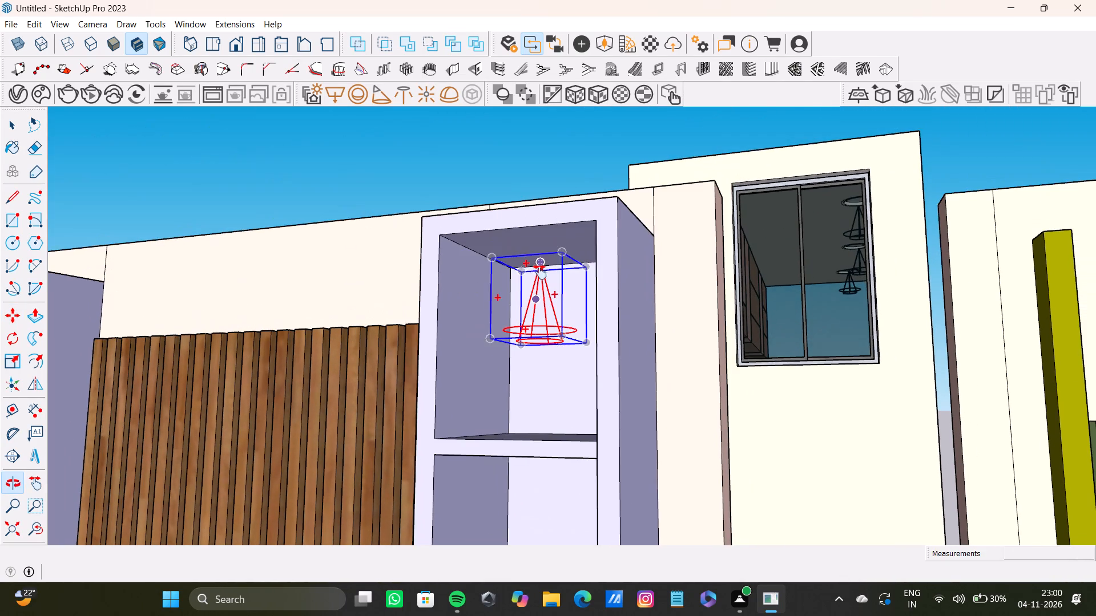
pyautogui.keyDown('shift'); pyautogui.moveTo(540, 272); pyautogui.dragTo(538, 272, button='middle'); pyautogui.keyUp('shift')
pyautogui.keyDown('ctrl'); pyautogui.click(543, 260); pyautogui.keyUp('ctrl')
pyautogui.scroll(-1, 540, 329)
pyautogui.moveTo(540, 353); pyautogui.dragTo(548, 183, button='middle')
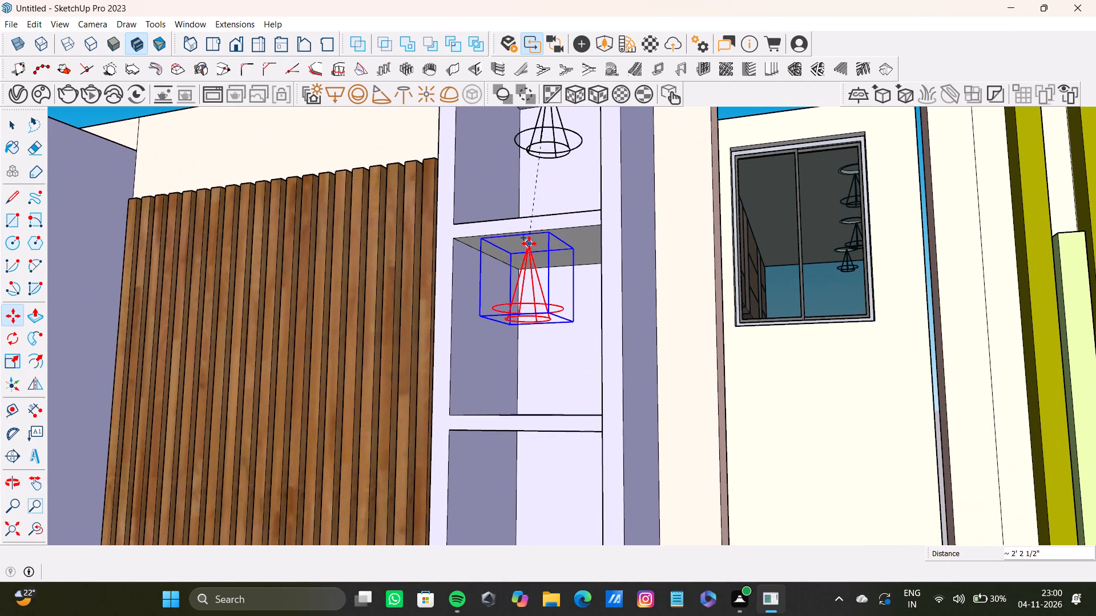
pyautogui.click(539, 249)
# Lower the second compartment's spot light in the right tower about 2 3/8".
pyautogui.moveTo(574, 327); pyautogui.dragTo(537, 307, button='middle')
pyautogui.scroll(3, 535, 244)
pyautogui.click(495, 204)
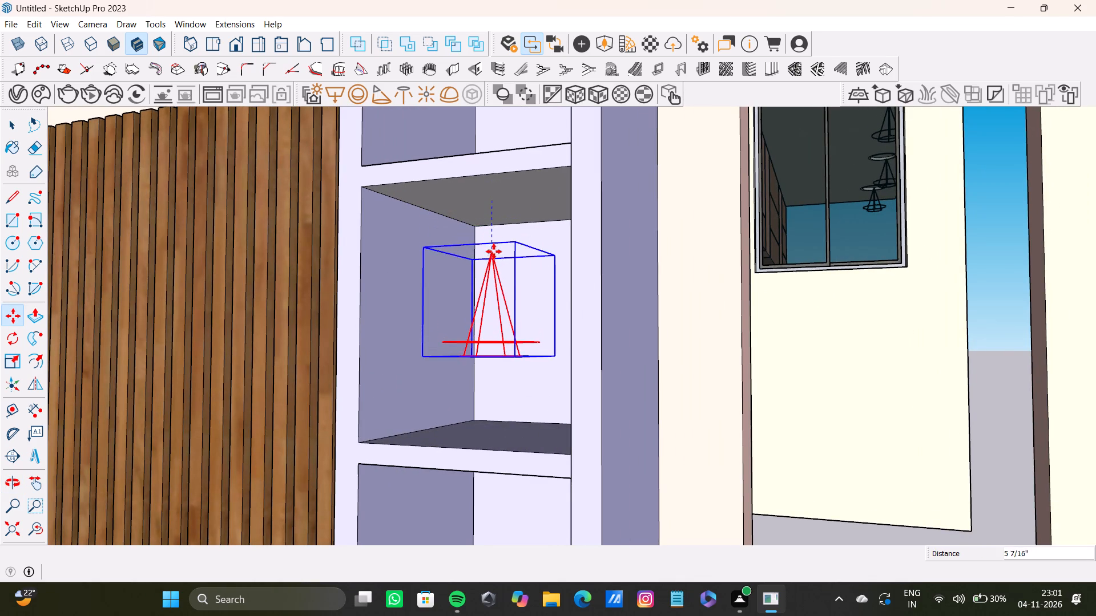
pyautogui.moveTo(494, 252); pyautogui.dragTo(446, 281, button='middle')
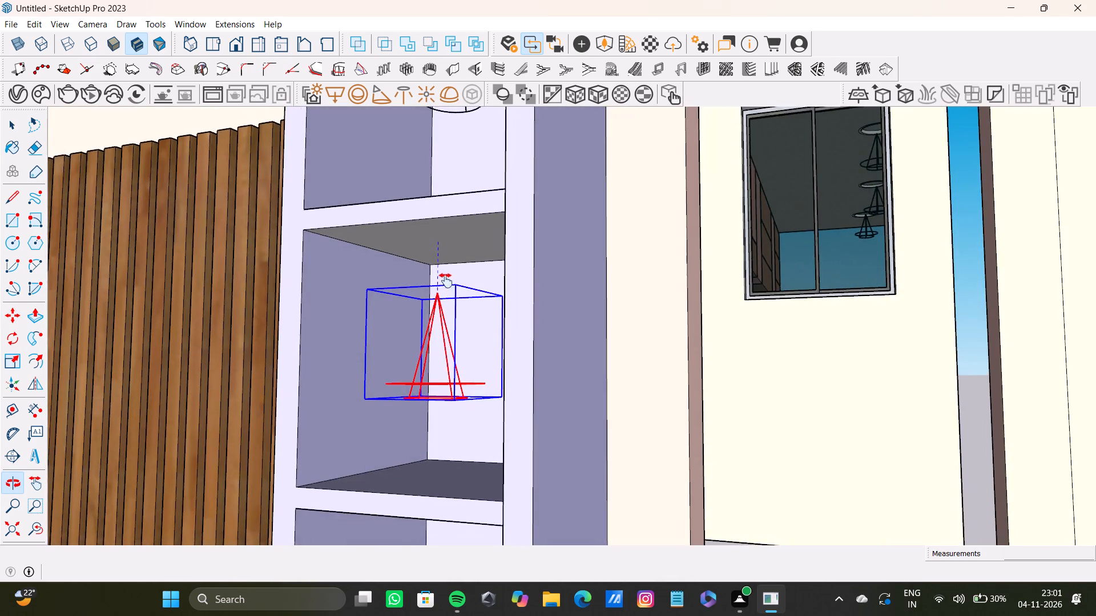
pyautogui.moveTo(446, 281); pyautogui.dragTo(428, 311, button='middle')
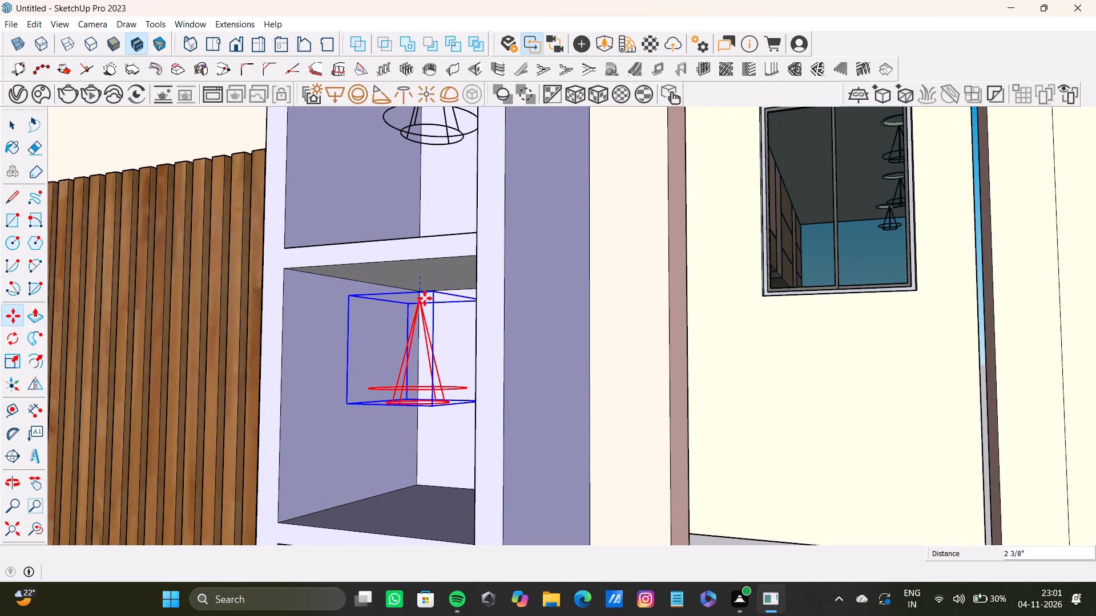
pyautogui.click(425, 298)
# Copy the second compartment's spot light straight down into the right tower's third compartment.
pyautogui.scroll(-4, 424, 322)
pyautogui.keyDown('shift'); pyautogui.moveTo(425, 322); pyautogui.dragTo(446, 225, button='middle'); pyautogui.keyUp('shift')
pyautogui.scroll(-11, 448, 339)
pyautogui.keyDown('shift'); pyautogui.moveTo(441, 349); pyautogui.dragTo(459, 277, button='middle'); pyautogui.keyUp('shift')
pyautogui.scroll(2, 464, 274)
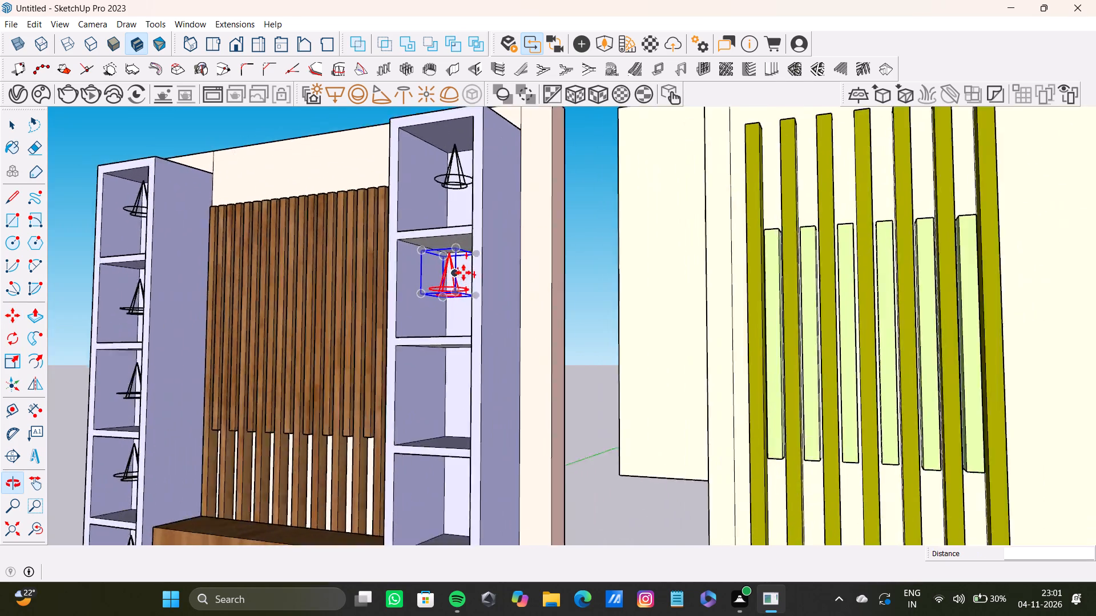
pyautogui.scroll(9, 464, 273)
pyautogui.click(434, 239)
pyautogui.scroll(-4, 440, 269)
pyautogui.moveTo(437, 386); pyautogui.dragTo(443, 210, button='middle')
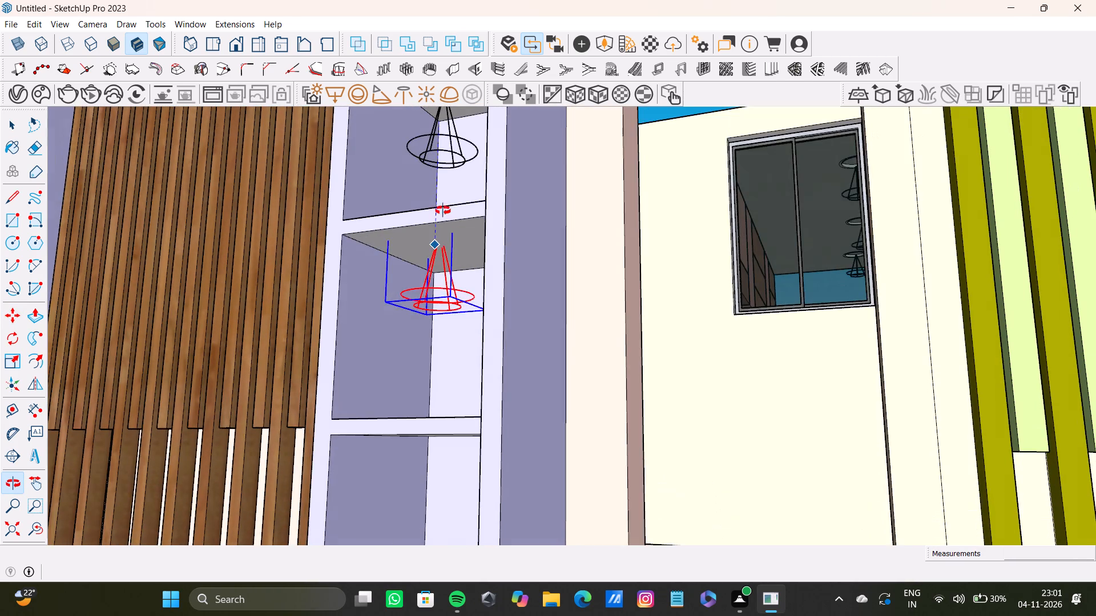
pyautogui.moveTo(443, 210); pyautogui.dragTo(441, 209, button='middle')
pyautogui.click(433, 270)
# Copy the third compartment's spot light about 2' 5/16" down into the right tower's fourth compartment.
pyautogui.scroll(-4, 428, 291)
pyautogui.moveTo(438, 346); pyautogui.dragTo(505, 331, button='middle')
pyautogui.scroll(3, 477, 269)
pyautogui.keyDown('ctrl'); pyautogui.click(444, 217); pyautogui.keyUp('ctrl')
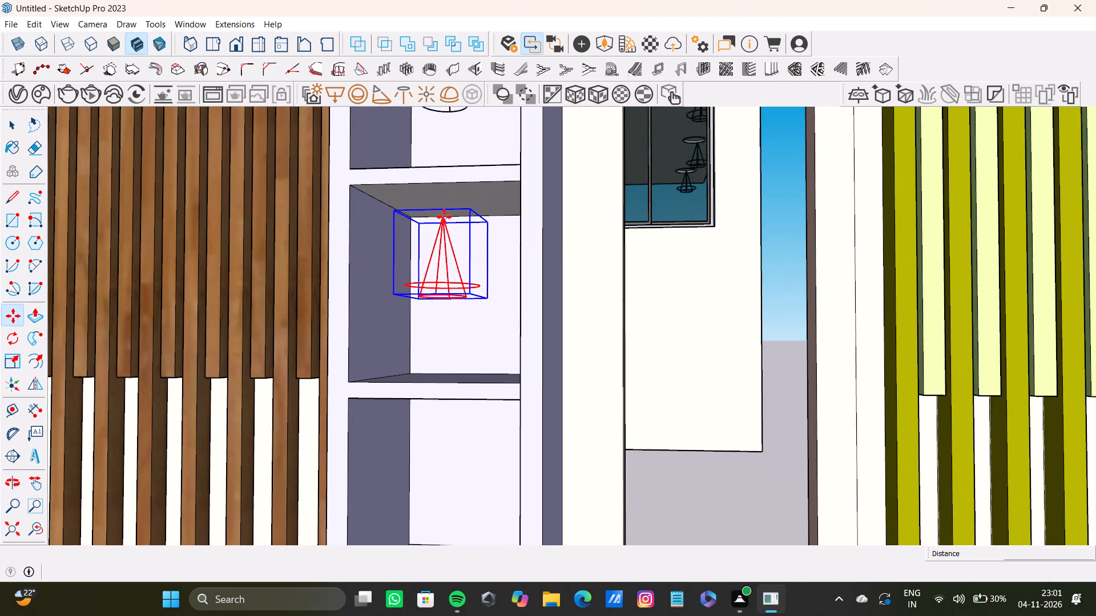
pyautogui.scroll(-3, 456, 329)
pyautogui.moveTo(458, 404); pyautogui.dragTo(444, 236, button='middle')
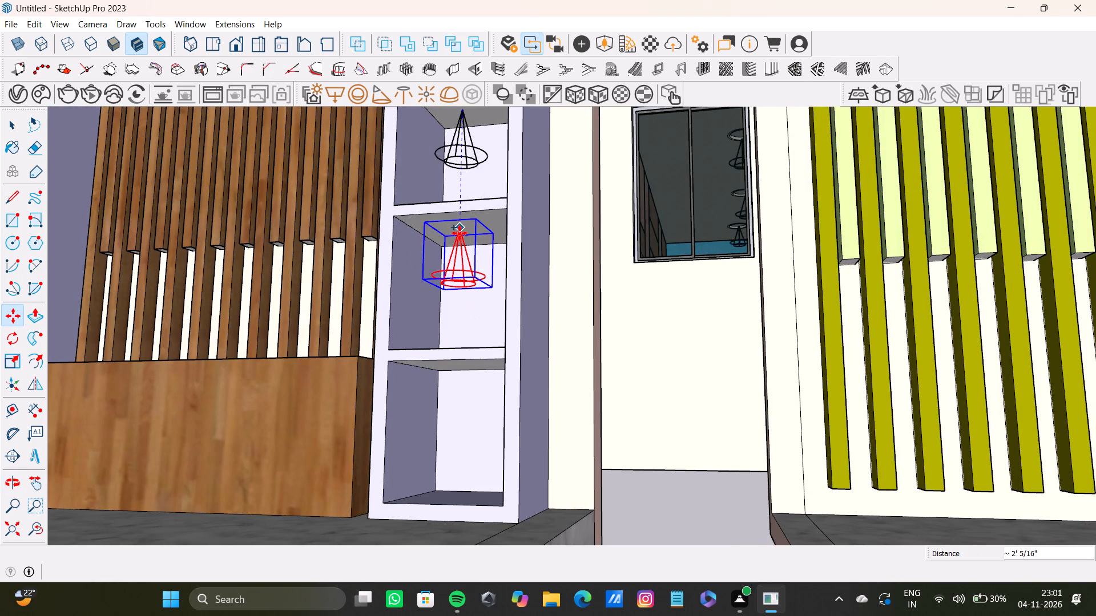
pyautogui.click(460, 233)
# Copy the fourth compartment's spot light about 2' 5 1/4" down into the right tower's bottom compartment.
pyautogui.keyDown('ctrl'); pyautogui.click(464, 234); pyautogui.keyUp('ctrl')
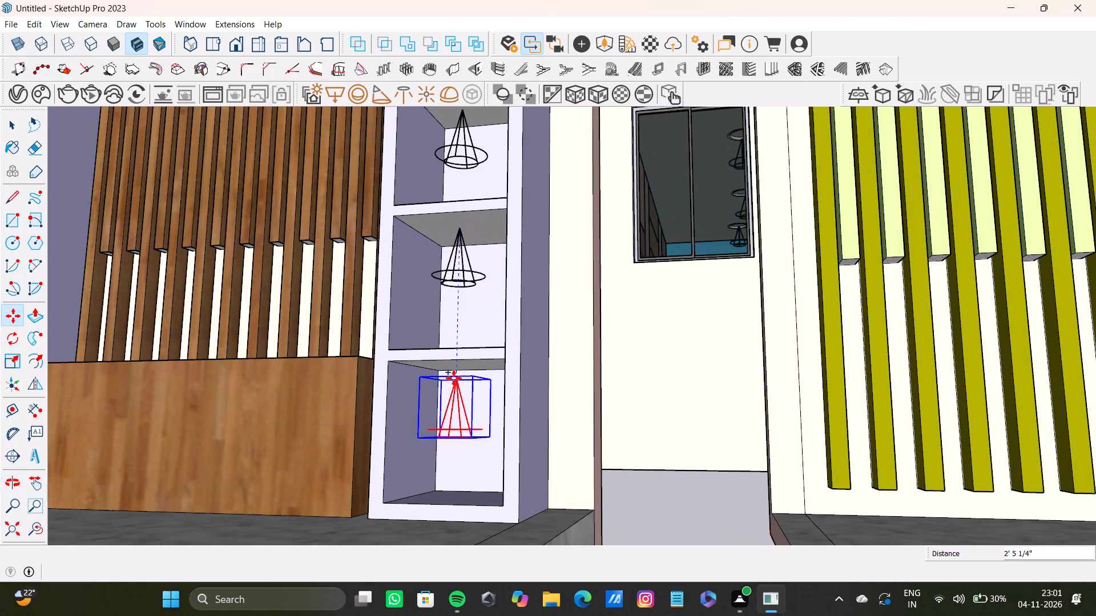
pyautogui.click(456, 378)
# Select the spot light in the right tower's fourth compartment and lower it slightly from the compartment's ceiling.
pyautogui.moveTo(465, 303); pyautogui.dragTo(441, 343, button='middle')
pyautogui.scroll(5, 456, 258)
pyautogui.press('space')
pyautogui.click(452, 240)
pyautogui.click(457, 244)
pyautogui.click(452, 276)
pyautogui.click(446, 317)
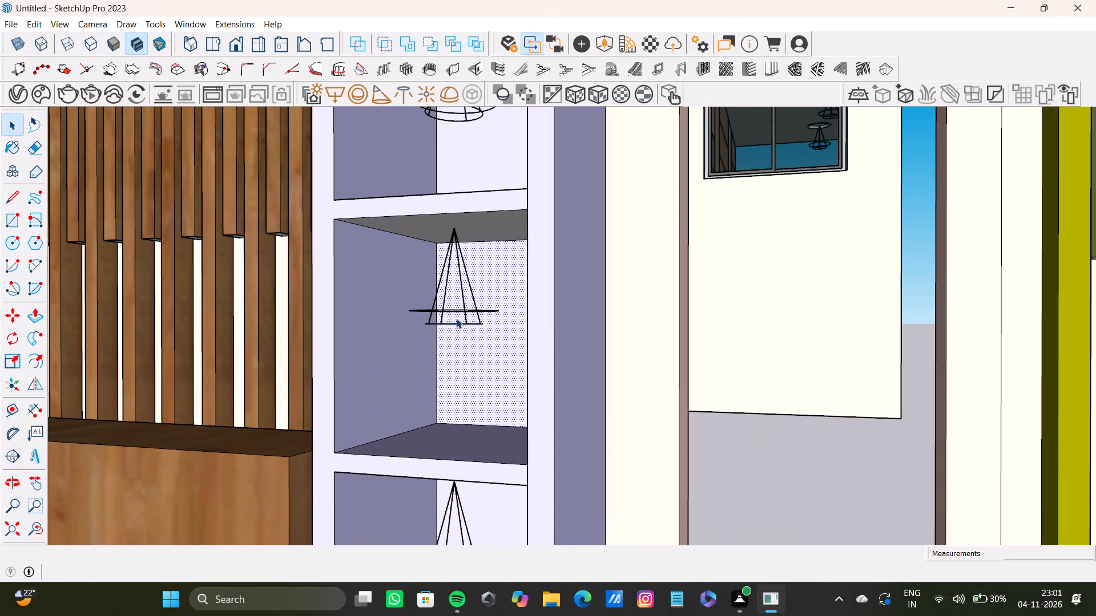
pyautogui.click(457, 317)
pyautogui.click(457, 313)
pyautogui.press('m')
pyautogui.scroll(5, 460, 233)
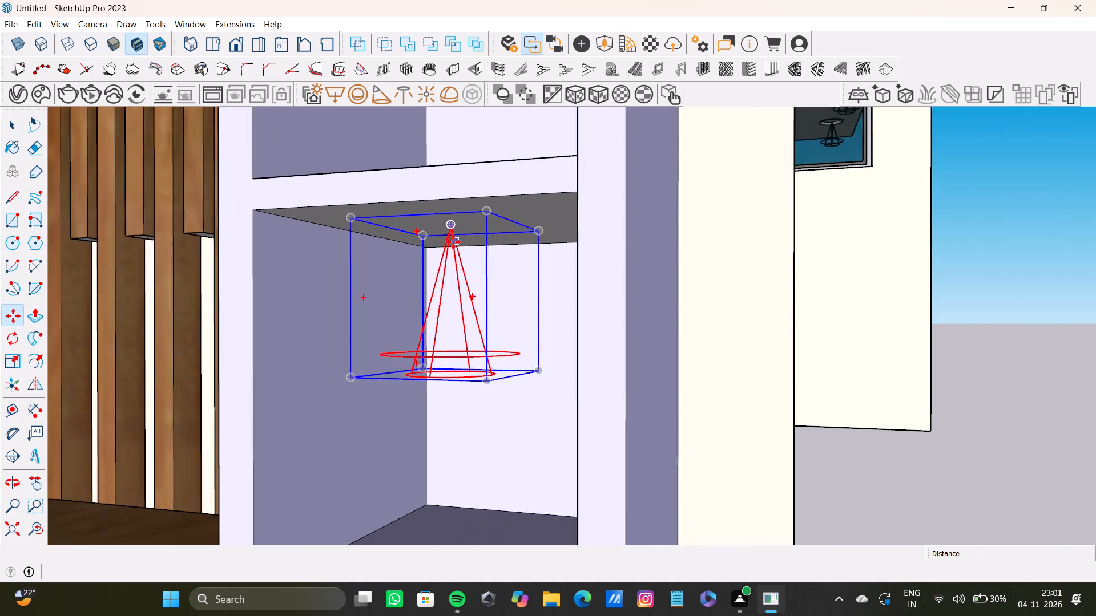
pyautogui.scroll(2, 453, 242)
pyautogui.click(453, 226)
pyautogui.click(454, 244)
# Place a horizontal guide line on the shelf wall, just below and parallel to its top front edge.
pyautogui.scroll(-10, 454, 258)
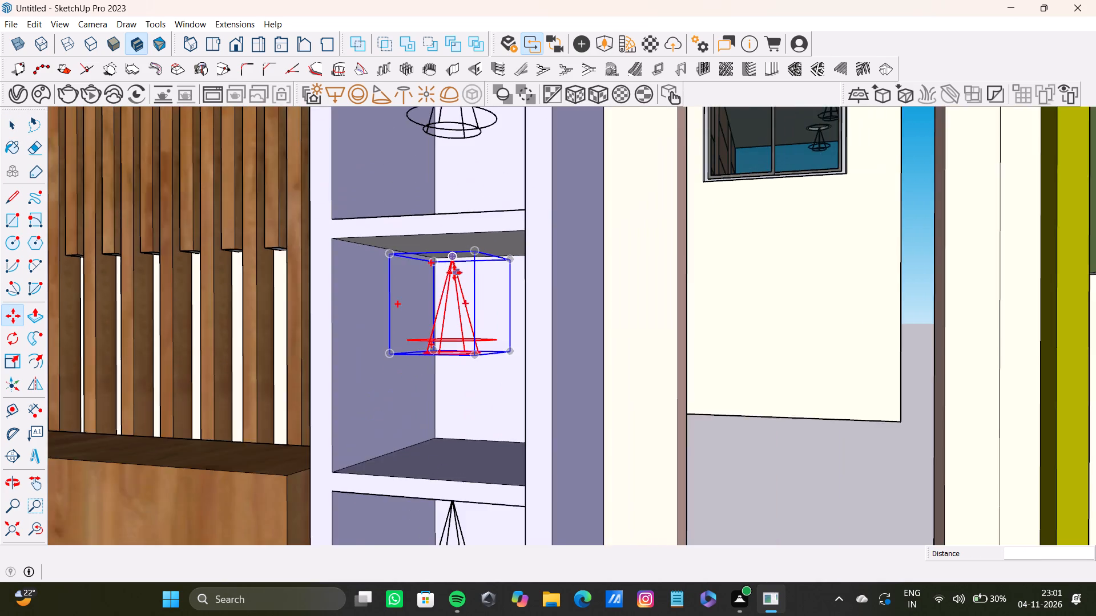
pyautogui.scroll(-9, 454, 273)
pyautogui.keyDown('shift'); pyautogui.moveTo(442, 307); pyautogui.dragTo(743, 415, button='middle'); pyautogui.keyUp('shift')
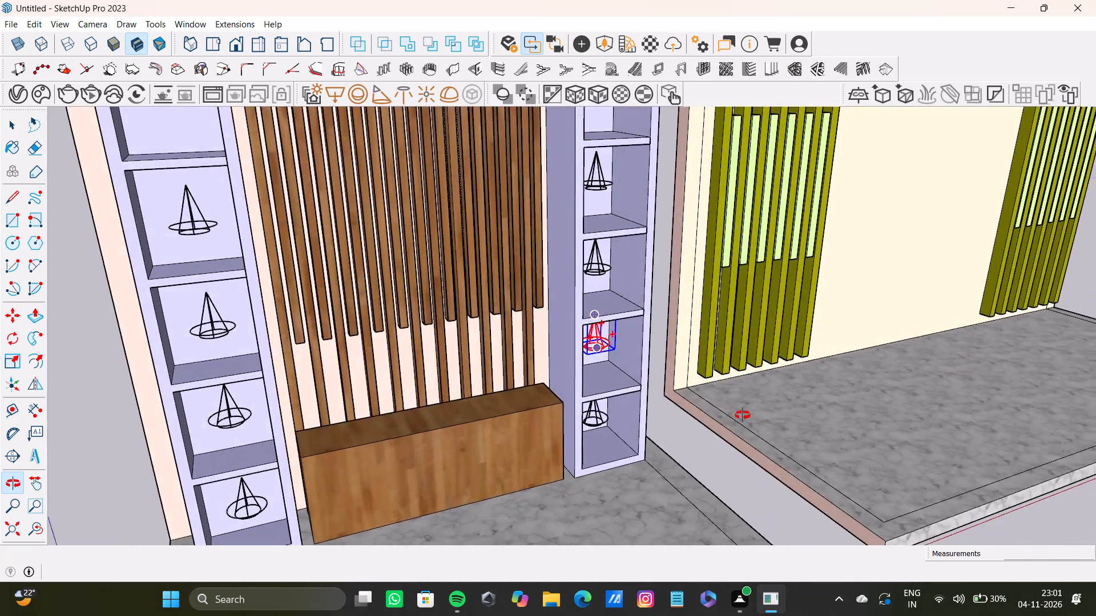
pyautogui.keyDown('shift'); pyautogui.moveTo(743, 415); pyautogui.dragTo(519, 395, button='middle'); pyautogui.keyUp('shift')
pyautogui.scroll(-5, 517, 392)
pyautogui.keyDown('shift'); pyautogui.moveTo(515, 420); pyautogui.dragTo(518, 466, button='middle'); pyautogui.keyUp('shift')
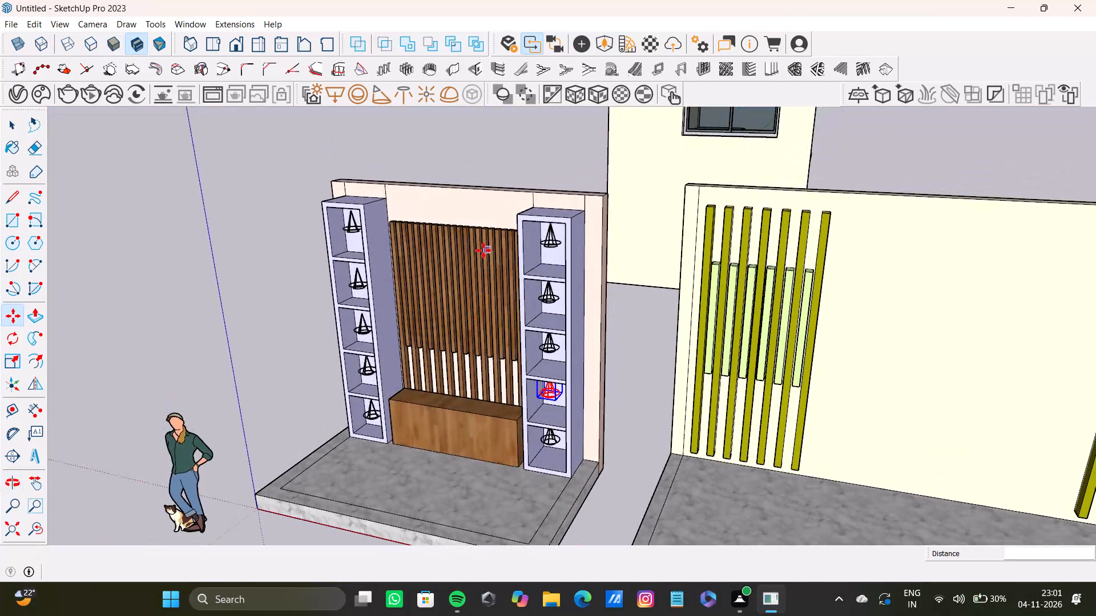
pyautogui.press('t')
pyautogui.scroll(6, 489, 187)
pyautogui.click(492, 194)
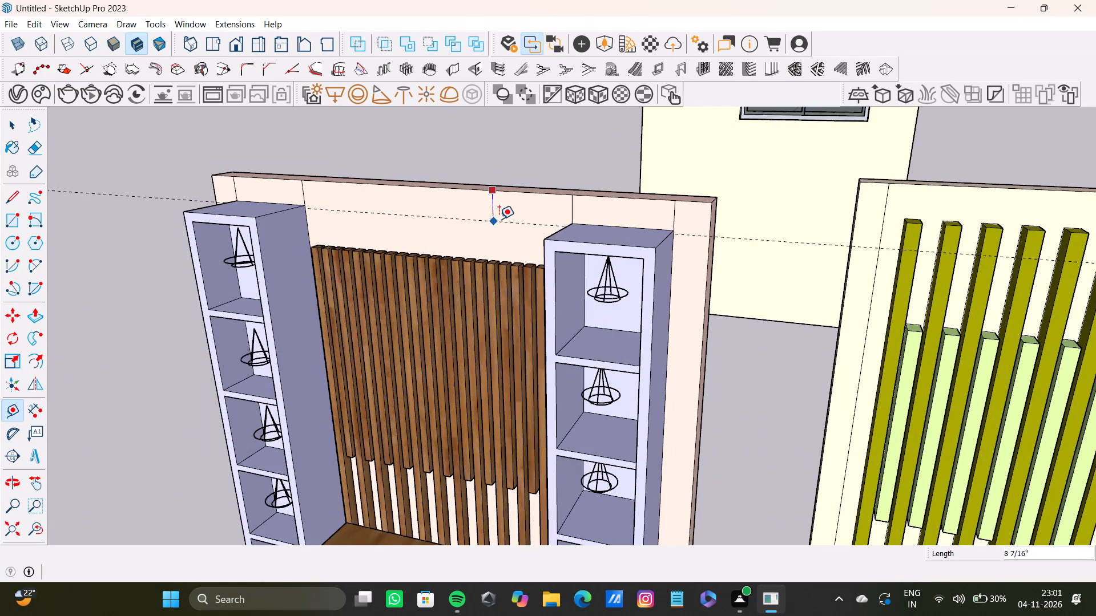
pyautogui.click(504, 216)
pyautogui.press('t')
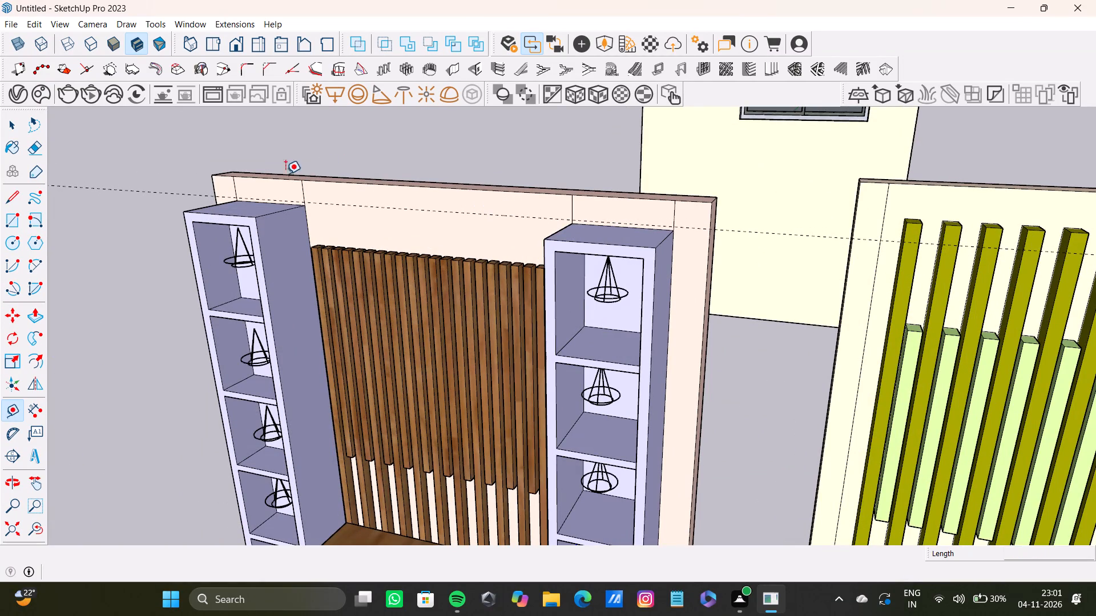
# Draw a rectangle about 12' 3 3/4" by 6 5/8" along the shelf wall's top, down to the guide line.
pyautogui.press('r')
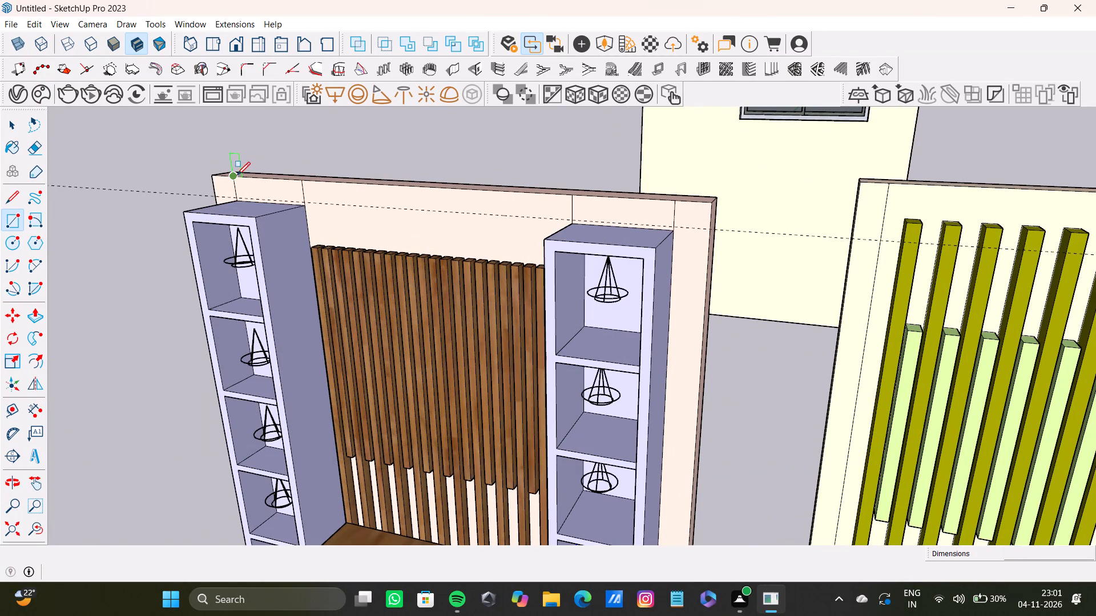
pyautogui.click(237, 175)
pyautogui.click(710, 228)
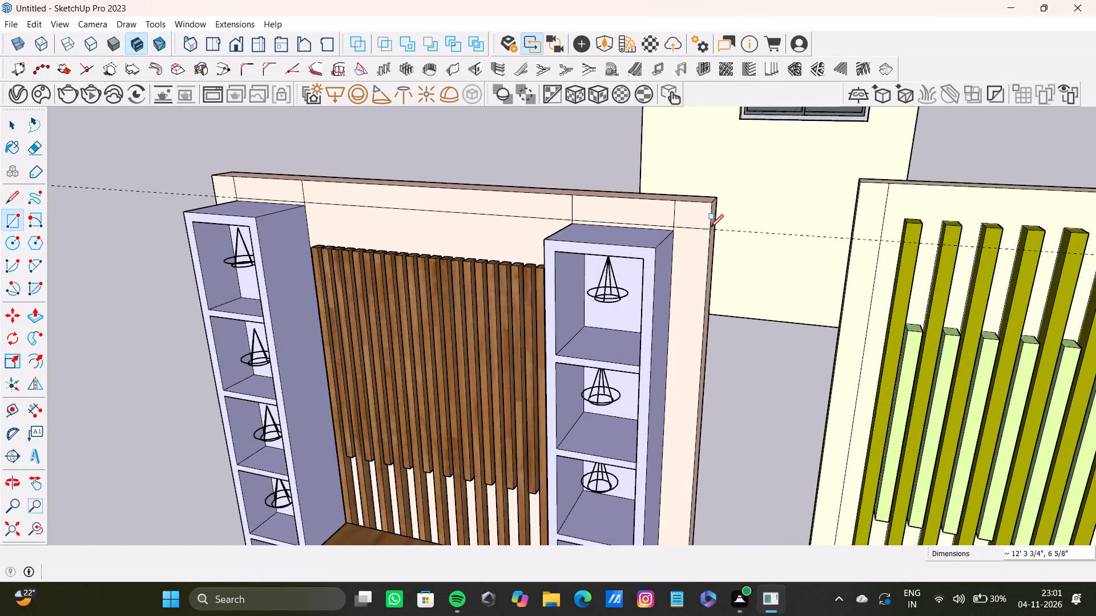
# Delete the four short vertical edges crossing the strip along the shelf wall's top, above both towers.
pyautogui.press('space')
pyautogui.click(644, 208)
pyautogui.click(674, 213)
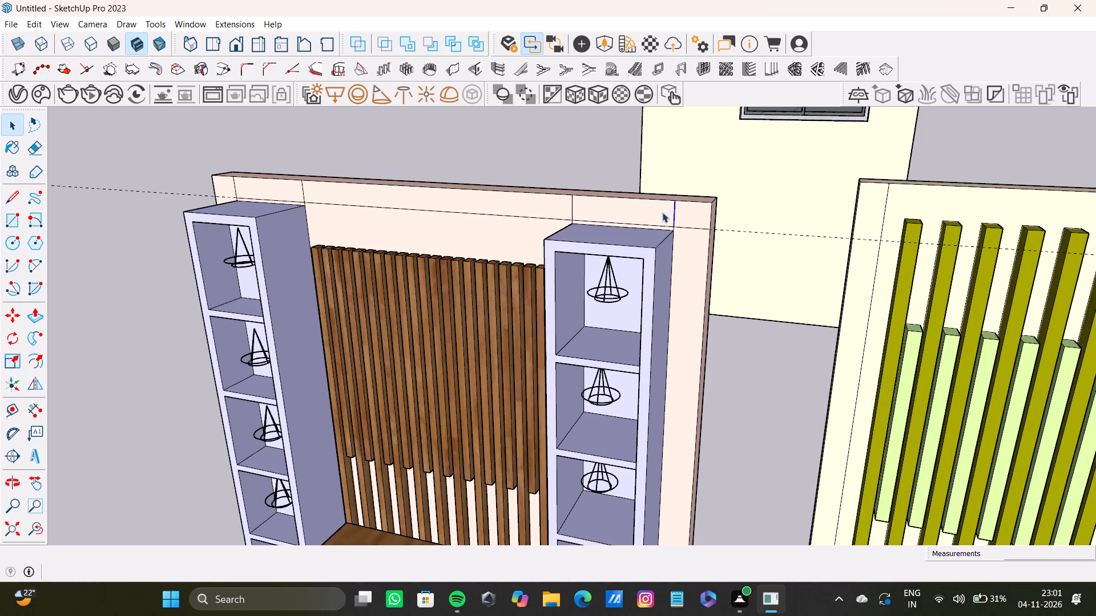
pyautogui.keyDown('shift'); pyautogui.click(569, 207); pyautogui.keyUp('shift')
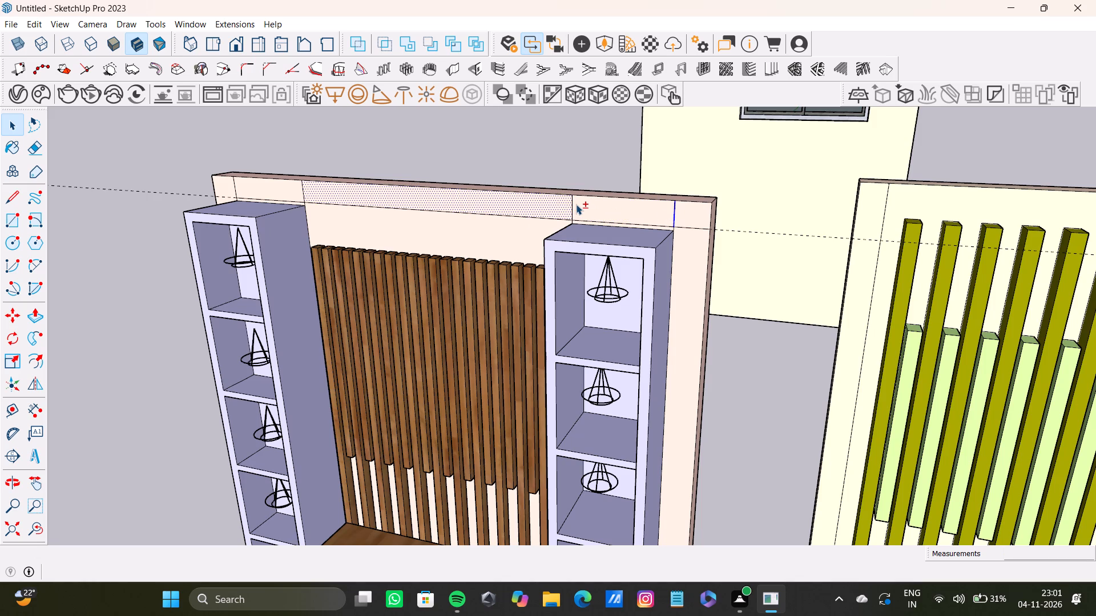
pyautogui.keyDown('shift'); pyautogui.click(574, 204); pyautogui.keyUp('shift')
pyautogui.keyDown('shift'); pyautogui.click(554, 209); pyautogui.keyUp('shift')
pyautogui.keyDown('shift'); pyautogui.click(585, 207); pyautogui.keyUp('shift')
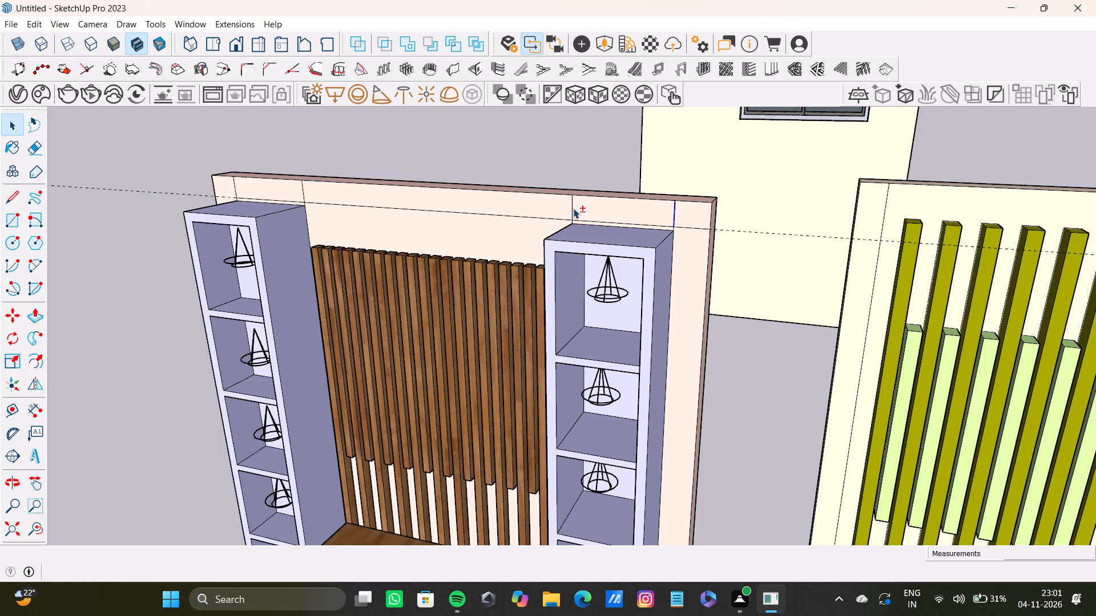
pyautogui.keyDown('shift'); pyautogui.click(573, 208); pyautogui.keyUp('shift')
pyautogui.keyDown('shift'); pyautogui.click(304, 187); pyautogui.keyUp('shift')
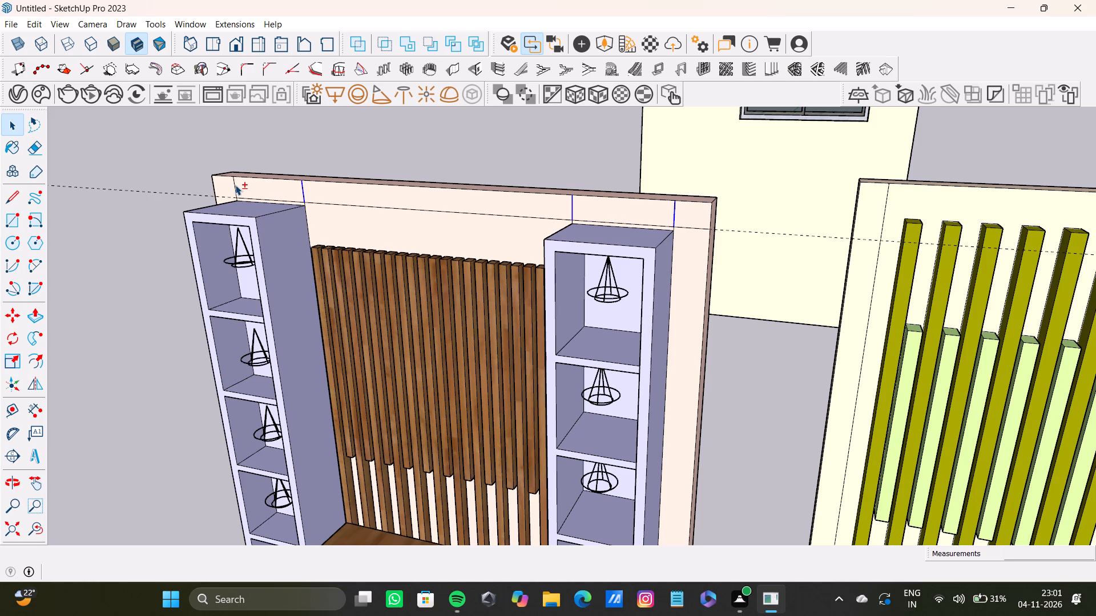
pyautogui.keyDown('shift'); pyautogui.click(235, 185); pyautogui.keyUp('shift')
pyautogui.hotkey('shift', 'Delete')
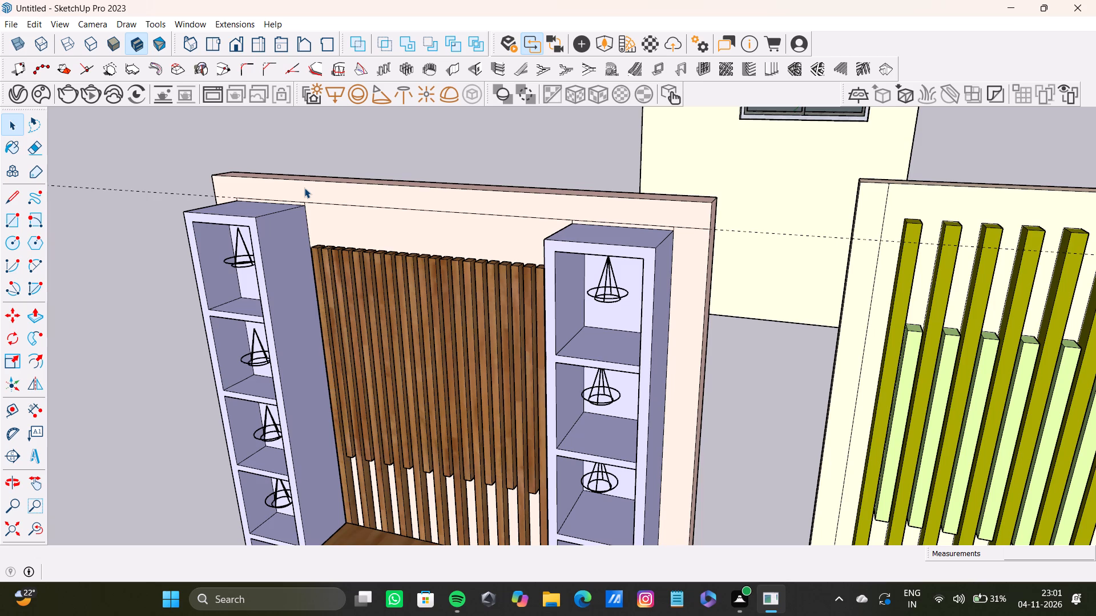
# Push/Pull the wall's top strip and left border forward over the platform to form a ceiling slab and side wall.
pyautogui.click(304, 188)
pyautogui.press('p')
pyautogui.moveTo(302, 187); pyautogui.dragTo(168, 237)
pyautogui.scroll(-3, 179, 237)
pyautogui.moveTo(405, 222); pyautogui.dragTo(266, 290)
pyautogui.scroll(-3, 271, 288)
pyautogui.keyDown('shift'); pyautogui.moveTo(277, 307); pyautogui.dragTo(287, 273, button='middle'); pyautogui.keyUp('shift')
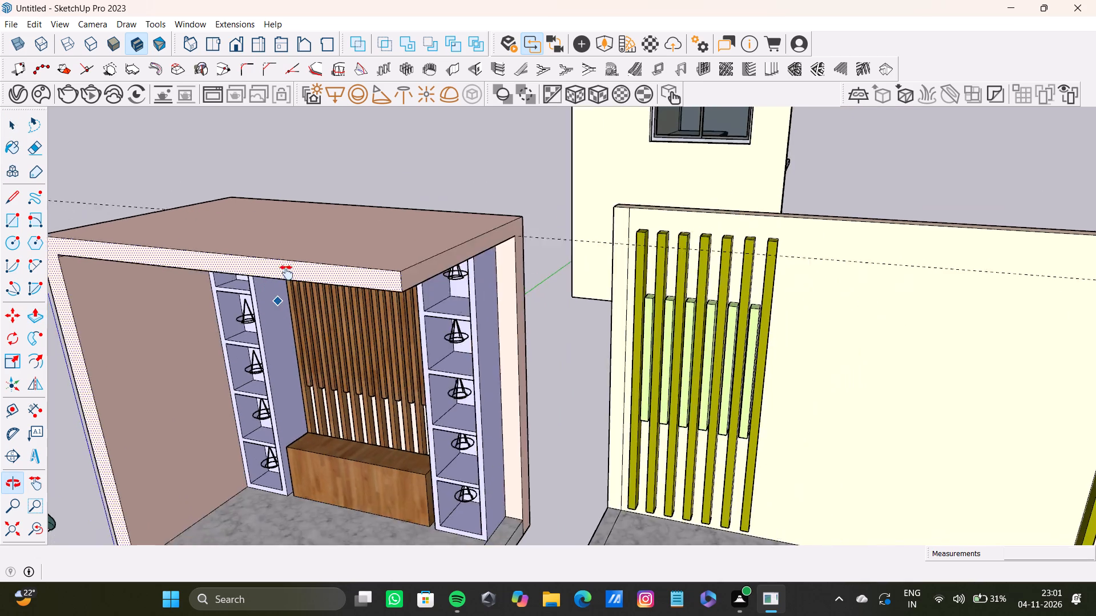
pyautogui.keyDown('shift'); pyautogui.moveTo(287, 273); pyautogui.dragTo(320, 238, button='middle'); pyautogui.keyUp('shift')
pyautogui.moveTo(359, 200); pyautogui.dragTo(350, 204)
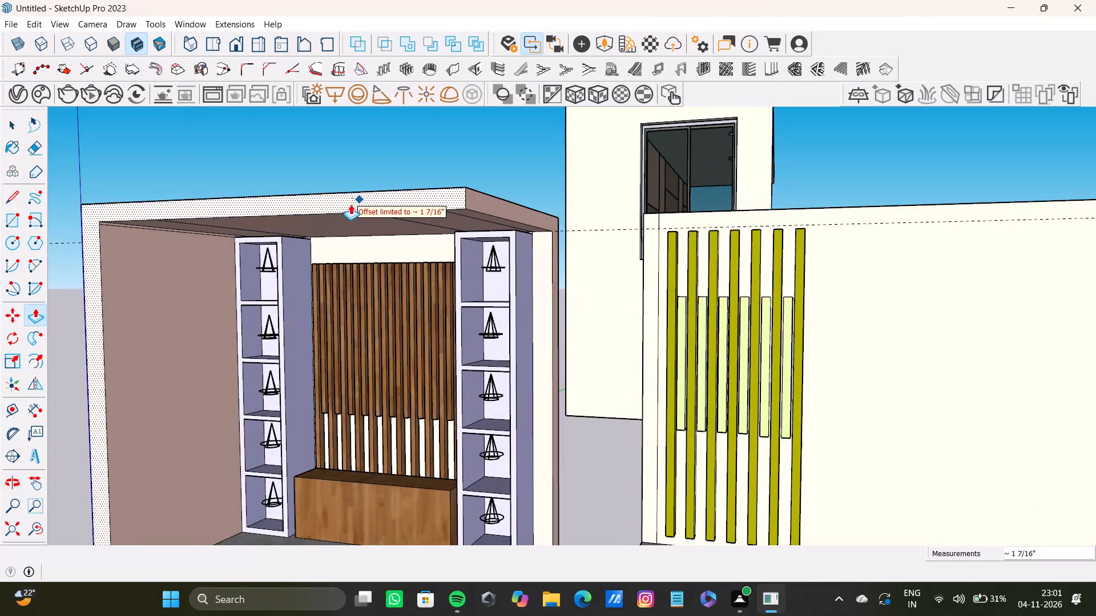
# Delete the leftover ceiling edge running forward from the left shelf tower's inner side.
pyautogui.scroll(-4, 413, 282)
pyautogui.keyDown('shift'); pyautogui.moveTo(421, 353); pyautogui.dragTo(449, 275, button='middle'); pyautogui.keyUp('shift')
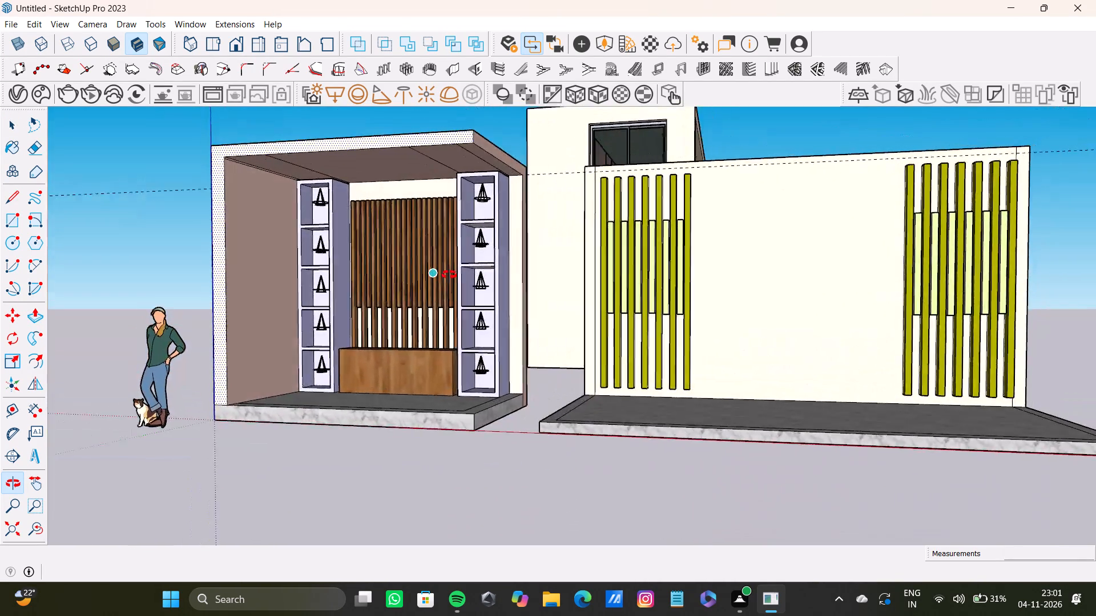
pyautogui.keyDown('shift'); pyautogui.moveTo(449, 275); pyautogui.dragTo(487, 315, button='middle'); pyautogui.keyUp('shift')
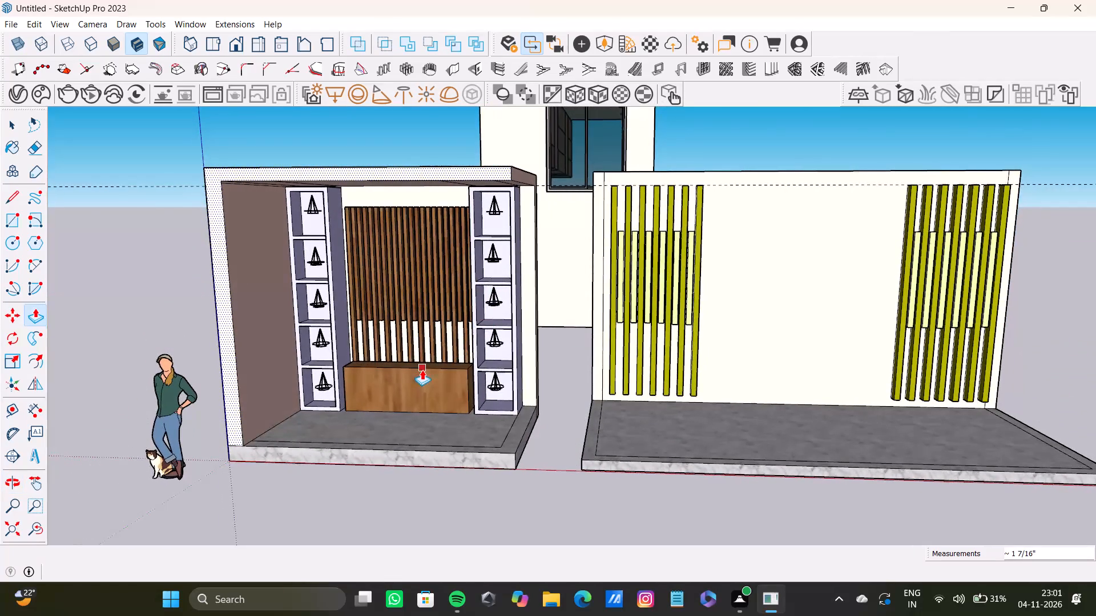
pyautogui.moveTo(403, 292); pyautogui.dragTo(347, 196, button='middle')
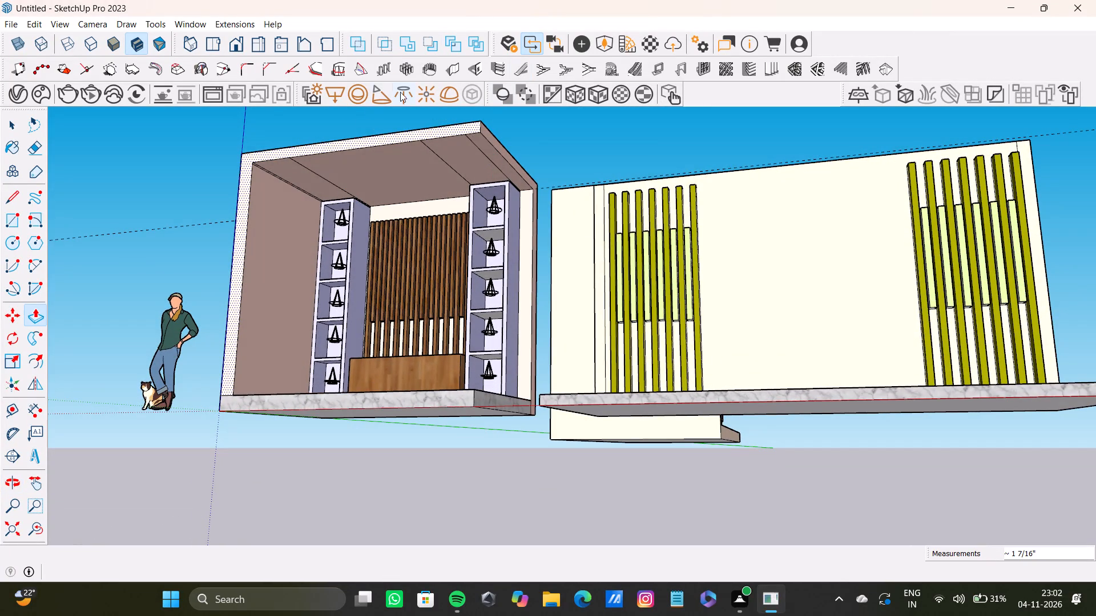
pyautogui.scroll(12, 335, 171)
pyautogui.press('space')
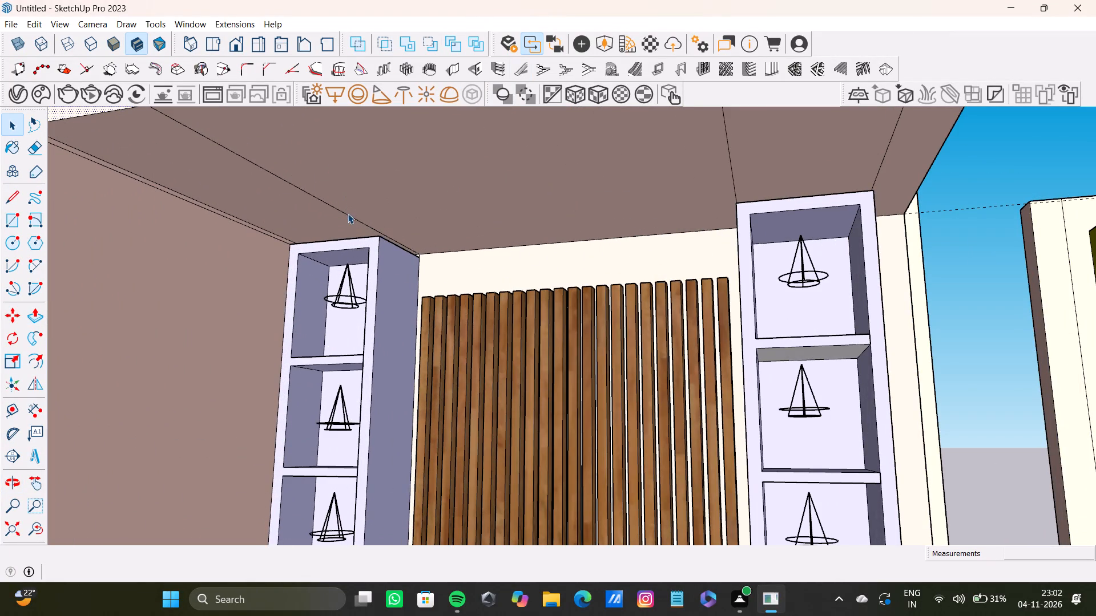
pyautogui.click(348, 216)
pyautogui.press('Delete')
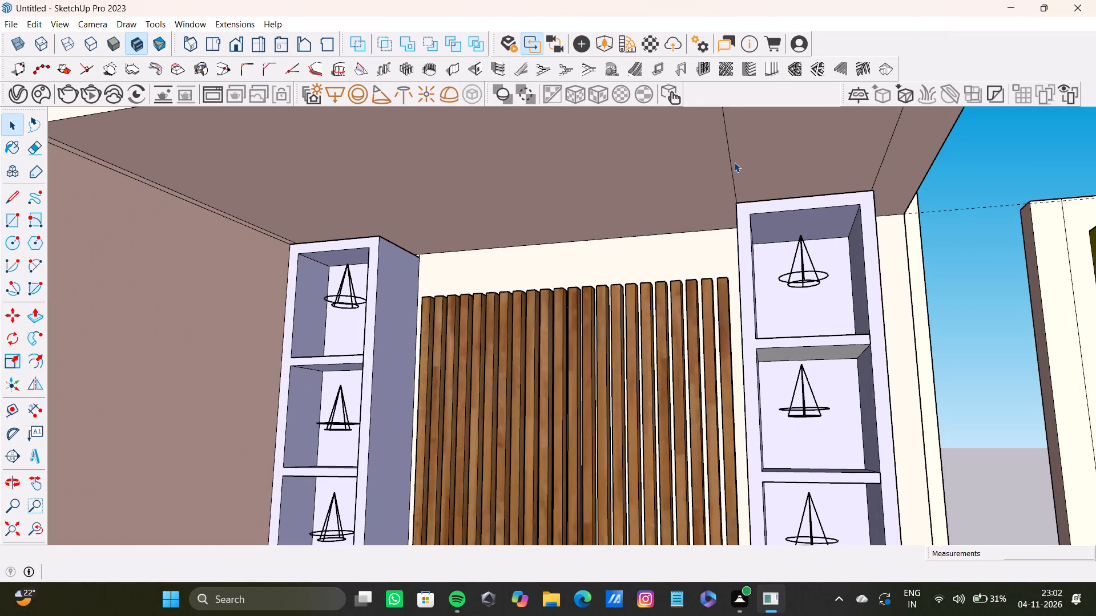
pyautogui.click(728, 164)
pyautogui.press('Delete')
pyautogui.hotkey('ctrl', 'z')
# Delete the two leftover ceiling edges running forward from the right shelf tower.
pyautogui.scroll(-7, 482, 249)
pyautogui.keyDown('shift'); pyautogui.moveTo(481, 256); pyautogui.dragTo(491, 236, button='middle'); pyautogui.keyUp('shift')
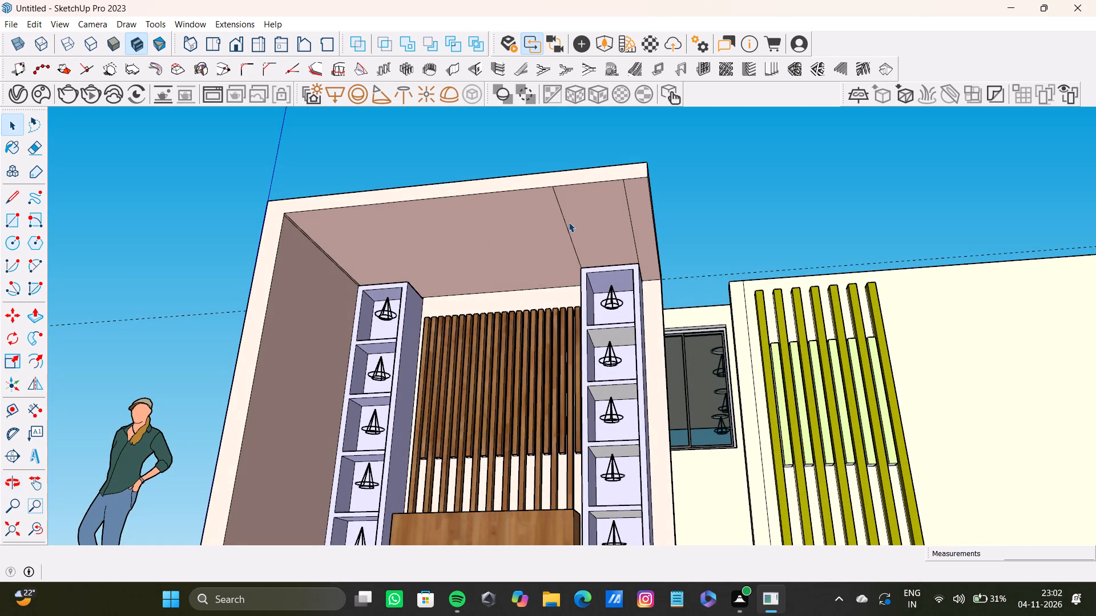
pyautogui.click(569, 230)
pyautogui.press('Delete')
pyautogui.press('Delete')
pyautogui.click(636, 243)
pyautogui.press('Delete')
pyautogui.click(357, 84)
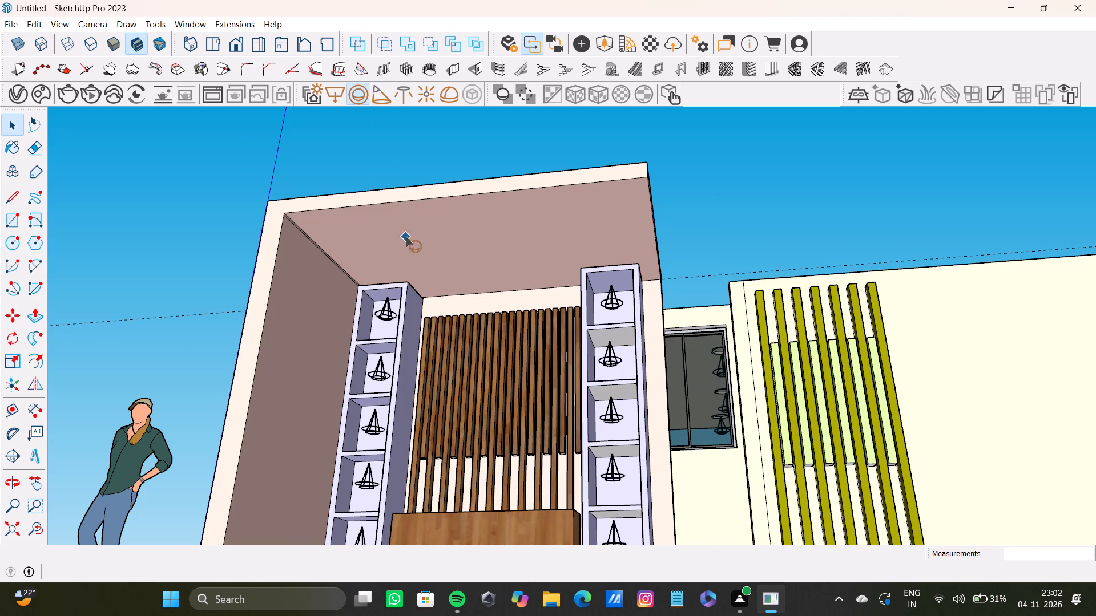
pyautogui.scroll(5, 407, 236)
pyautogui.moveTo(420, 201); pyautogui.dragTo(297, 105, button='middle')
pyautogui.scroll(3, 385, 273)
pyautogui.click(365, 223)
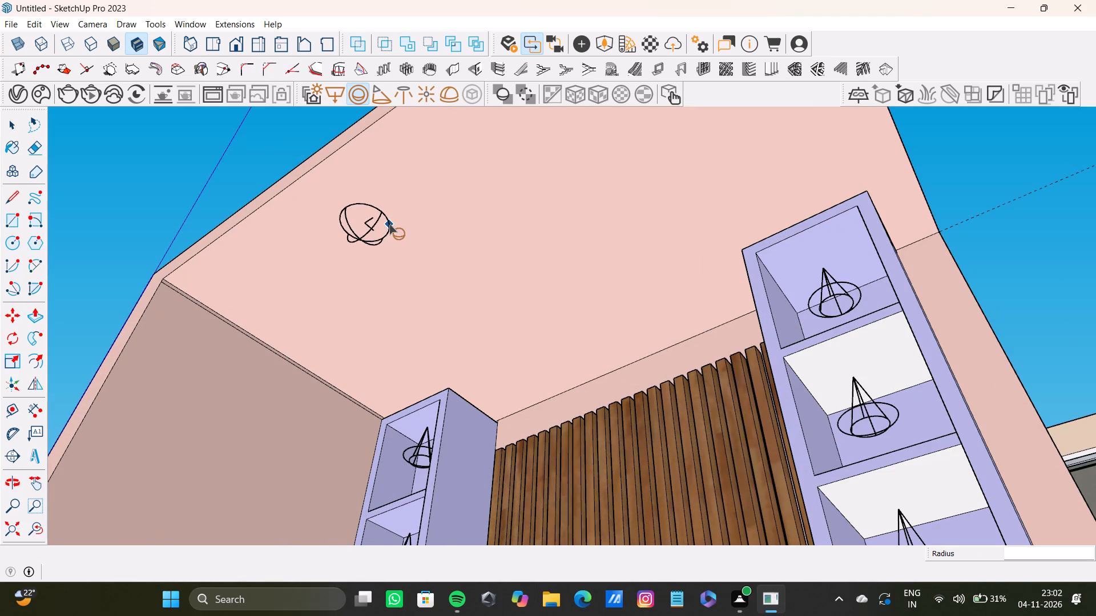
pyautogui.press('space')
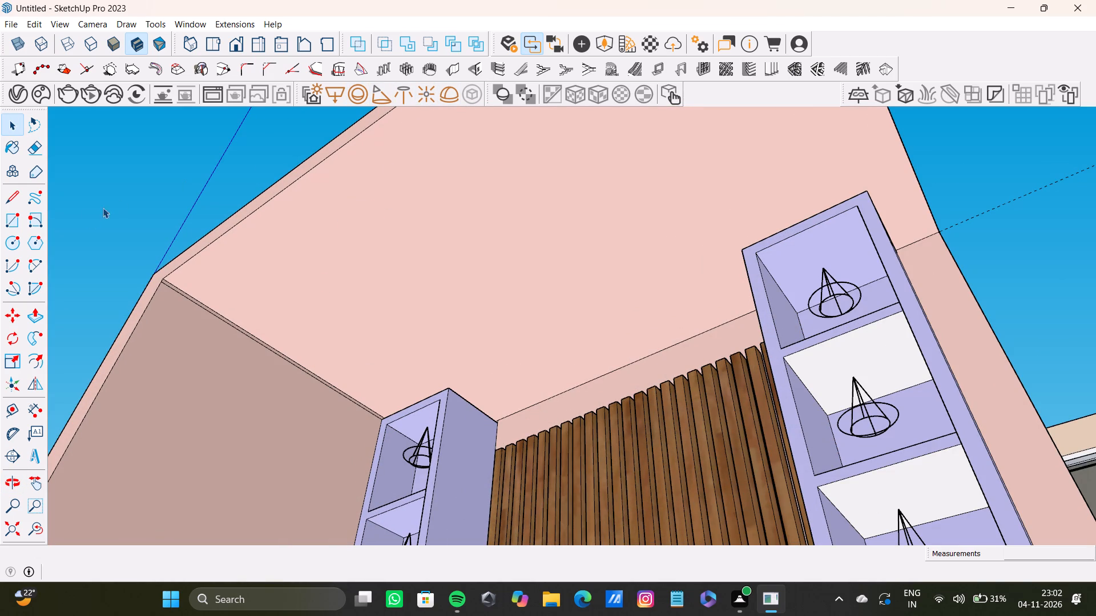
# Draw a circle of about 6 3/4" radius on the ceiling's underside, near the front left corner, and select its face.
pyautogui.click(14, 245)
pyautogui.click(341, 258)
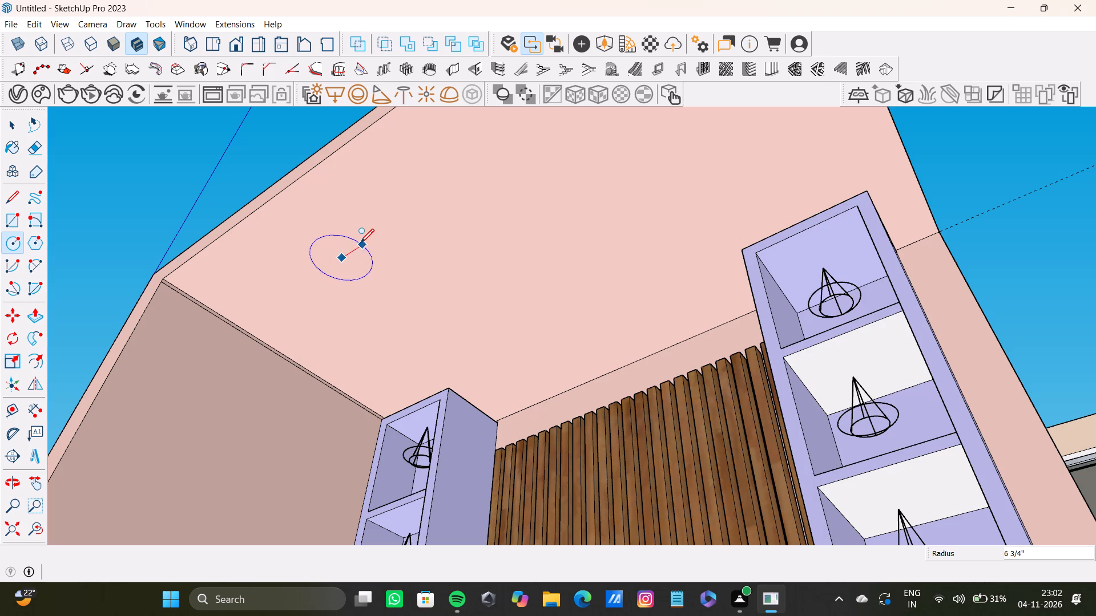
pyautogui.click(360, 242)
pyautogui.click(335, 263)
pyautogui.press('space')
pyautogui.click(344, 260)
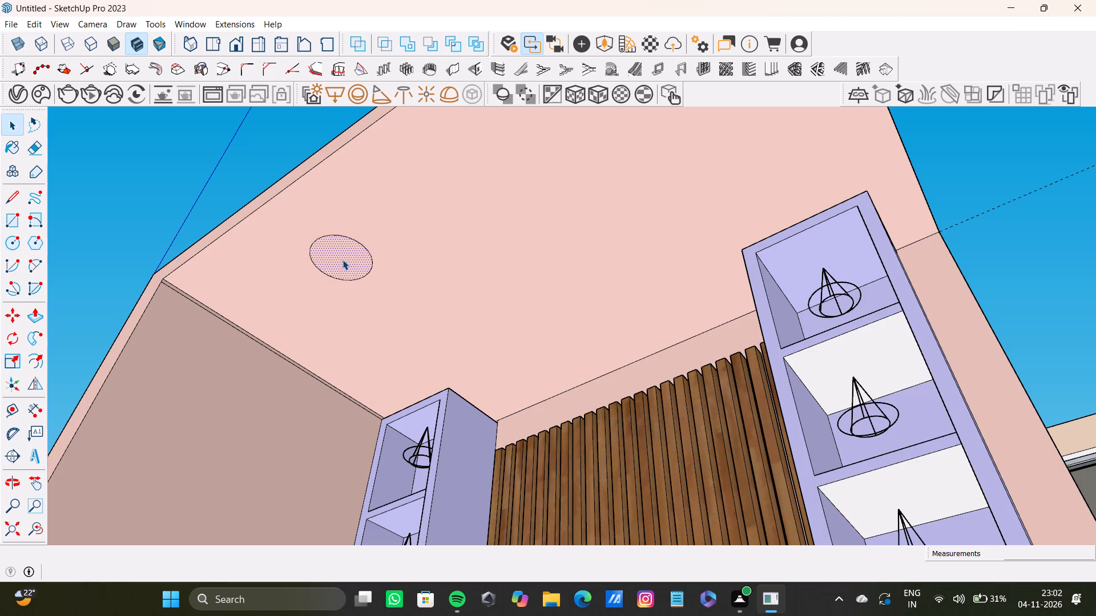
# Offset the selected ceiling circle's edge inward to form an inner circle and a surrounding ring.
pyautogui.press('f')
pyautogui.moveTo(342, 260); pyautogui.dragTo(365, 266)
pyautogui.press('space')
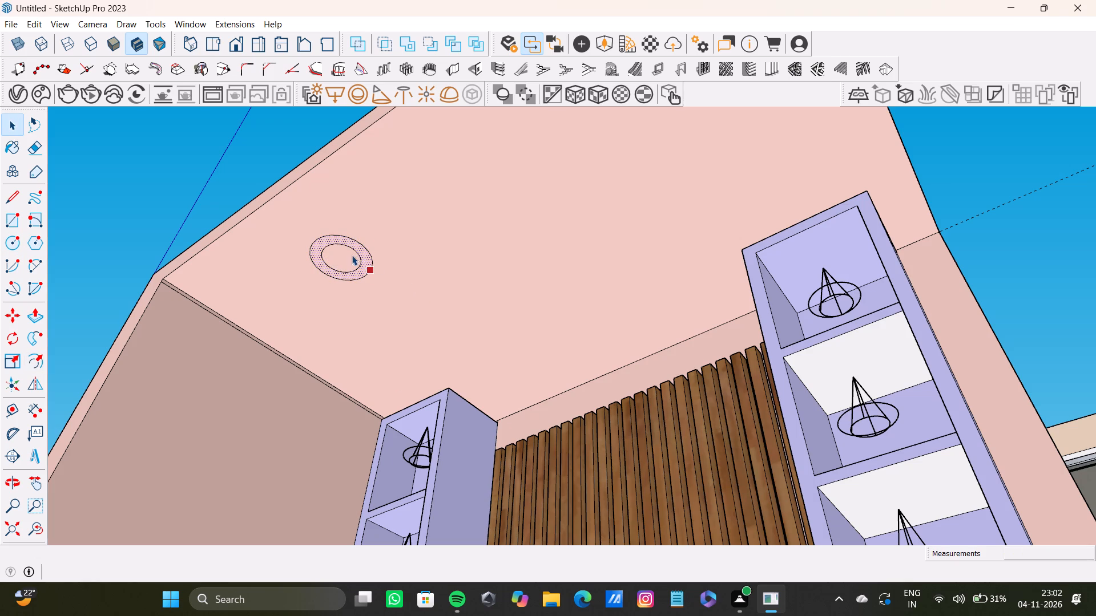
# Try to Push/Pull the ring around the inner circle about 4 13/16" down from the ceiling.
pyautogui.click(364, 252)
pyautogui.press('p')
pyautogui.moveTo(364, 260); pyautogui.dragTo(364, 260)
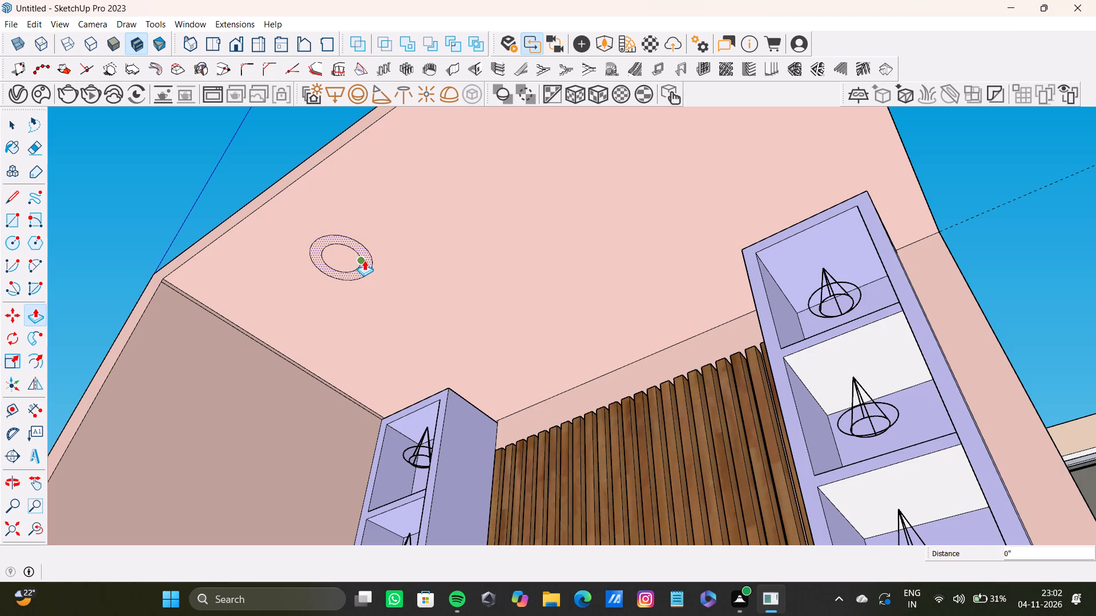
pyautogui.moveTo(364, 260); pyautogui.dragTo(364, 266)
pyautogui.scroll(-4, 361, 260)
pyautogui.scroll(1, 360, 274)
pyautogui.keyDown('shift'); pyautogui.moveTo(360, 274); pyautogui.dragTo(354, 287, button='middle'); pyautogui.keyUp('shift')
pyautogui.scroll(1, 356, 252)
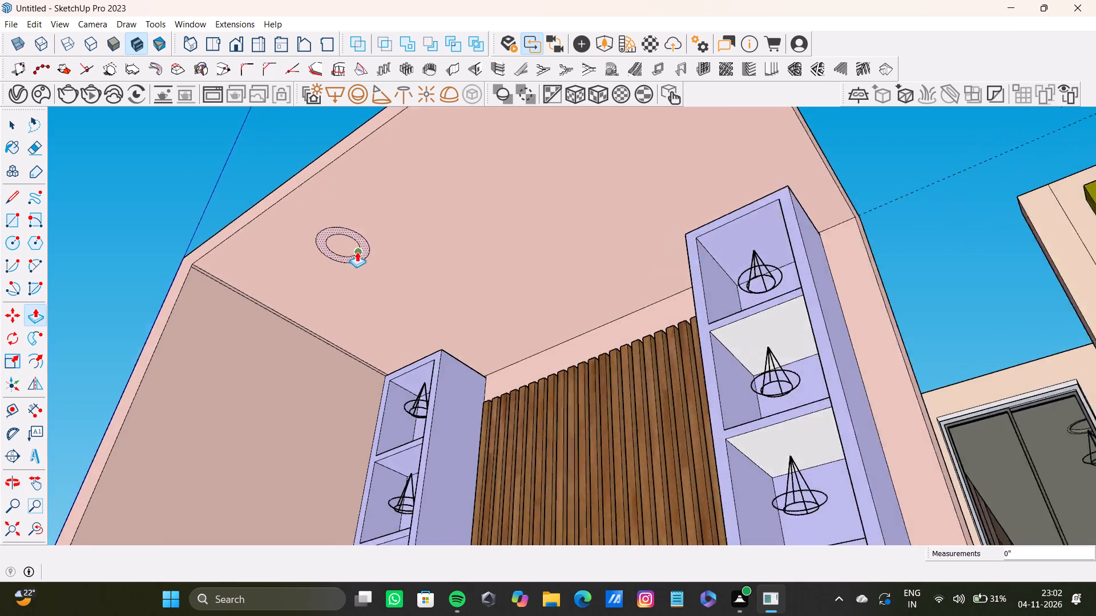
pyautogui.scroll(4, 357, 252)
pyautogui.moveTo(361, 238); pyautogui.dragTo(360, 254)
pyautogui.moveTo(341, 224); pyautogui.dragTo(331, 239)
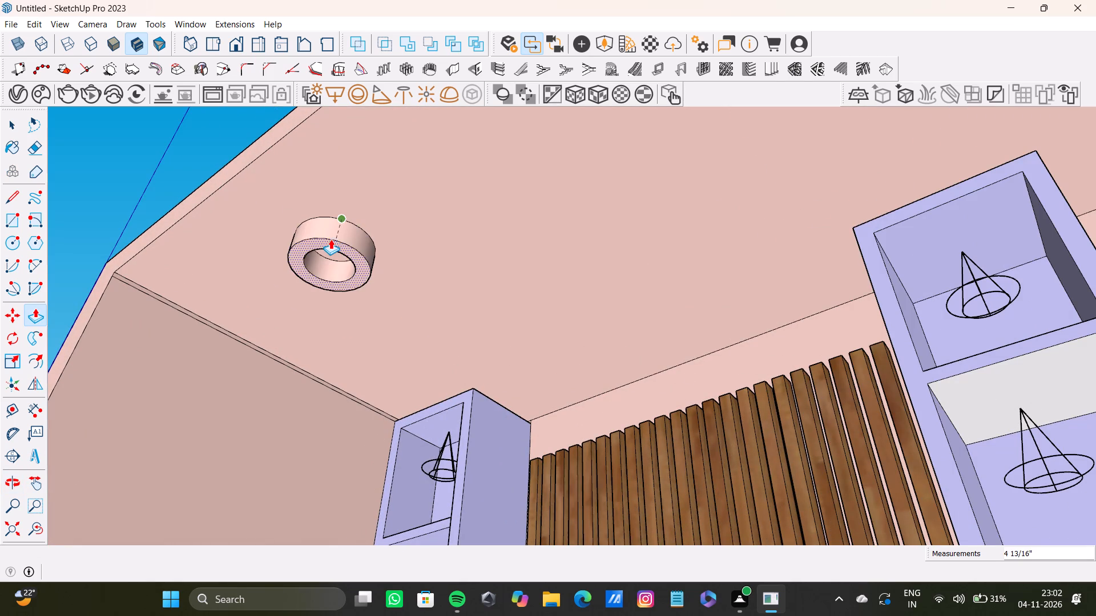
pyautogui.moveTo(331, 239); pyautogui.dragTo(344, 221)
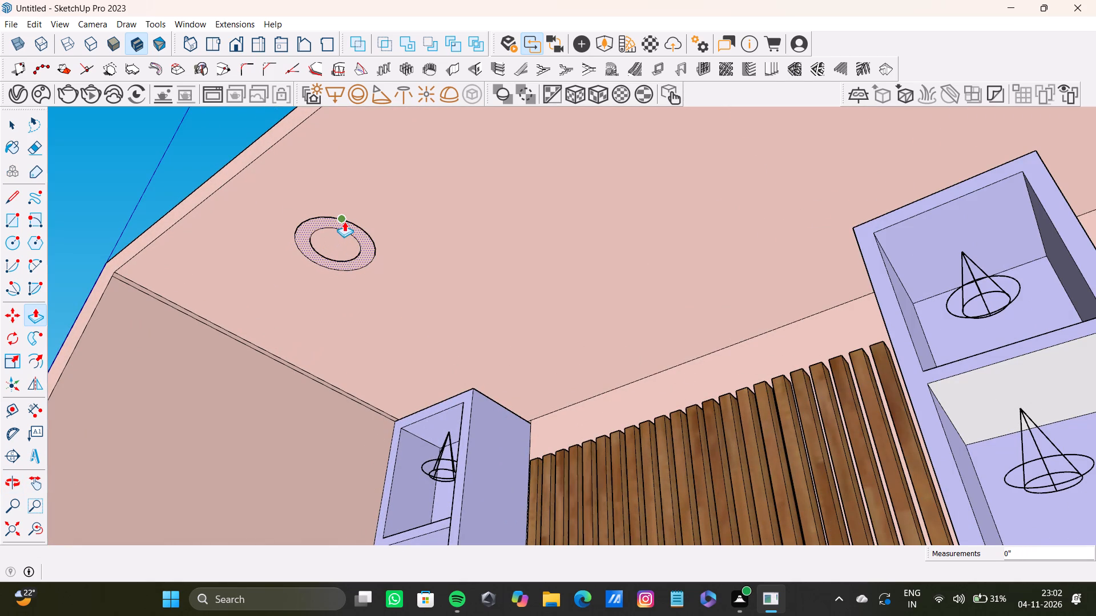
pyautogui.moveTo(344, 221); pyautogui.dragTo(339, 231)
# Push/Pull the inner circle's face about 1 3/16" up into the ceiling slab to form a recess.
pyautogui.scroll(-5, 344, 227)
pyautogui.moveTo(339, 250); pyautogui.dragTo(337, 271, button='middle')
pyautogui.scroll(2, 350, 235)
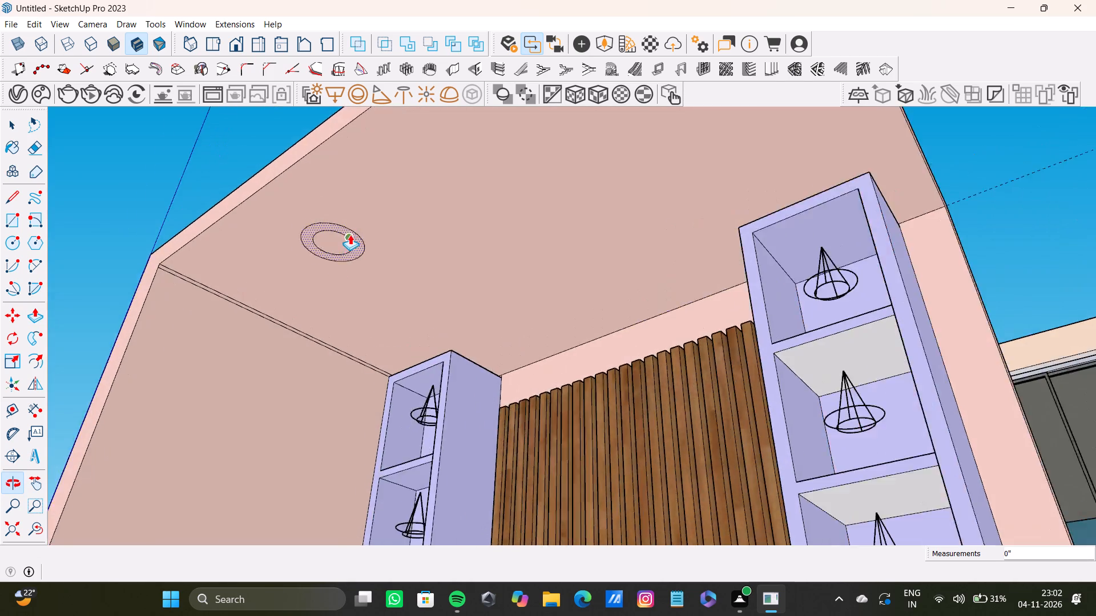
pyautogui.scroll(10, 350, 234)
pyautogui.press('space')
pyautogui.click(321, 255)
pyautogui.press('p')
pyautogui.moveTo(321, 255); pyautogui.dragTo(324, 243)
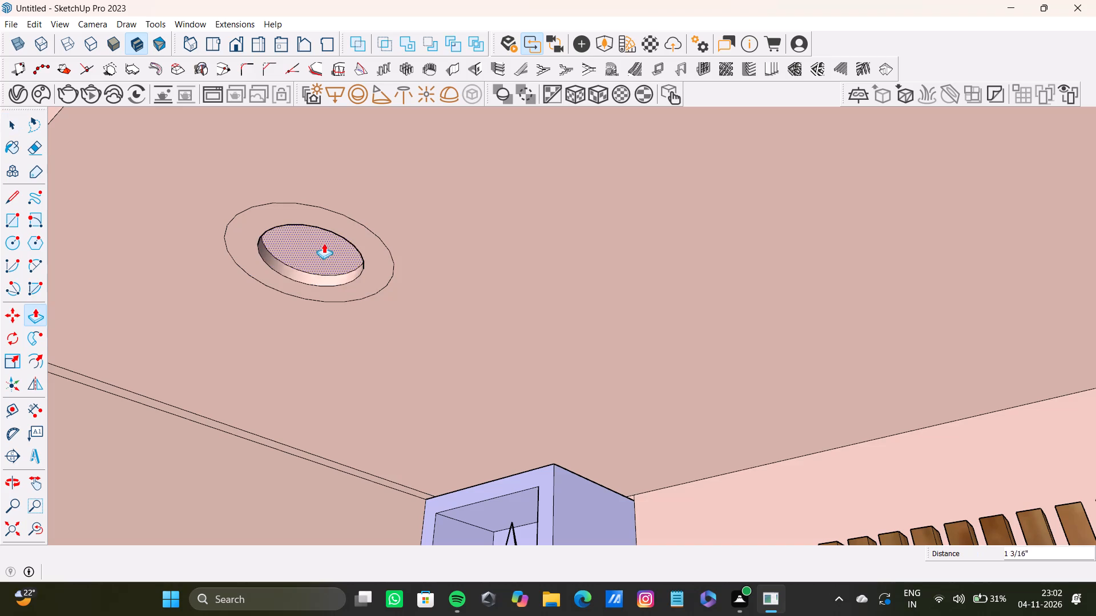
pyautogui.moveTo(324, 243); pyautogui.dragTo(324, 242)
# Draw a second circle of about 4 3/4" radius on the ceiling's underside, near the front right corner.
pyautogui.scroll(-11, 325, 248)
pyautogui.moveTo(327, 275); pyautogui.dragTo(518, 269, button='middle')
pyautogui.scroll(-4, 491, 266)
pyautogui.keyDown('shift'); pyautogui.moveTo(460, 281); pyautogui.dragTo(415, 359, button='middle'); pyautogui.keyUp('shift')
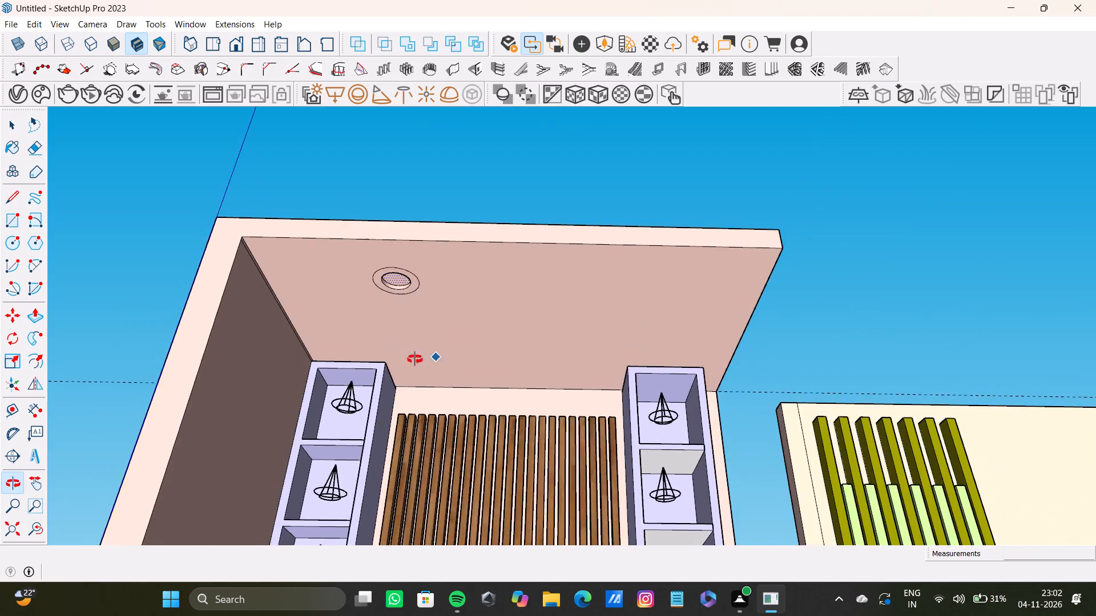
pyautogui.keyDown('shift'); pyautogui.moveTo(415, 359); pyautogui.dragTo(313, 363, button='middle'); pyautogui.keyUp('shift')
pyautogui.press('space')
pyautogui.click(12, 245)
pyautogui.scroll(4, 612, 323)
pyautogui.moveTo(606, 317); pyautogui.dragTo(556, 265, button='middle')
pyautogui.click(547, 189)
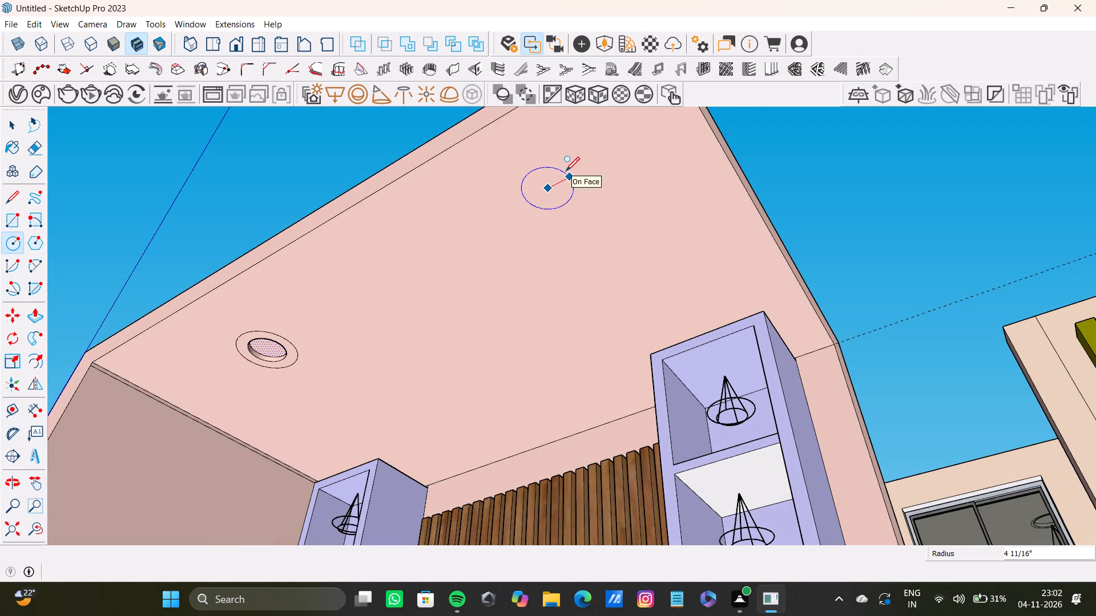
pyautogui.click(567, 170)
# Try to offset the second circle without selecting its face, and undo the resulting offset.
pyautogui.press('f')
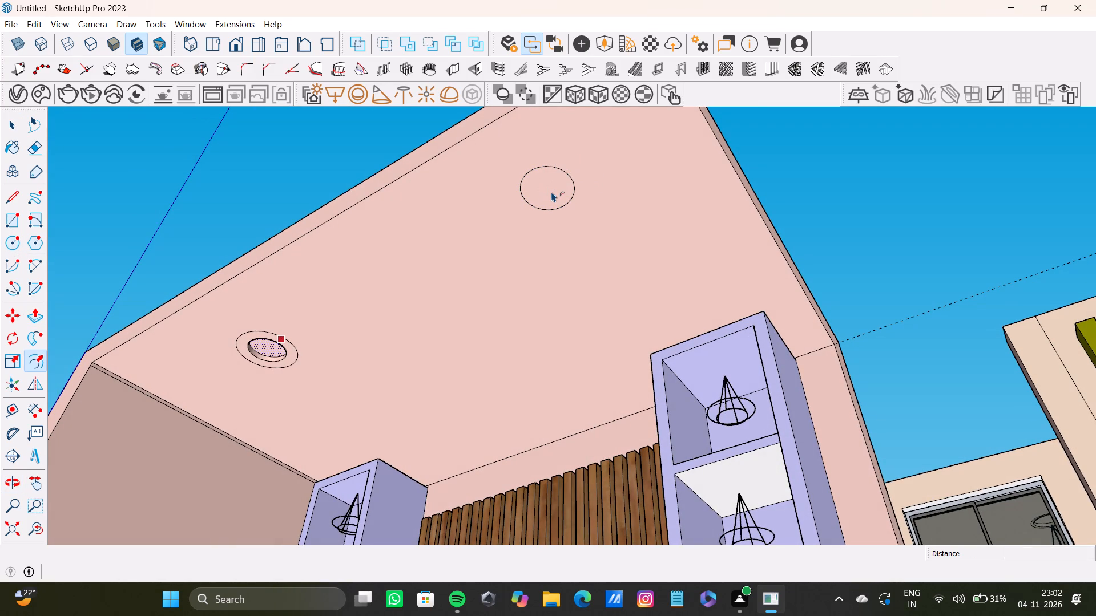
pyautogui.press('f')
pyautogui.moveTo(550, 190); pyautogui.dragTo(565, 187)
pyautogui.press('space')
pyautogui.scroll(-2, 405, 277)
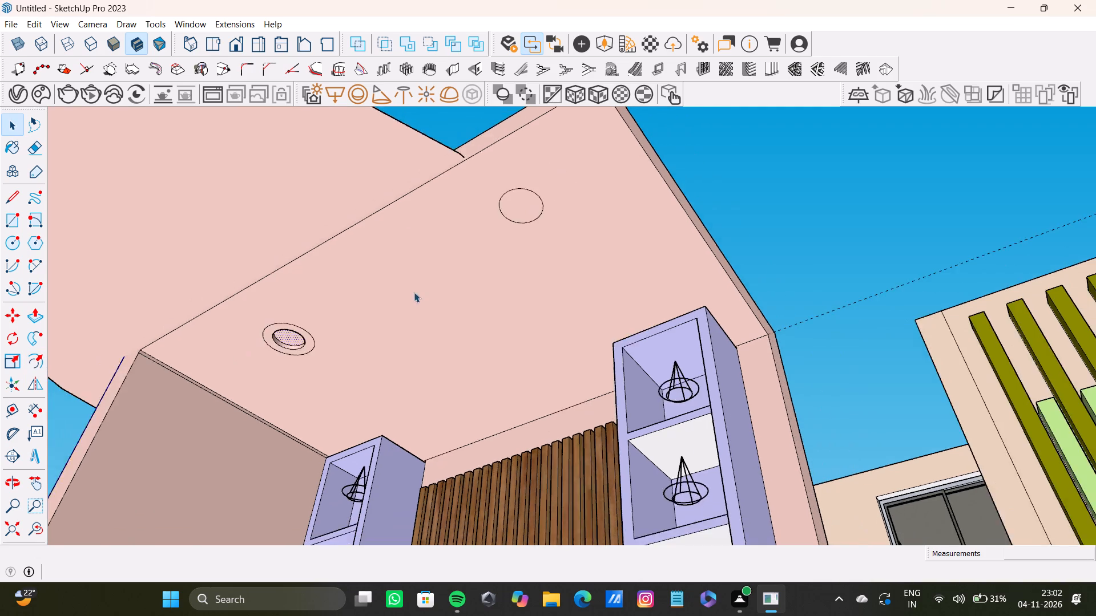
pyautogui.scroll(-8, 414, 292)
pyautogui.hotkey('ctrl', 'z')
# Select the second circle's face and offset its edge inward to form an inner circle.
pyautogui.scroll(7, 472, 265)
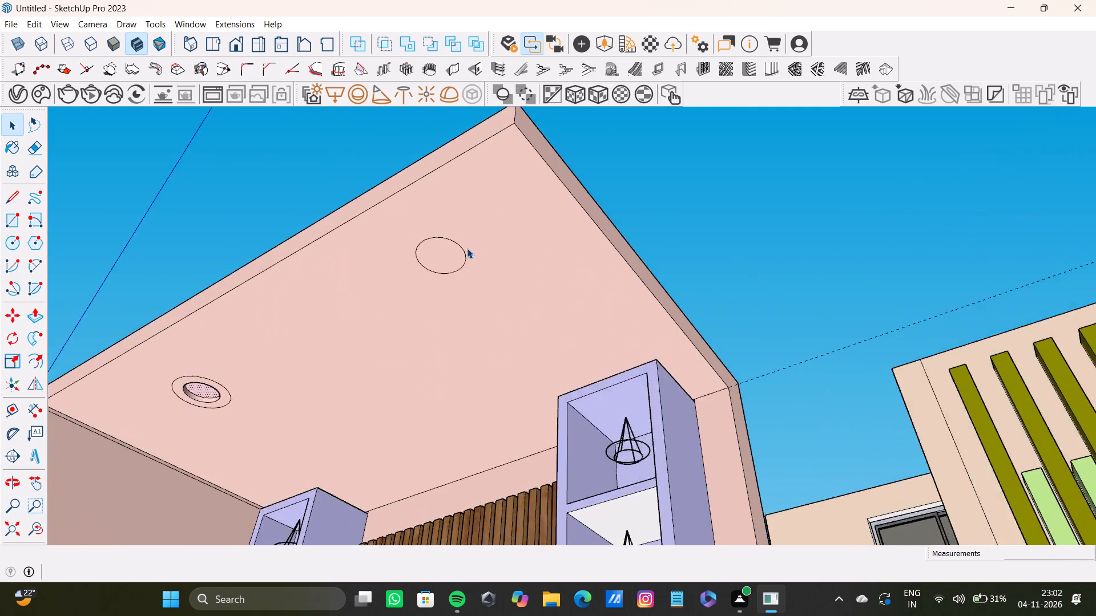
pyautogui.scroll(13, 467, 248)
pyautogui.click(454, 250)
pyautogui.press('f')
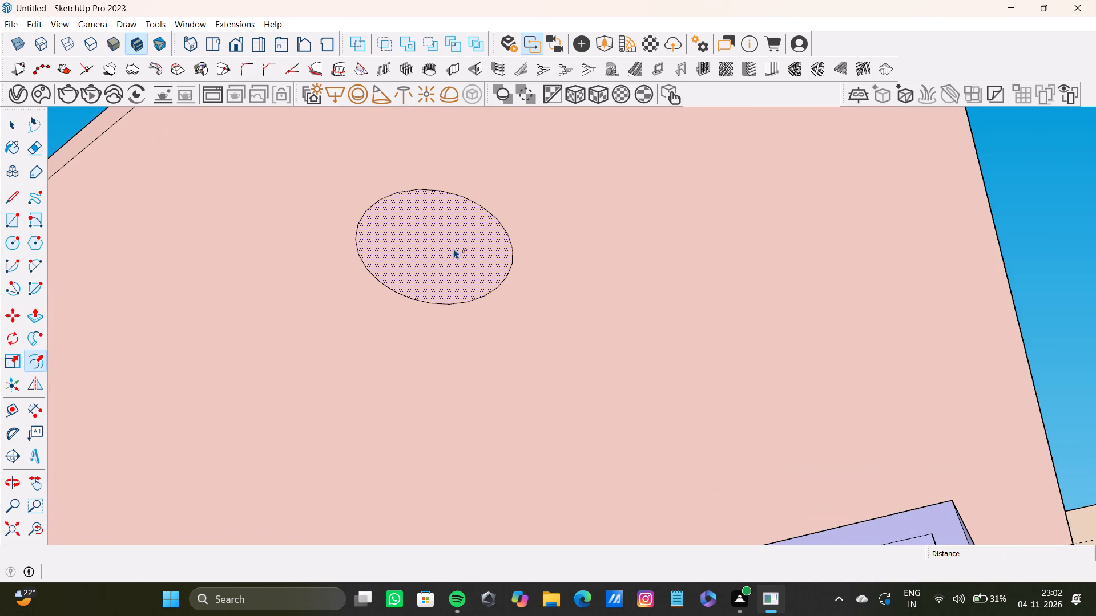
pyautogui.moveTo(454, 249); pyautogui.dragTo(490, 236)
pyautogui.press('space')
# Push/Pull the second fixture's inner circle about 1 3/16" up into the ceiling slab.
pyautogui.click(452, 244)
pyautogui.moveTo(485, 268); pyautogui.dragTo(460, 299, button='middle')
pyautogui.press('p')
pyautogui.moveTo(460, 249); pyautogui.dragTo(469, 234)
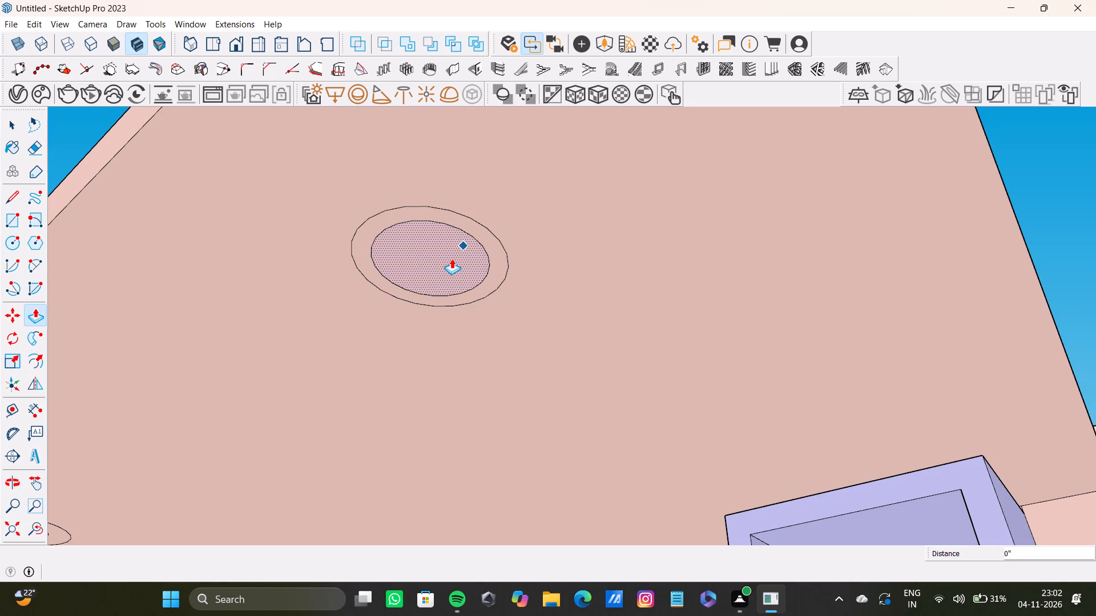
pyautogui.moveTo(447, 262); pyautogui.dragTo(456, 249)
# Draw a third circle of about 4 15/16" radius on the ceiling, centred between the shelf towers toward the slatted wall.
pyautogui.scroll(-14, 454, 263)
pyautogui.keyDown('shift'); pyautogui.moveTo(443, 295); pyautogui.dragTo(595, 257, button='middle'); pyautogui.keyUp('shift')
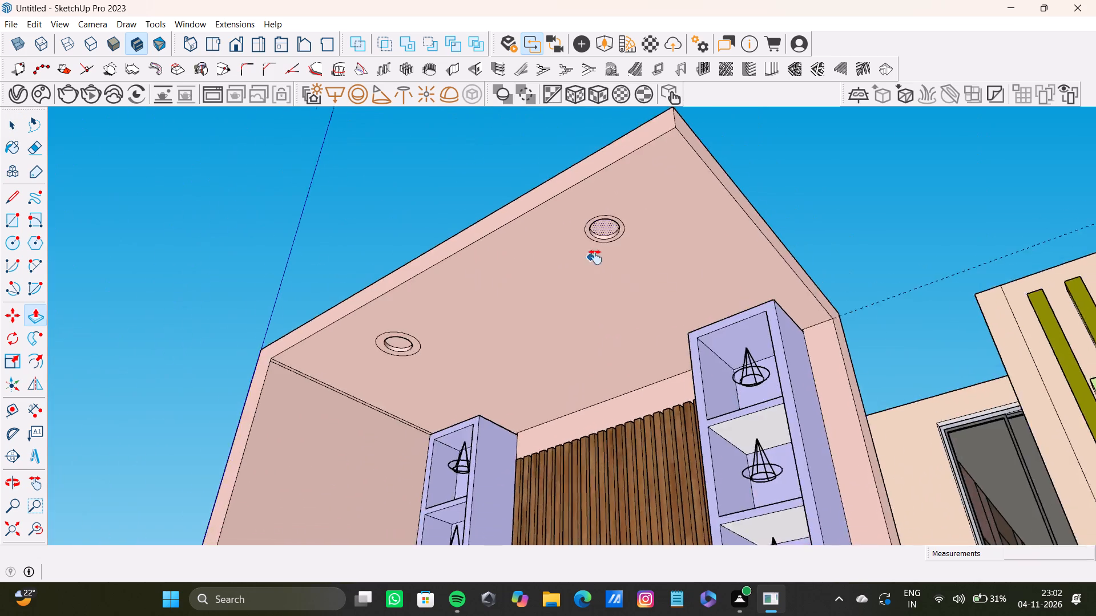
pyautogui.keyDown('shift'); pyautogui.moveTo(595, 257); pyautogui.dragTo(518, 269, button='middle'); pyautogui.keyUp('shift')
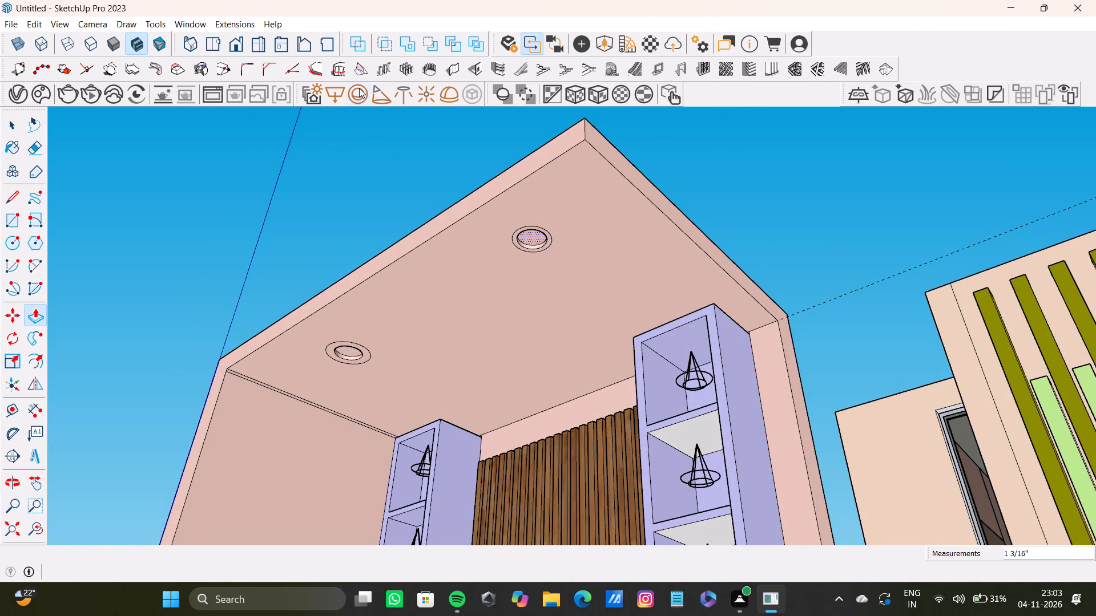
pyautogui.click(358, 90)
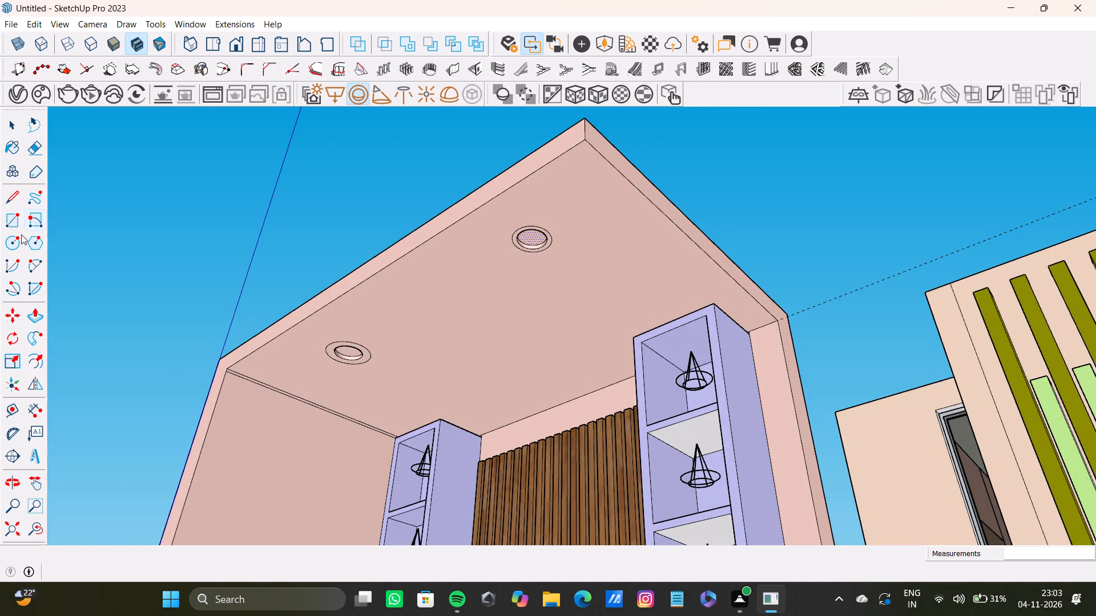
pyautogui.click(15, 238)
pyautogui.scroll(2, 555, 373)
pyautogui.moveTo(546, 355); pyautogui.dragTo(474, 271, button='middle')
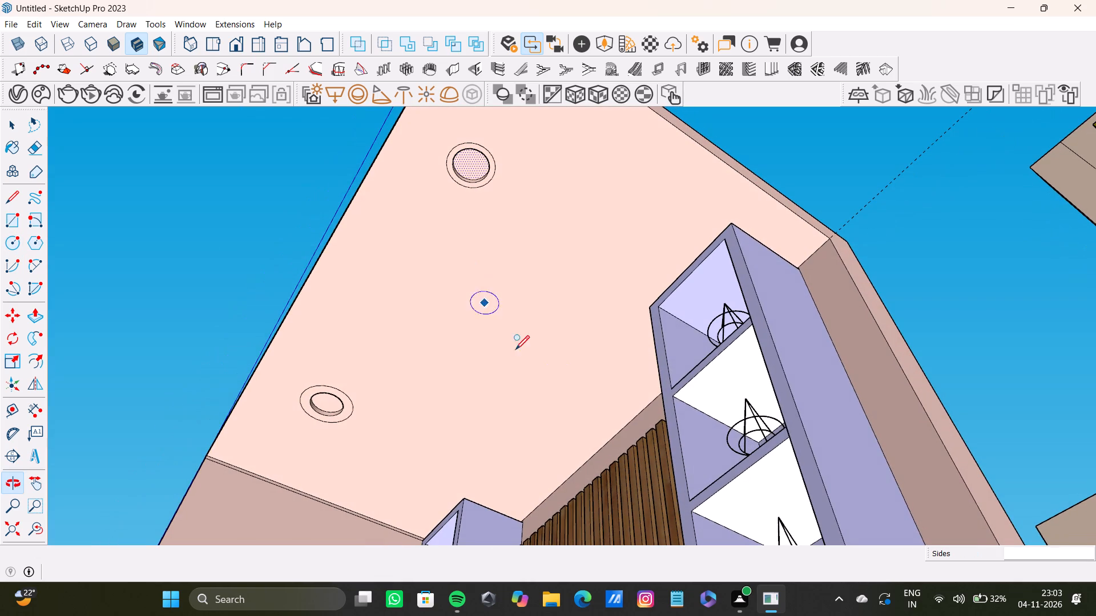
pyautogui.click(525, 355)
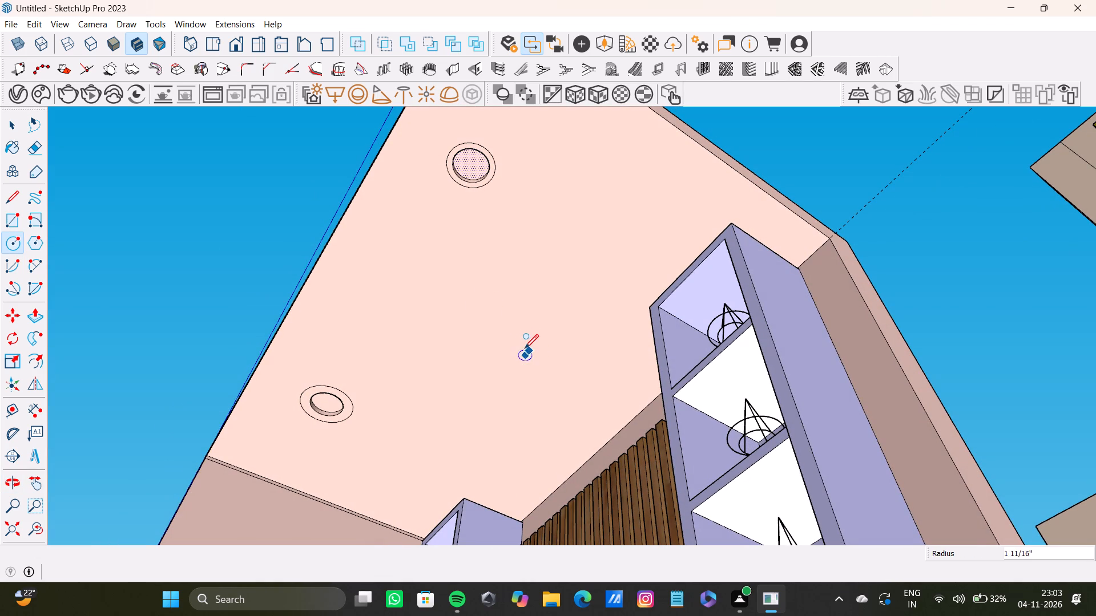
pyautogui.click(530, 338)
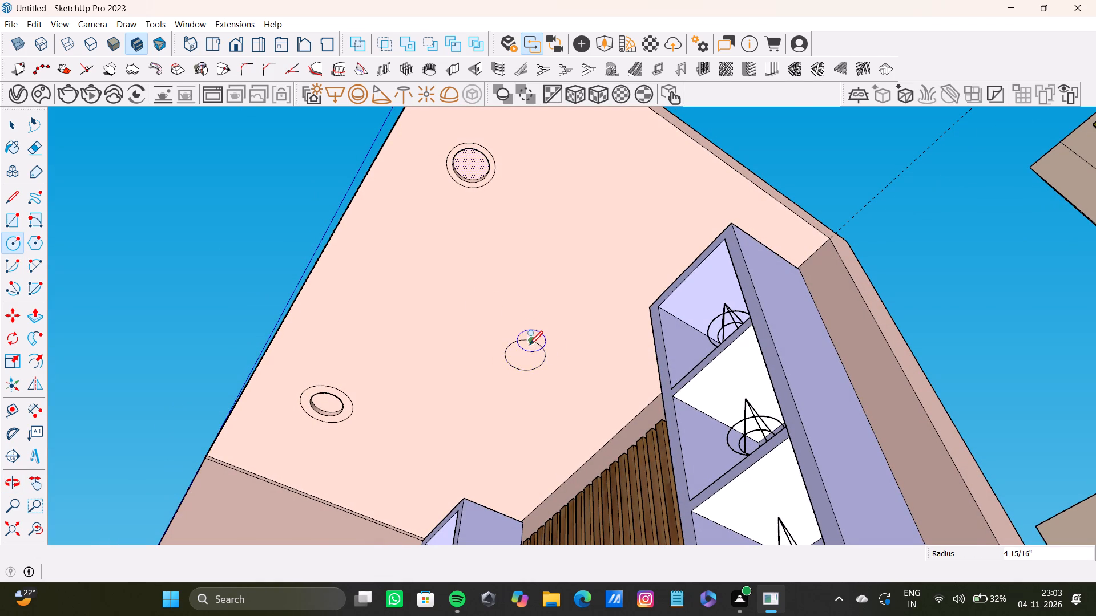
# Select the third circle's face and offset its edge inward to form an inner circle.
pyautogui.press('space')
pyautogui.scroll(8, 524, 359)
pyautogui.click(526, 356)
pyautogui.press('f')
pyautogui.moveTo(535, 354); pyautogui.dragTo(545, 338)
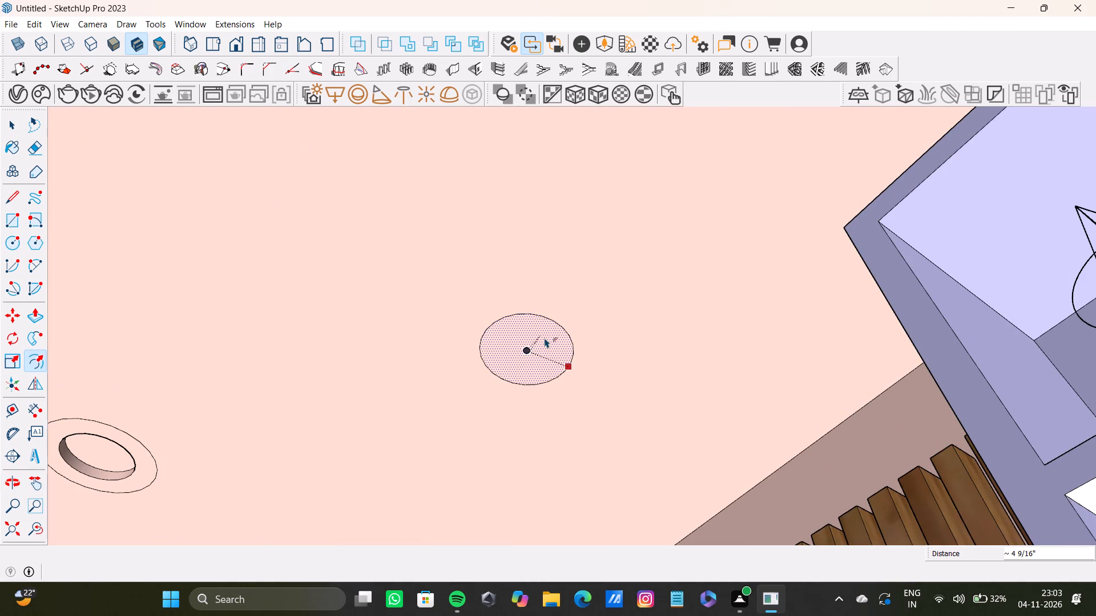
pyautogui.moveTo(545, 338); pyautogui.dragTo(554, 359)
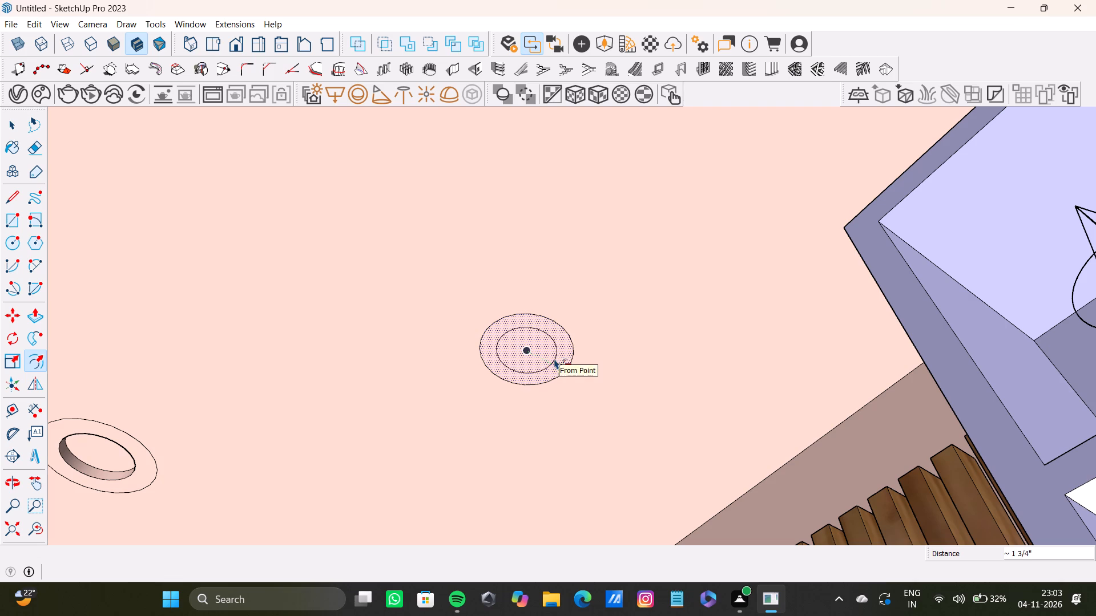
pyautogui.moveTo(554, 359); pyautogui.dragTo(557, 359)
pyautogui.press('space')
# Push/Pull the third fixture's inner circle about 2 3/8" up into the ceiling slab.
pyautogui.click(541, 350)
pyautogui.press('p')
pyautogui.moveTo(535, 355); pyautogui.dragTo(541, 341)
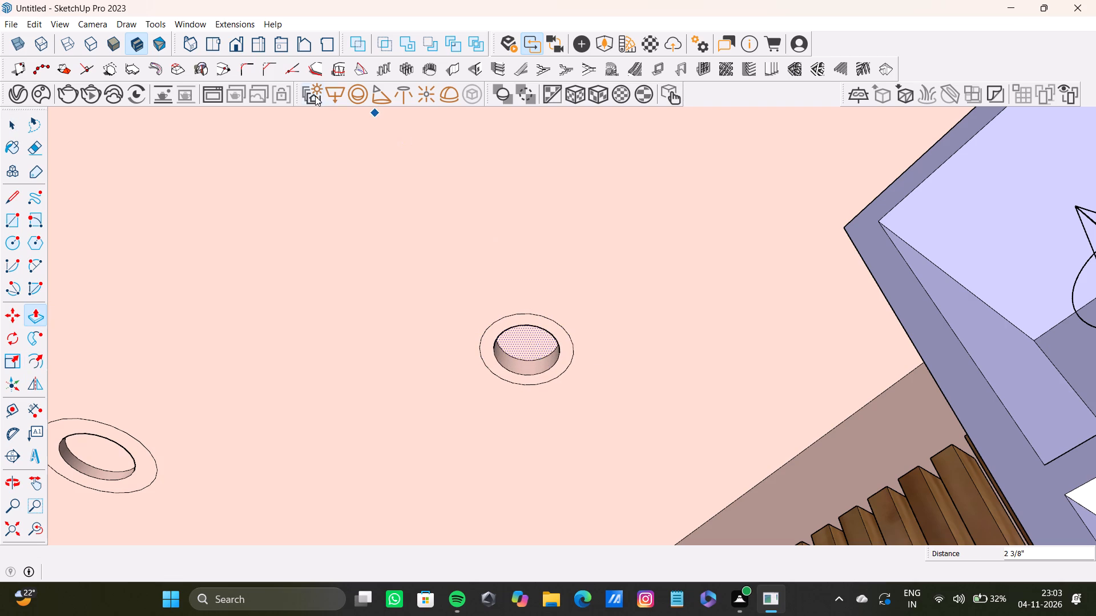
pyautogui.press('space')
# Place a V-Ray spot light on the top face inside the third ceiling recess, pointing down.
pyautogui.click(378, 91)
pyautogui.scroll(6, 487, 333)
pyautogui.click(546, 346)
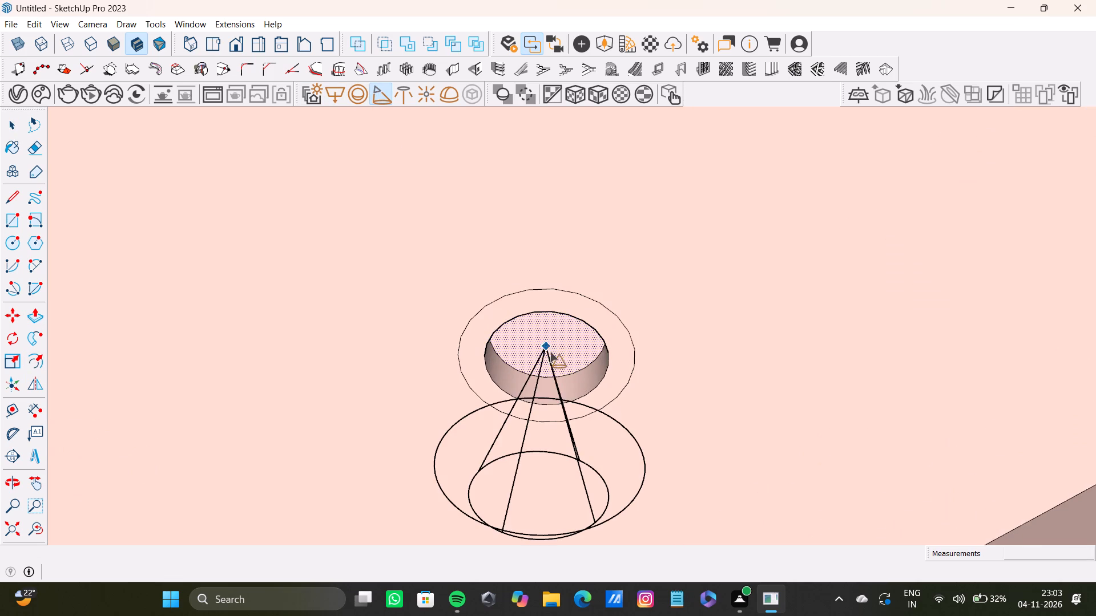
pyautogui.press('space')
# Move the new spot light about 4 11/16" straight down from the recess's top face.
pyautogui.scroll(-5, 558, 382)
pyautogui.moveTo(616, 410); pyautogui.dragTo(625, 526, button='middle')
pyautogui.scroll(3, 589, 425)
pyautogui.press('space')
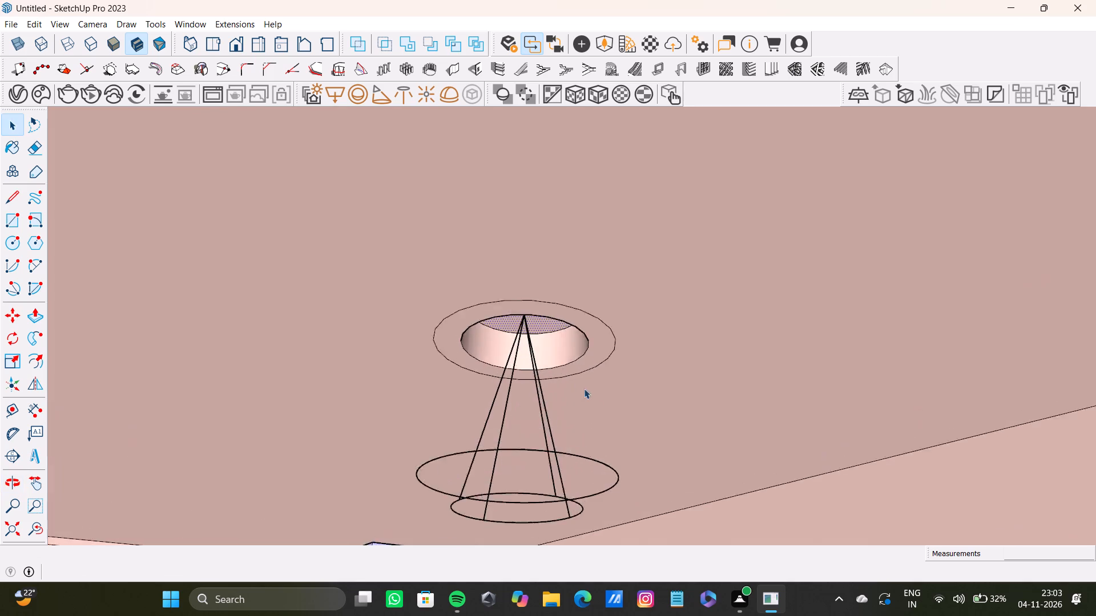
pyautogui.scroll(4, 584, 388)
pyautogui.moveTo(551, 355); pyautogui.dragTo(522, 317, button='middle')
pyautogui.scroll(7, 521, 317)
pyautogui.press('space')
pyautogui.click(513, 312)
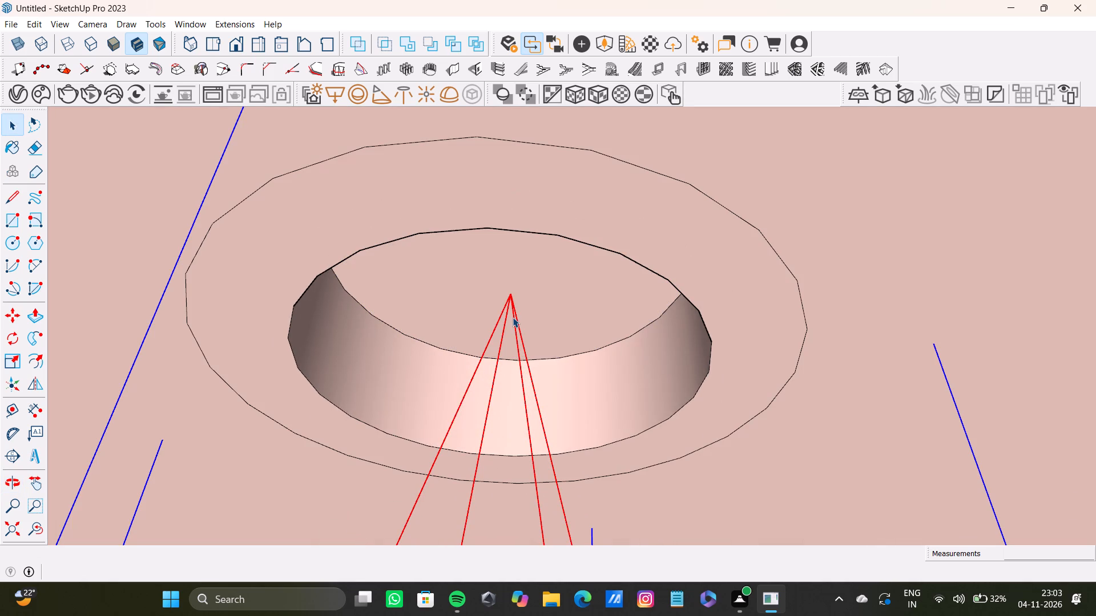
pyautogui.press('m')
pyautogui.press('space')
pyautogui.press('m')
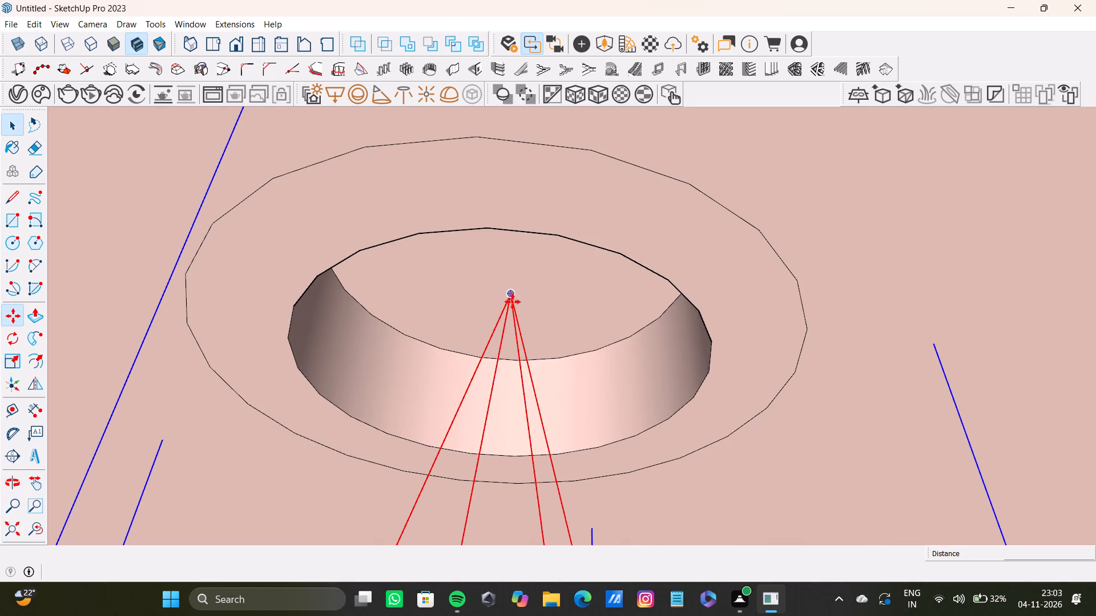
pyautogui.click(513, 295)
pyautogui.scroll(-2, 514, 330)
pyautogui.moveTo(513, 345); pyautogui.dragTo(538, 354, button='middle')
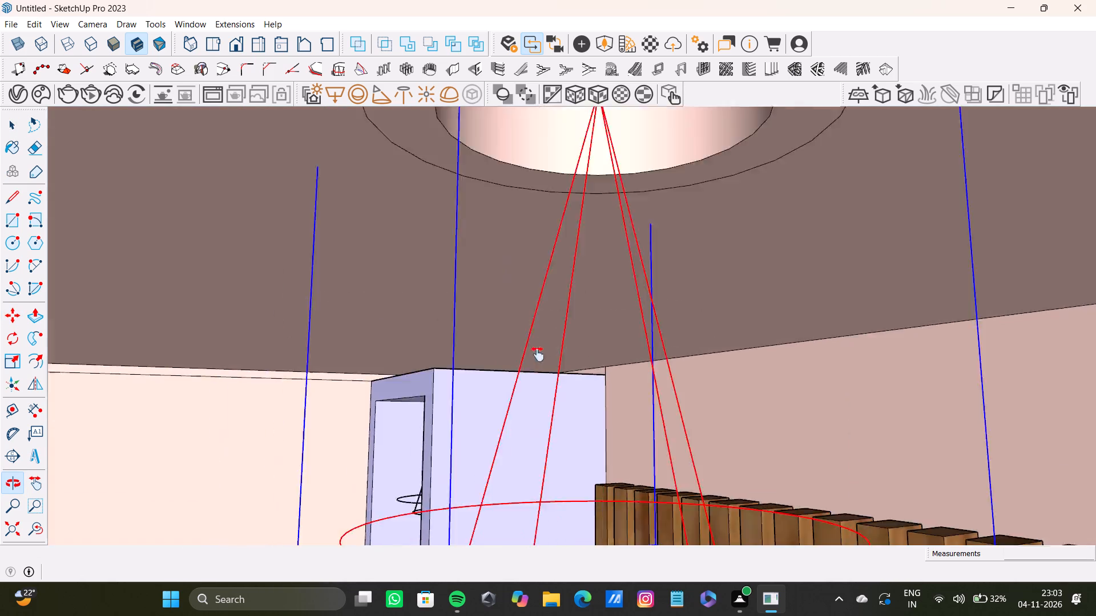
pyautogui.moveTo(538, 354); pyautogui.dragTo(539, 337, button='middle')
pyautogui.scroll(-7, 547, 330)
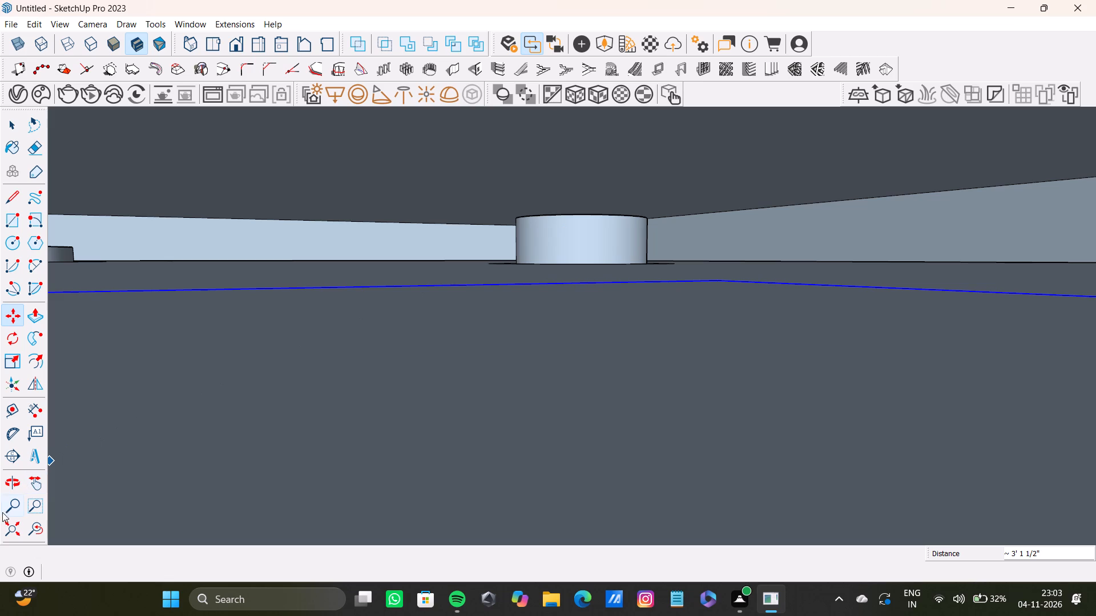
pyautogui.click(0, 528)
pyautogui.click(16, 526)
pyautogui.moveTo(240, 445); pyautogui.dragTo(430, 362, button='middle')
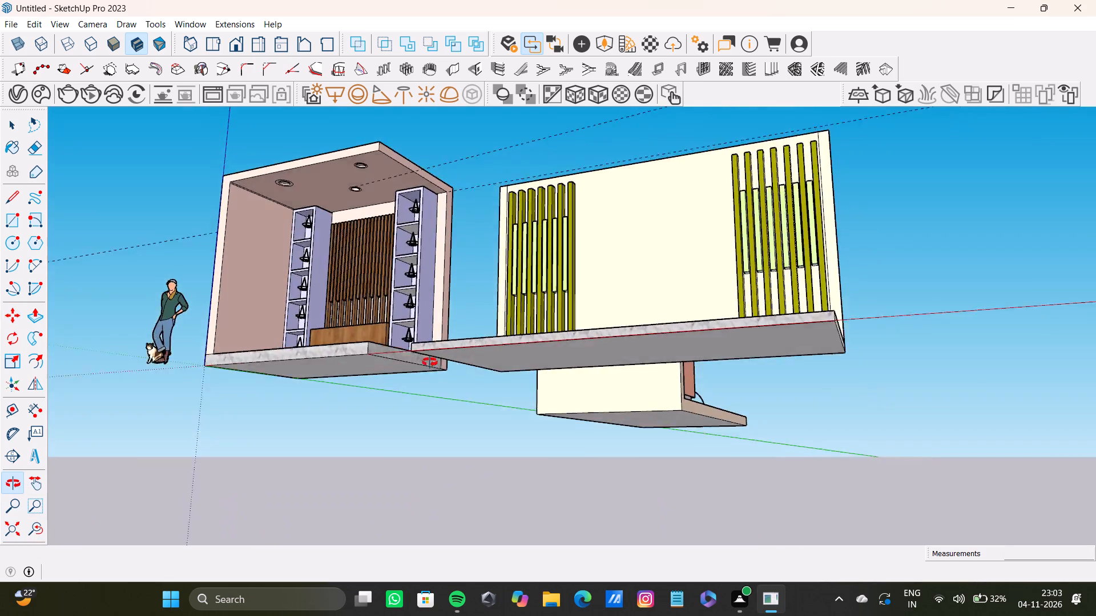
pyautogui.moveTo(430, 362); pyautogui.dragTo(391, 520, button='middle')
pyautogui.scroll(20, 336, 413)
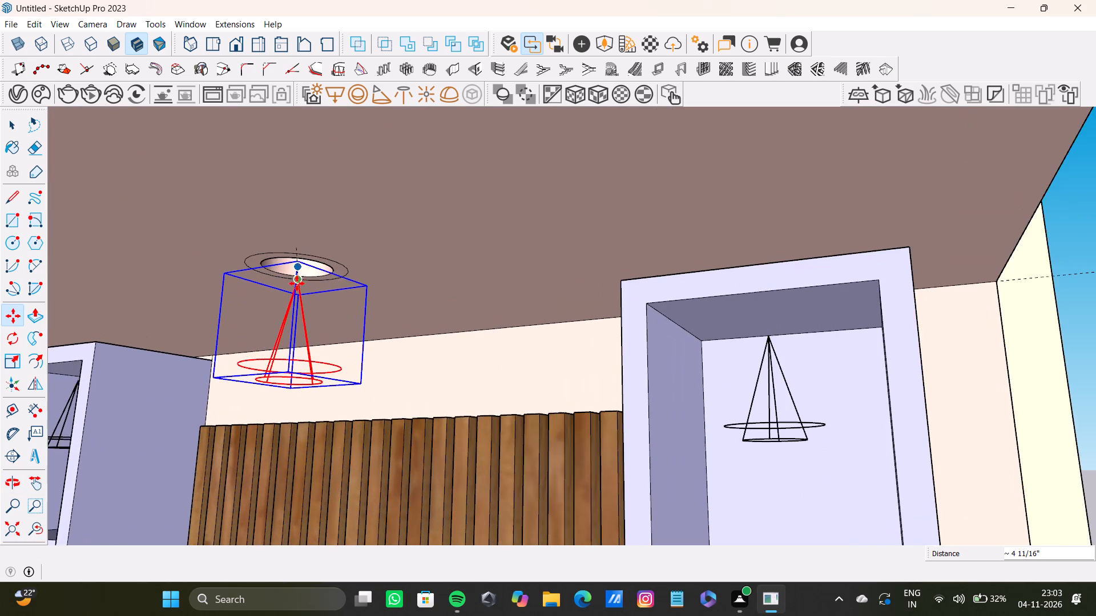
pyautogui.click(297, 283)
# Move the spot light sideways about 4 15/16" so its tip sits under the centre of the recess.
pyautogui.scroll(-4, 354, 355)
pyautogui.moveTo(353, 356); pyautogui.dragTo(471, 393, button='middle')
pyautogui.scroll(9, 367, 327)
pyautogui.click(244, 258)
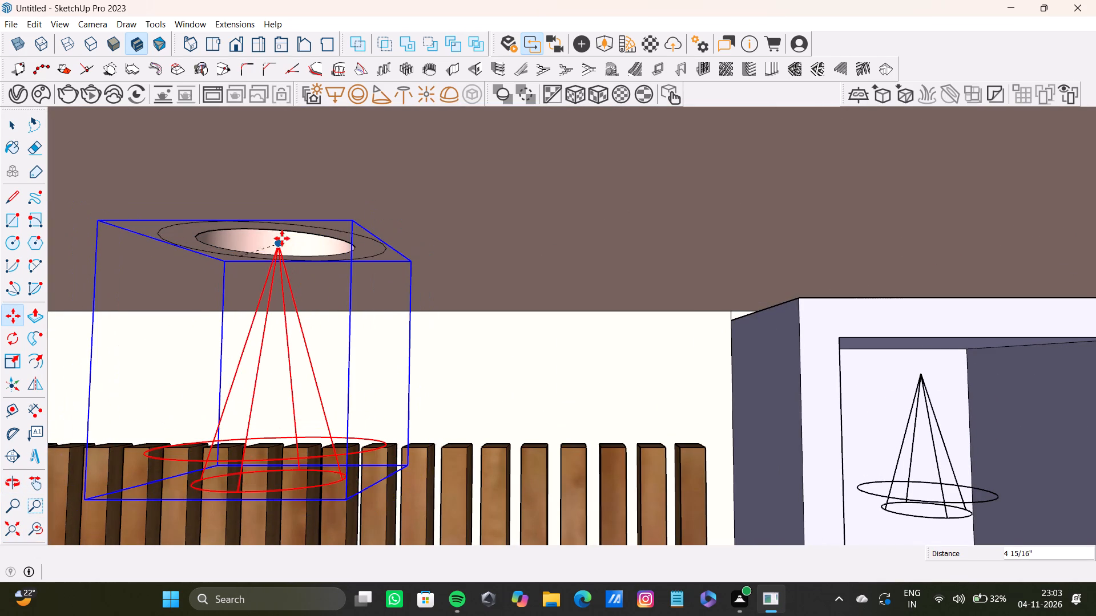
pyautogui.click(282, 239)
# Examine the spot light's position relative to its ceiling recess from several angles.
pyautogui.scroll(-4, 381, 343)
pyautogui.moveTo(381, 343); pyautogui.dragTo(155, 286, button='middle')
pyautogui.scroll(9, 431, 325)
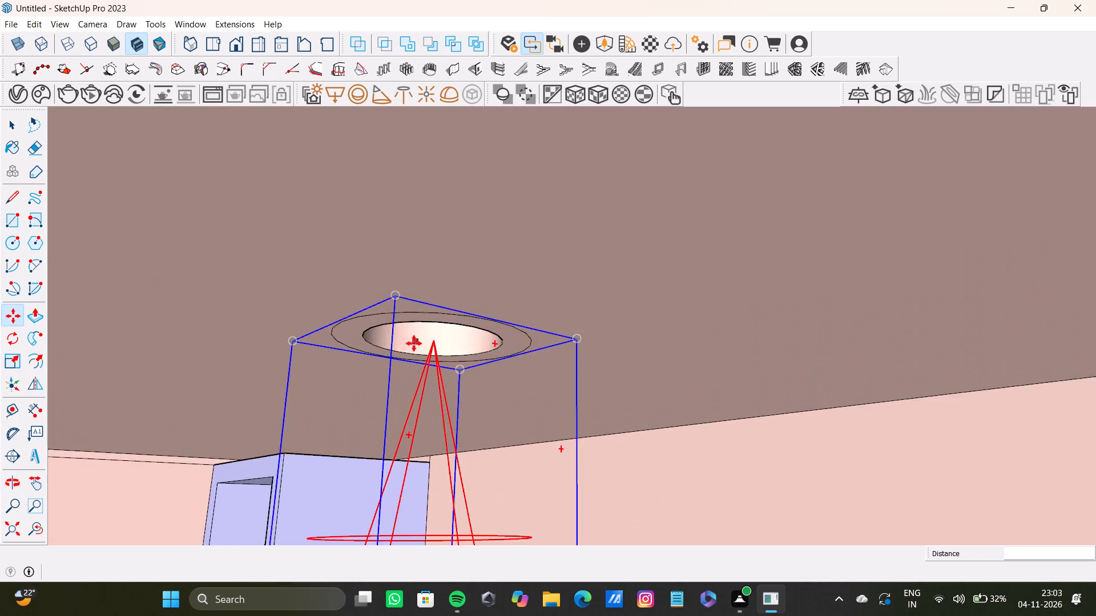
pyautogui.scroll(7, 414, 343)
pyautogui.moveTo(456, 348); pyautogui.dragTo(534, 371, button='middle')
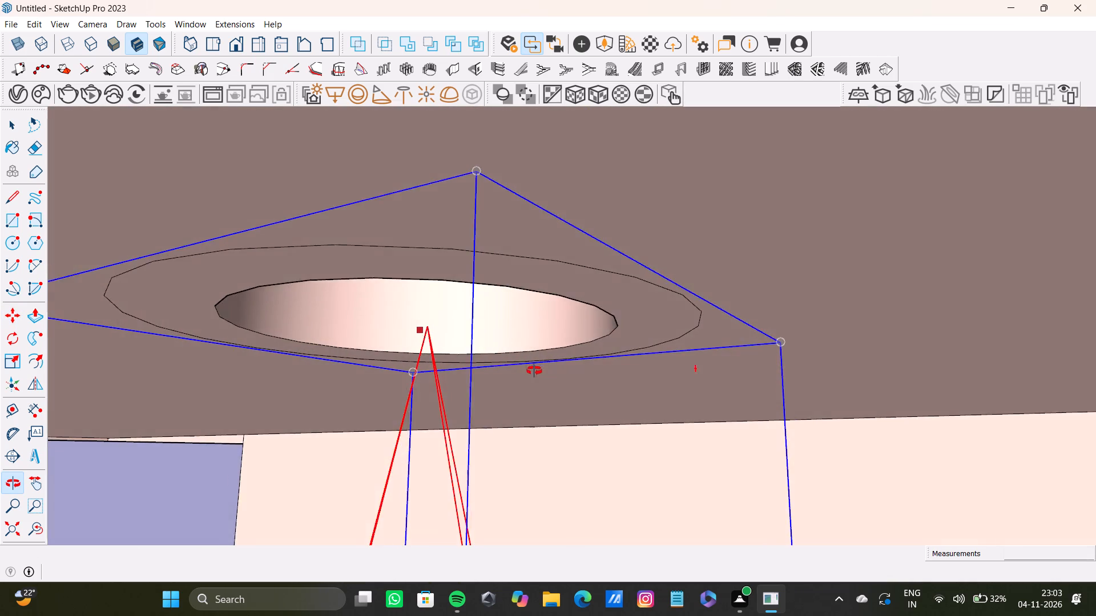
pyautogui.moveTo(534, 371); pyautogui.dragTo(528, 374, button='middle')
pyautogui.scroll(-20, 492, 388)
pyautogui.scroll(-3, 492, 388)
pyautogui.moveTo(505, 371); pyautogui.dragTo(569, 358, button='middle')
pyautogui.scroll(2, 408, 380)
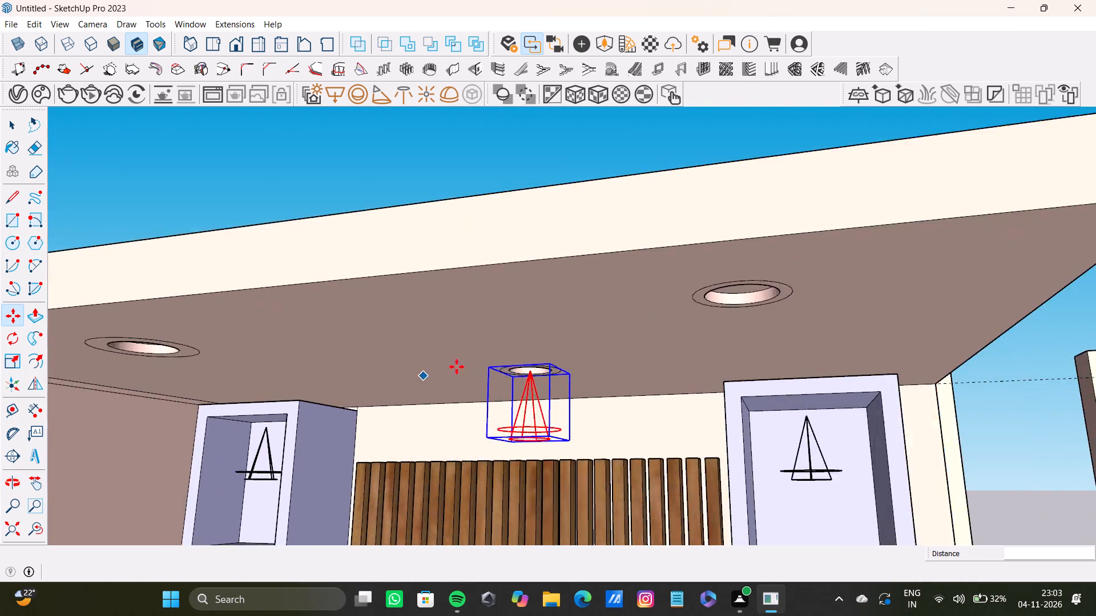
# Copy the spot light from the rear-centre ceiling recess to the empty recess near the slab's open side, about 3' 11 3/8" away.
pyautogui.scroll(9, 457, 367)
pyautogui.keyDown('ctrl'); pyautogui.click(546, 366); pyautogui.keyUp('ctrl')
pyautogui.scroll(-6, 626, 379)
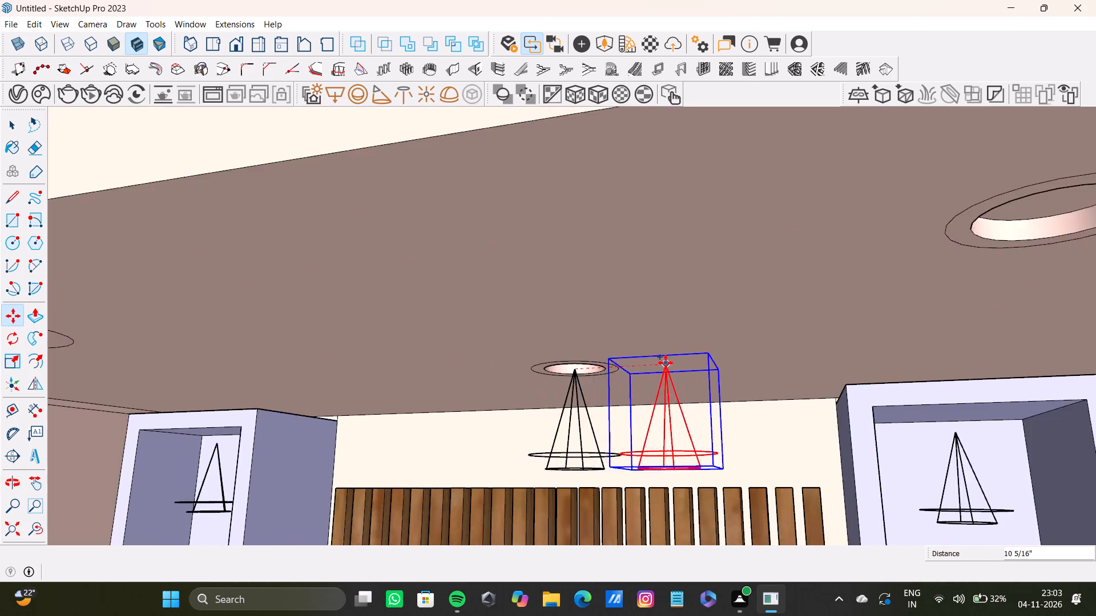
pyautogui.scroll(-1, 666, 363)
pyautogui.keyDown('shift'); pyautogui.moveTo(693, 351); pyautogui.dragTo(374, 390, button='middle'); pyautogui.keyUp('shift')
pyautogui.scroll(2, 390, 357)
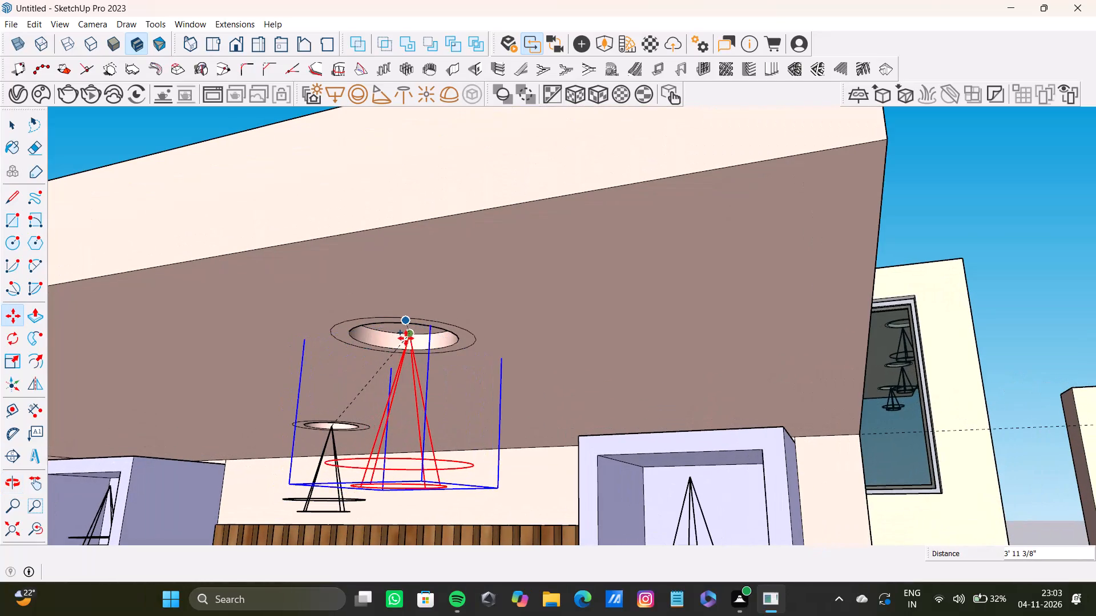
pyautogui.click(405, 331)
# Move the copied spot light about 4 1/8" sideways so its tip sits at the centre of the recess.
pyautogui.moveTo(447, 365); pyautogui.dragTo(626, 375, button='middle')
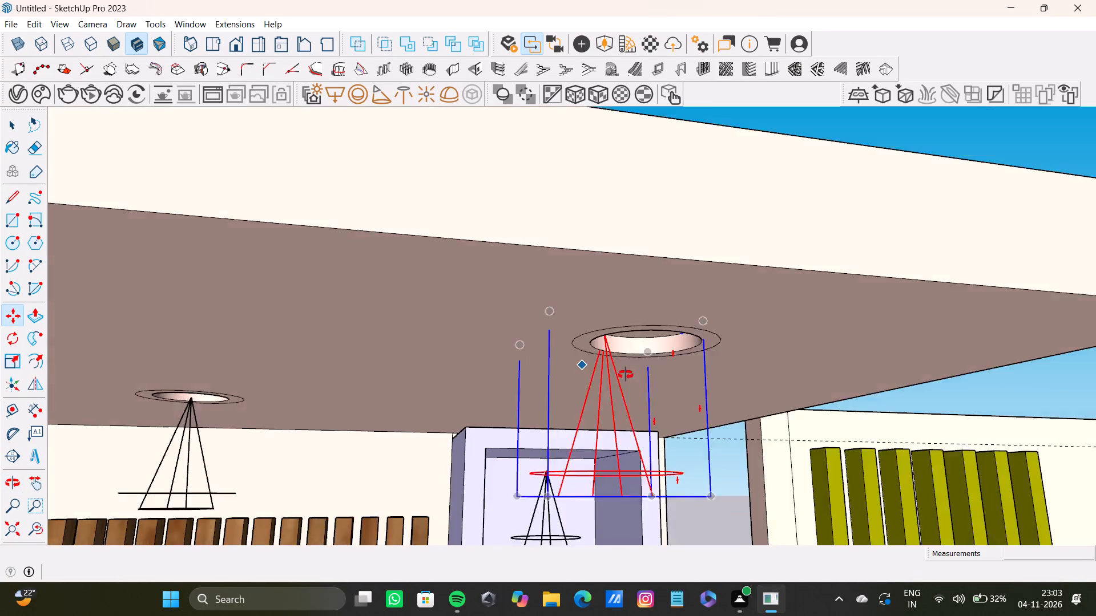
pyautogui.moveTo(626, 375); pyautogui.dragTo(501, 380, button='middle')
pyautogui.scroll(4, 504, 387)
pyautogui.moveTo(498, 390); pyautogui.dragTo(597, 356, button='middle')
pyautogui.scroll(2, 597, 341)
pyautogui.click(591, 302)
pyautogui.click(537, 257)
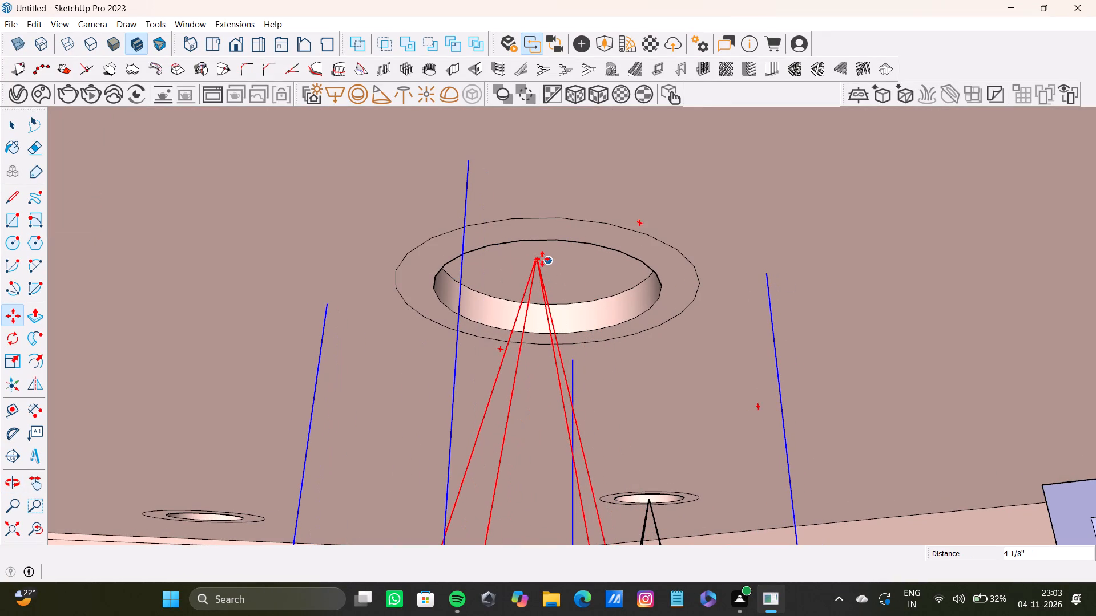
# Lower the centred spot light straight down out of the recess, with a final move of about 1 3/4".
pyautogui.click(537, 256)
pyautogui.click(535, 283)
pyautogui.scroll(-4, 541, 350)
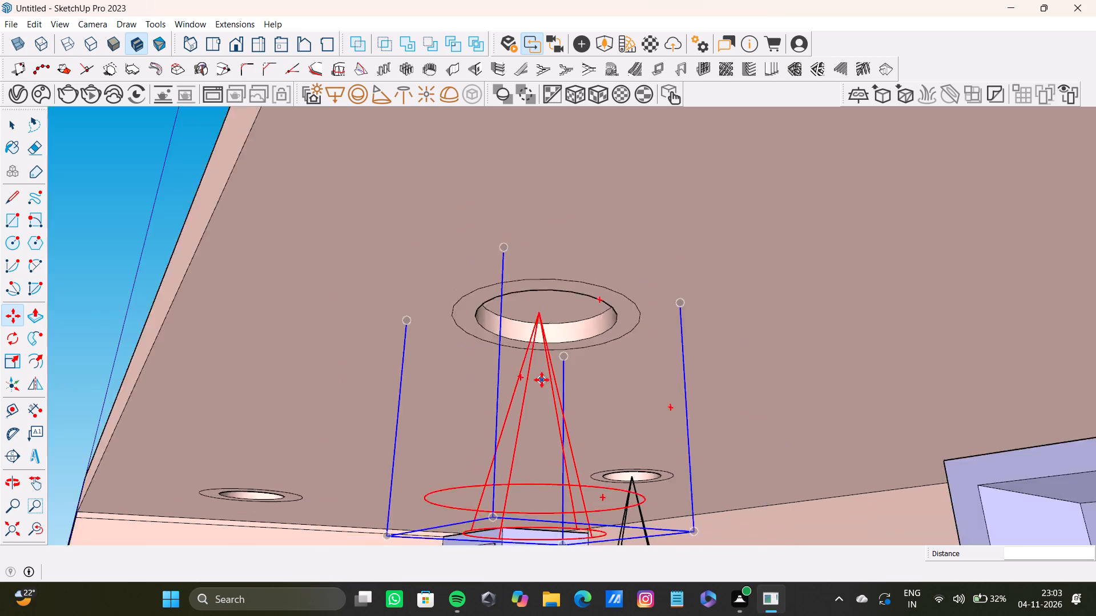
pyautogui.scroll(-4, 542, 380)
pyautogui.moveTo(544, 396); pyautogui.dragTo(665, 375, button='middle')
pyautogui.scroll(6, 724, 345)
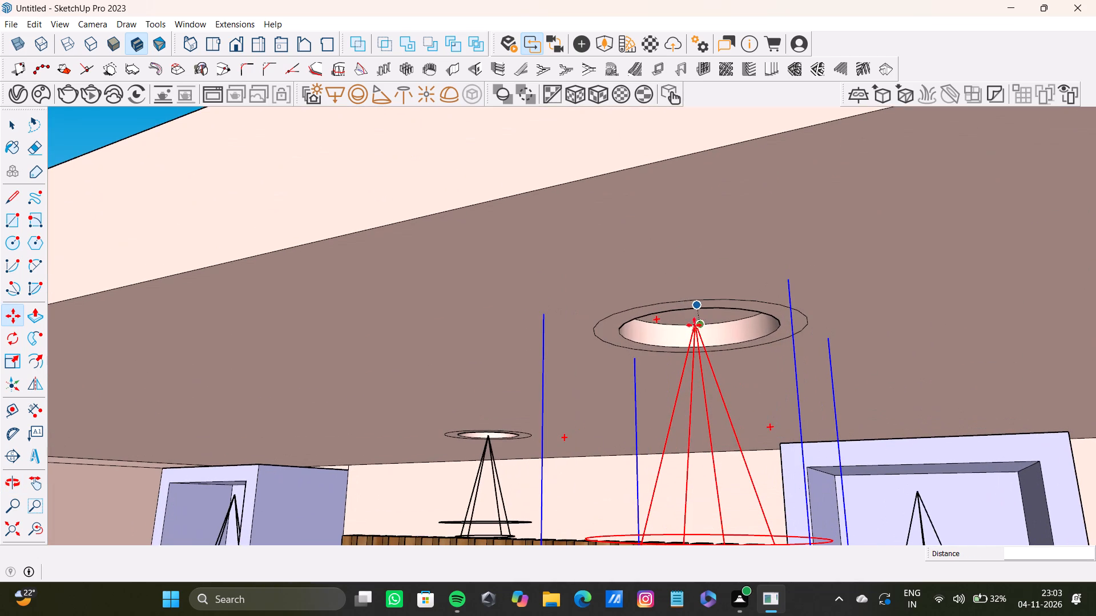
pyautogui.moveTo(695, 326); pyautogui.dragTo(695, 340)
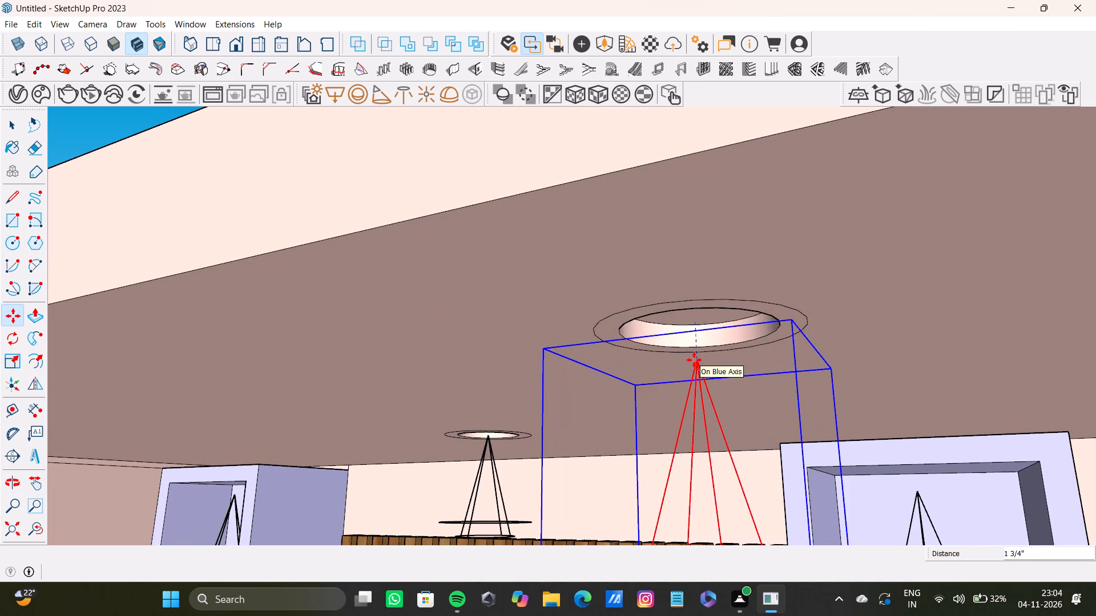
pyautogui.click(694, 360)
# Copy this spot light across to the remaining empty recess on the opposite side of the ceiling, about 6' 11 7/8" away.
pyautogui.click(698, 364)
pyautogui.scroll(-4, 568, 398)
pyautogui.moveTo(461, 412); pyautogui.dragTo(771, 344, button='middle')
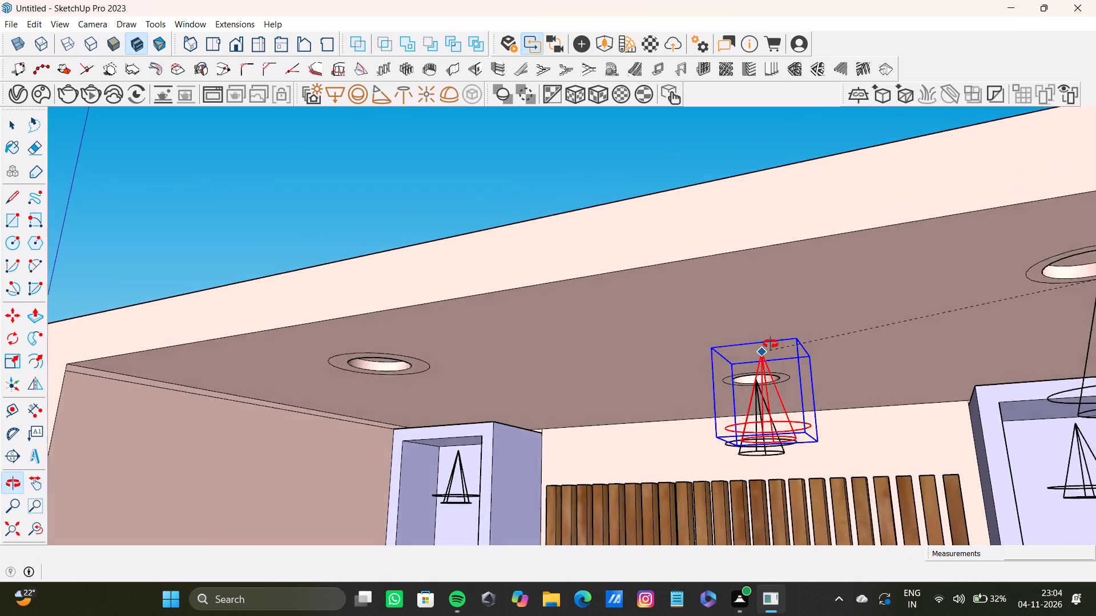
pyautogui.moveTo(771, 344); pyautogui.dragTo(750, 311, button='middle')
pyautogui.scroll(5, 497, 375)
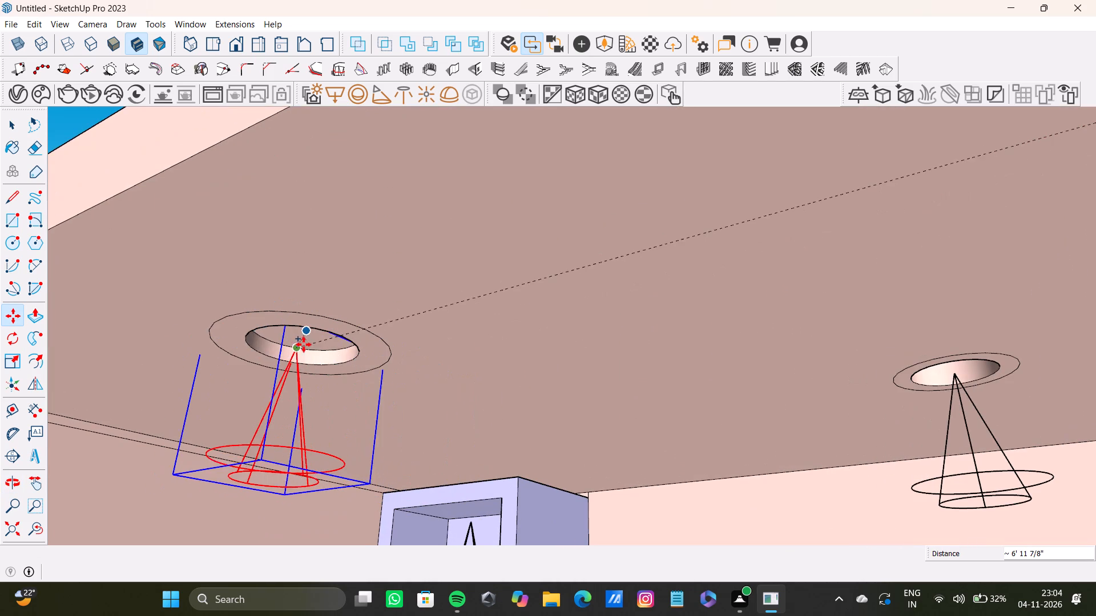
pyautogui.click(303, 344)
# Reposition the newly copied spot light beneath its recess, with the second move about 9 3/16".
pyautogui.scroll(7, 309, 359)
pyautogui.click(296, 319)
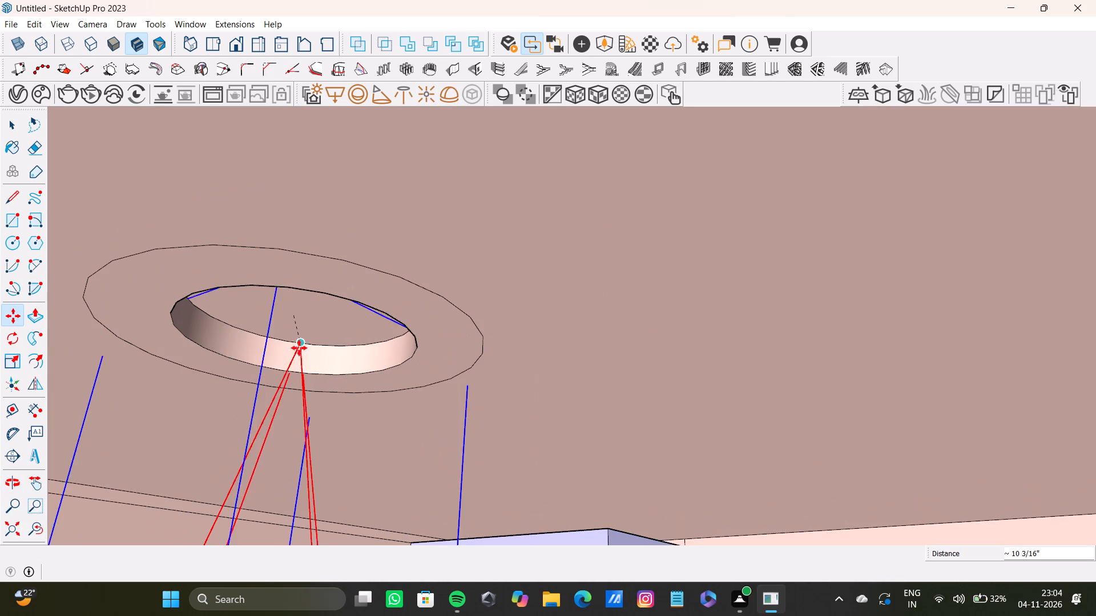
pyautogui.click(292, 359)
pyautogui.scroll(-19, 349, 375)
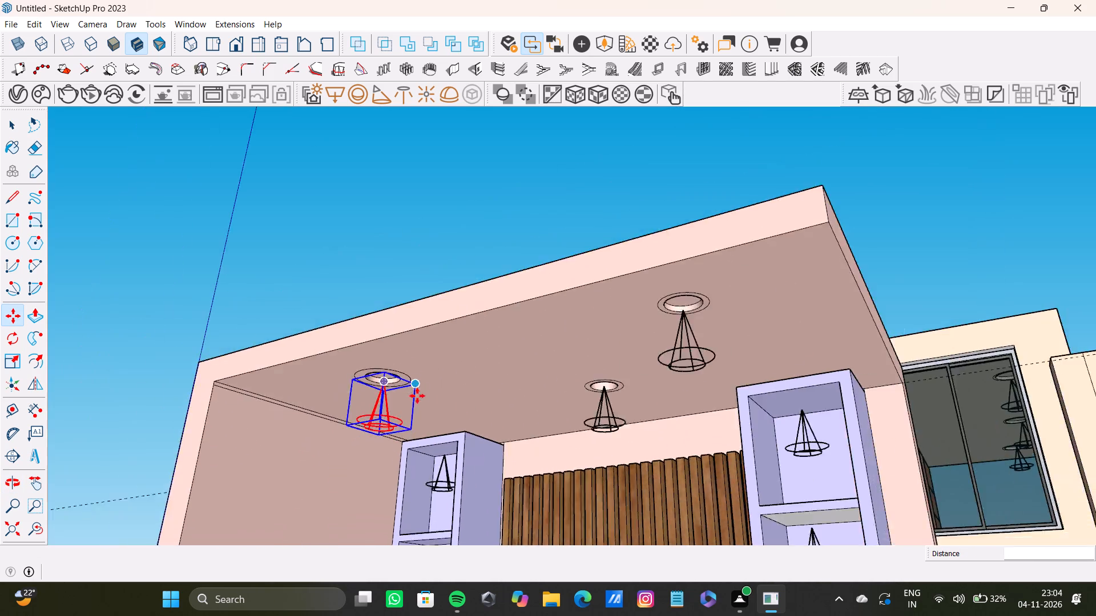
pyautogui.moveTo(417, 396); pyautogui.dragTo(646, 380, button='middle')
pyautogui.scroll(4, 501, 355)
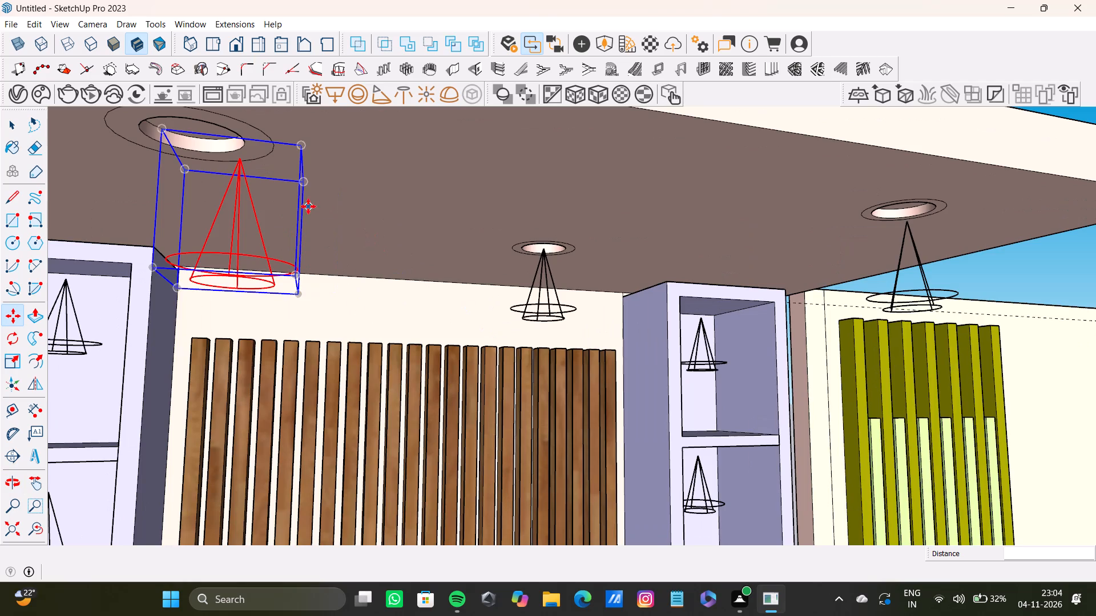
pyautogui.keyDown('shift'); pyautogui.moveTo(320, 208); pyautogui.dragTo(529, 334, button='middle'); pyautogui.keyUp('shift')
pyautogui.scroll(3, 542, 342)
pyautogui.click(529, 330)
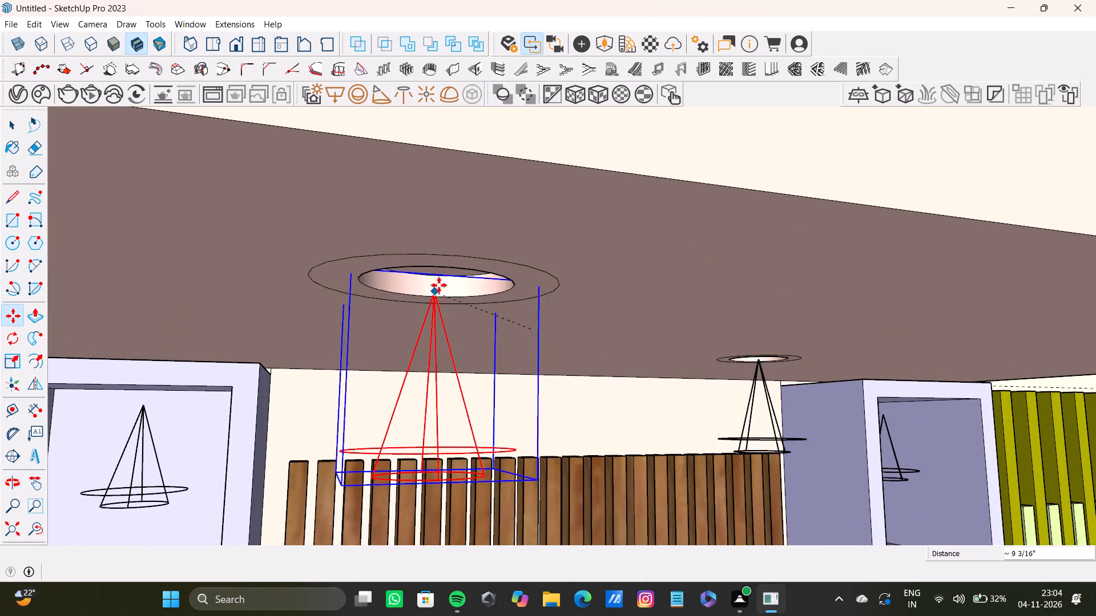
pyautogui.click(441, 281)
# Move the copied spot light about 4 5/8" toward the recess centre and lower it slightly.
pyautogui.moveTo(485, 314); pyautogui.dragTo(799, 344, button='middle')
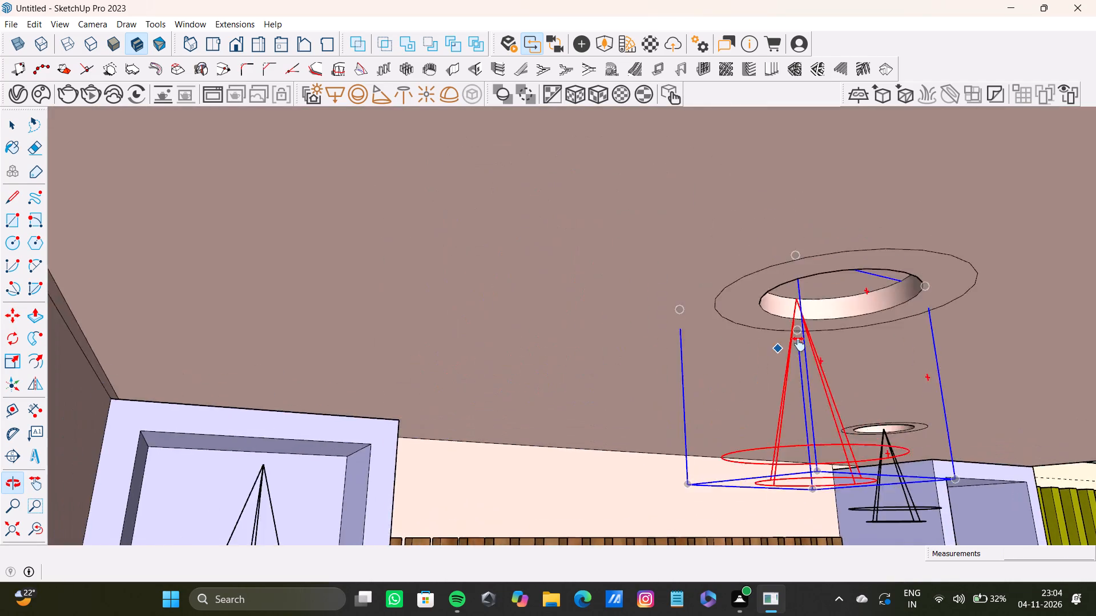
pyautogui.moveTo(799, 344); pyautogui.dragTo(724, 367, button='middle')
pyautogui.scroll(2, 676, 294)
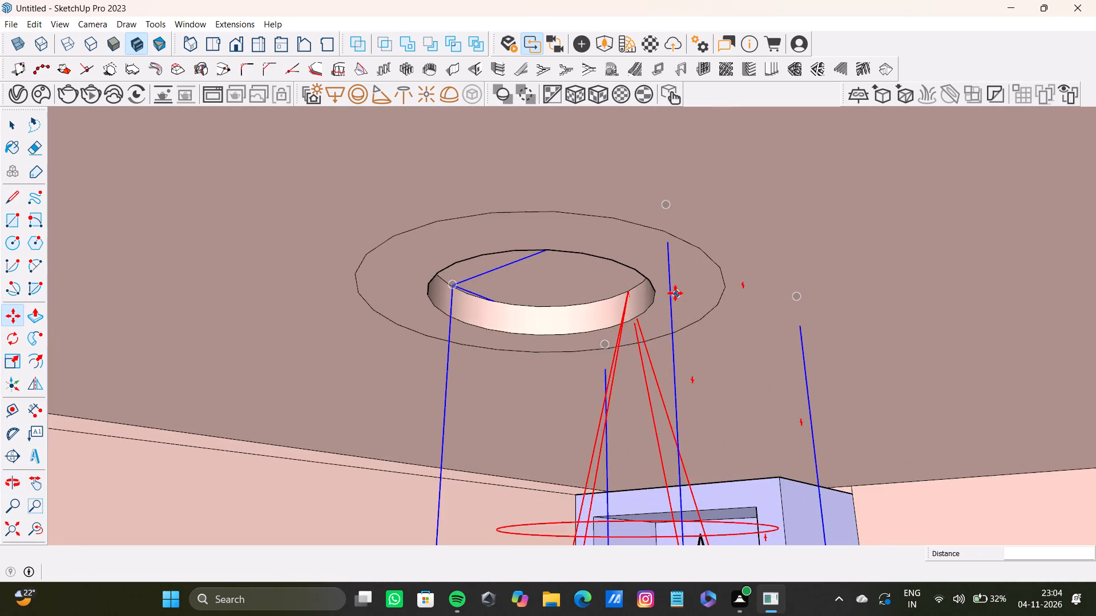
pyautogui.scroll(3, 675, 293)
pyautogui.click(627, 298)
pyautogui.click(514, 268)
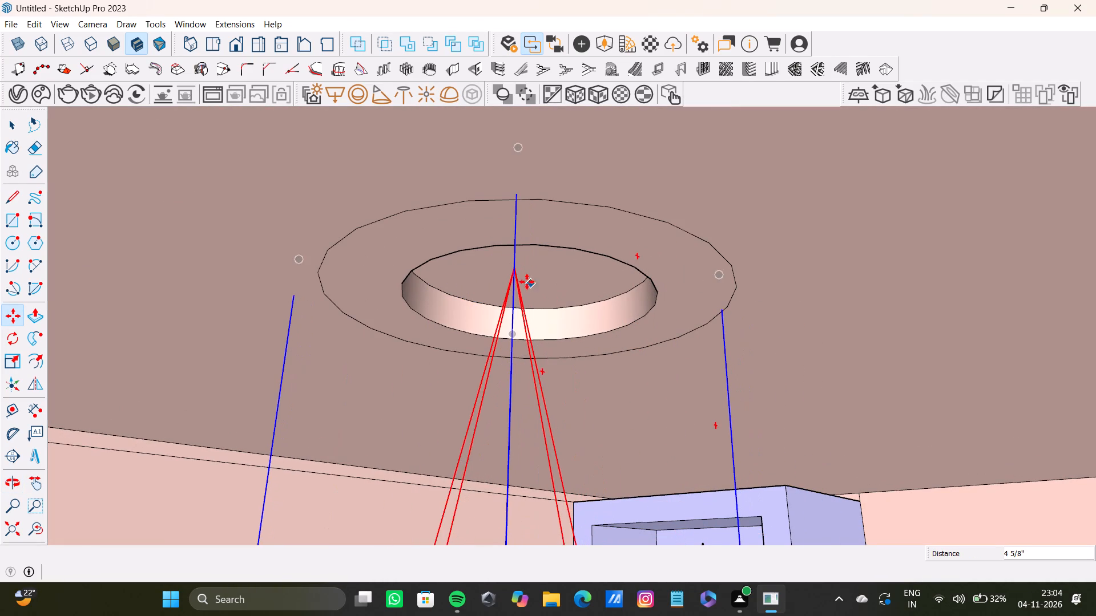
pyautogui.click(515, 270)
pyautogui.click(511, 310)
pyautogui.scroll(-5, 574, 338)
# Centre the spot light in its recess with a move of about 3 1/4" and lower it about 1".
pyautogui.moveTo(574, 341); pyautogui.dragTo(666, 370, button='middle')
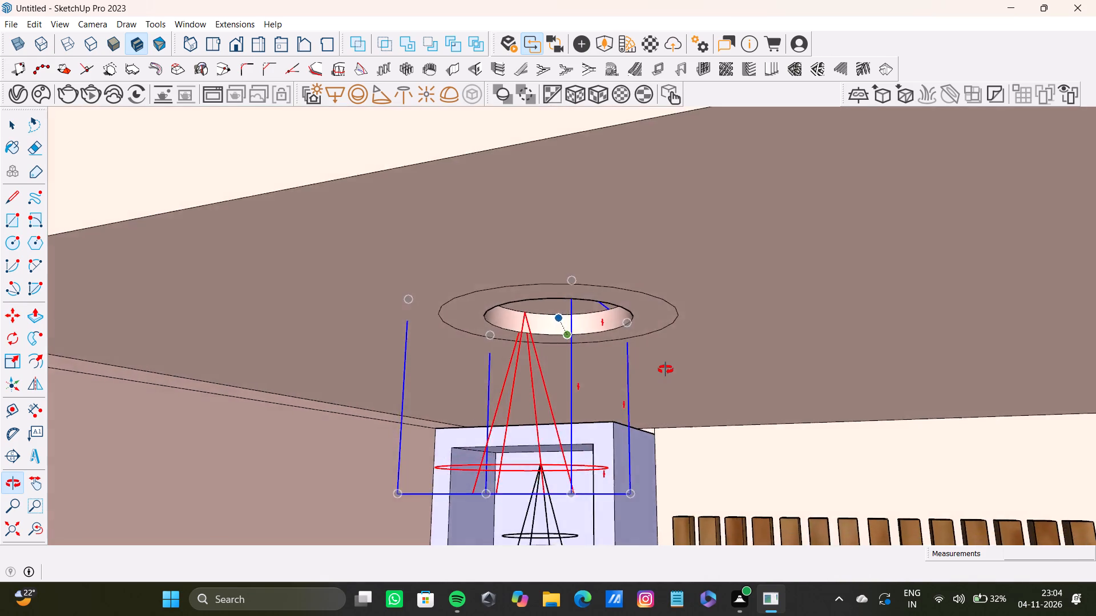
pyautogui.moveTo(666, 370); pyautogui.dragTo(624, 323, button='middle')
pyautogui.scroll(5, 539, 325)
pyautogui.press('space')
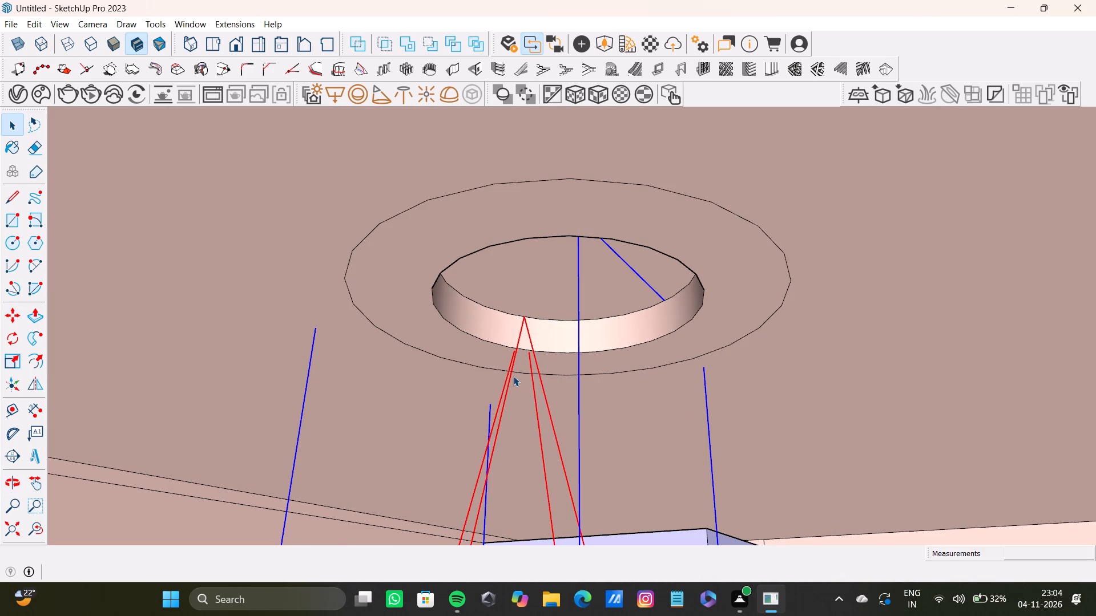
pyautogui.click(510, 376)
pyautogui.press('m')
pyautogui.moveTo(528, 314); pyautogui.dragTo(533, 312)
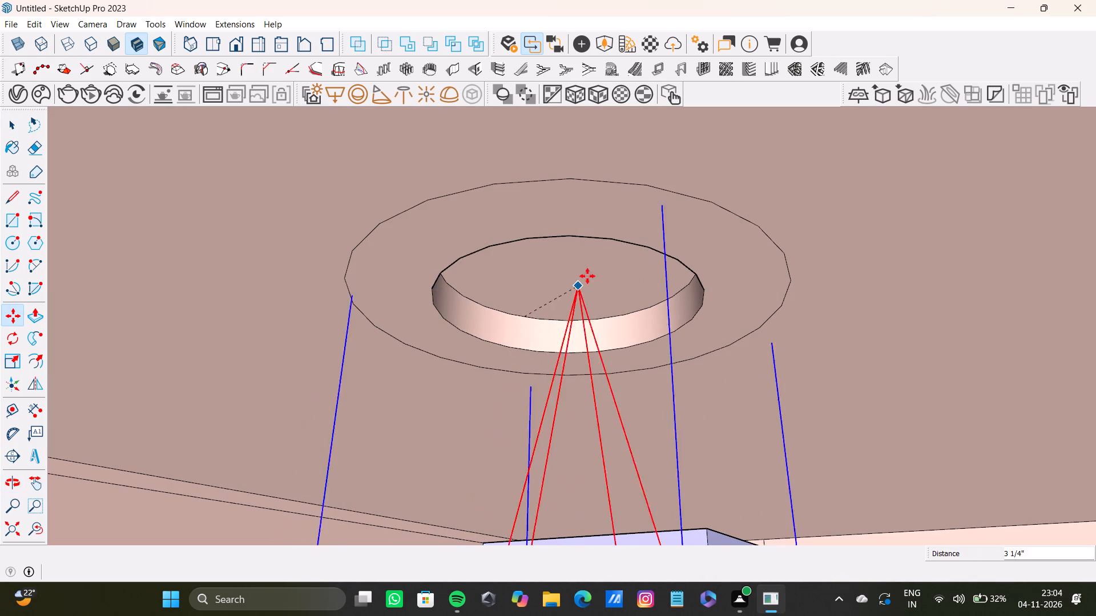
pyautogui.click(574, 270)
pyautogui.click(577, 274)
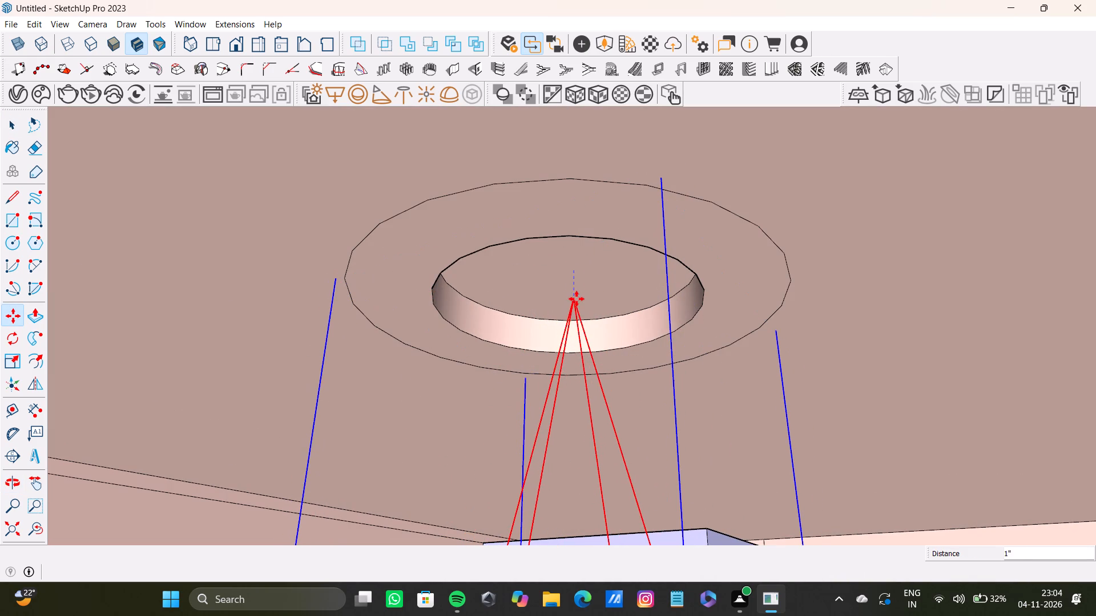
pyautogui.click(578, 305)
pyautogui.press('space')
# Push/Pull the front face of the short side wall beside the shelf tower forward to the slab's front edge, finishing with about 7' 5/16".
pyautogui.scroll(-17, 578, 335)
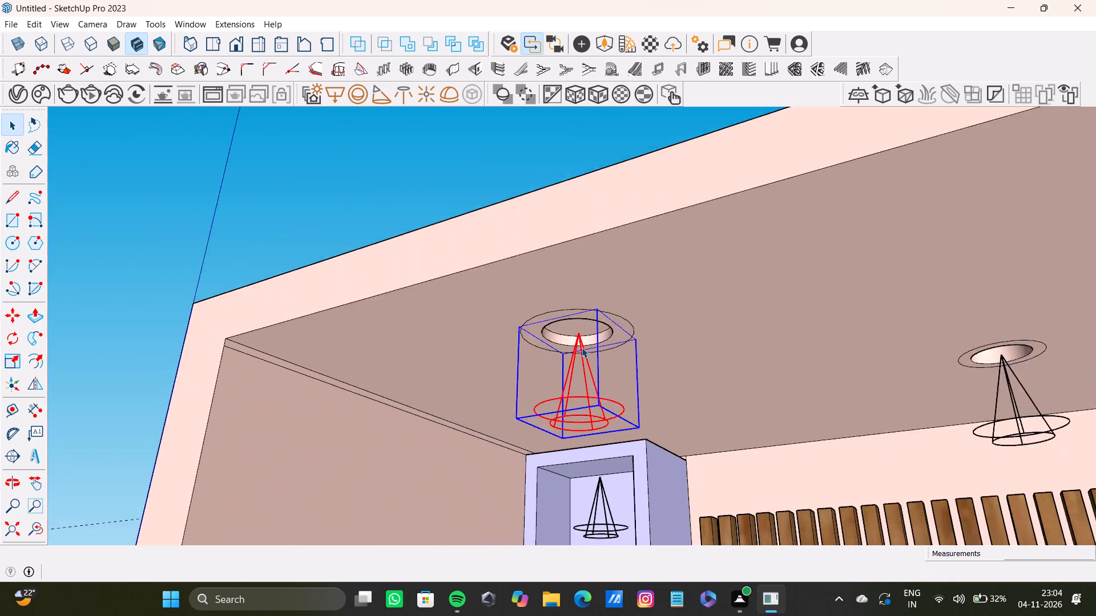
pyautogui.scroll(-2, 582, 347)
pyautogui.moveTo(591, 367); pyautogui.dragTo(575, 419, button='middle')
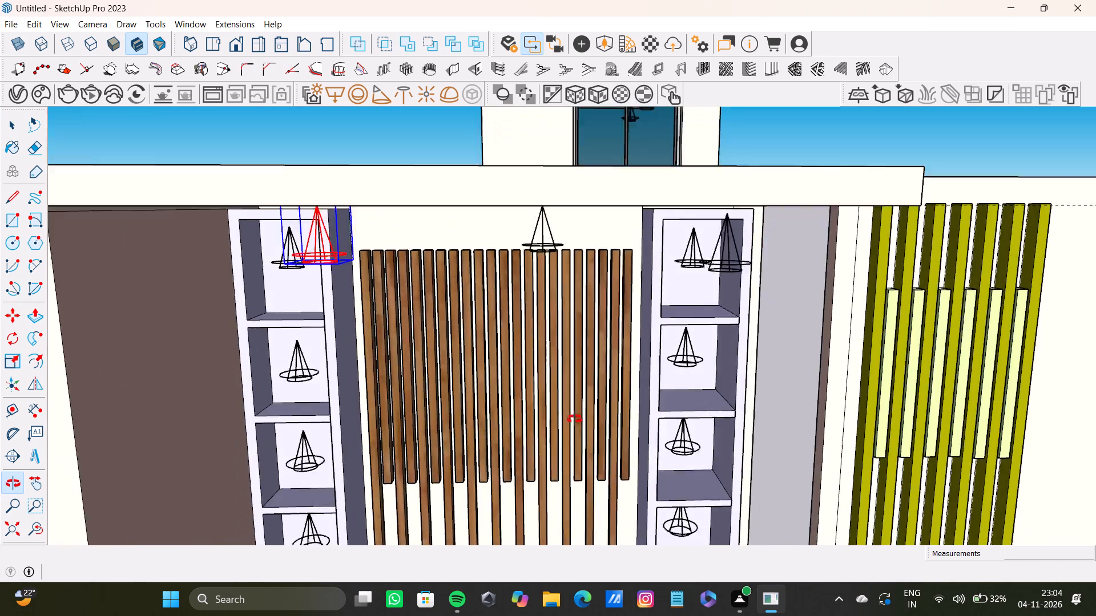
pyautogui.moveTo(575, 419); pyautogui.dragTo(575, 424, button='middle')
pyautogui.scroll(-7, 575, 424)
pyautogui.moveTo(615, 429); pyautogui.dragTo(543, 339, button='middle')
pyautogui.scroll(3, 647, 387)
pyautogui.click(666, 391)
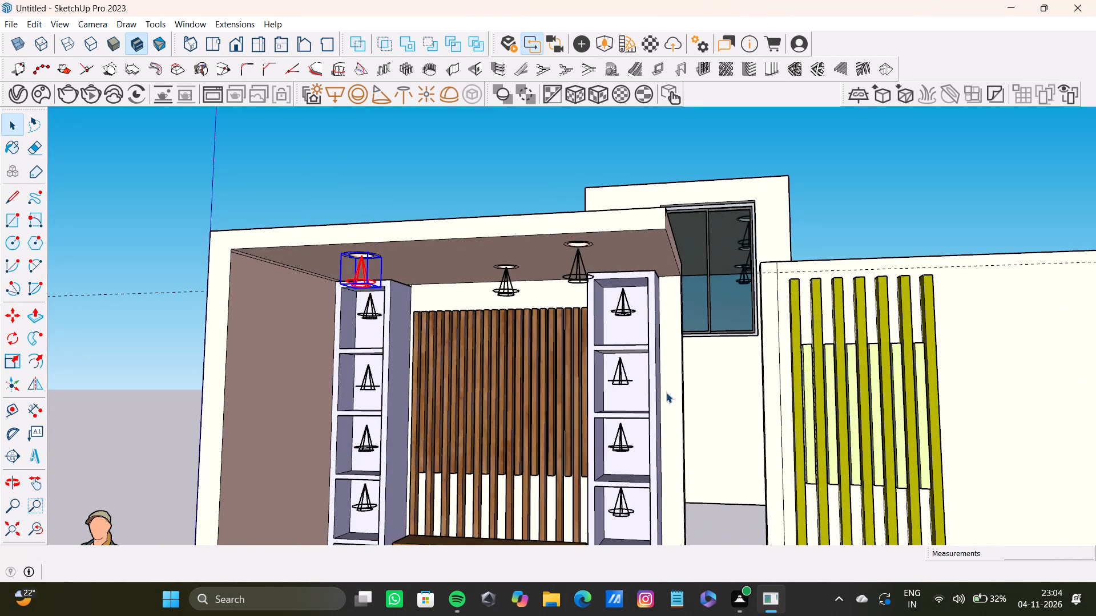
pyautogui.press('p')
pyautogui.moveTo(664, 393); pyautogui.dragTo(630, 436)
pyautogui.moveTo(680, 405); pyautogui.dragTo(658, 359)
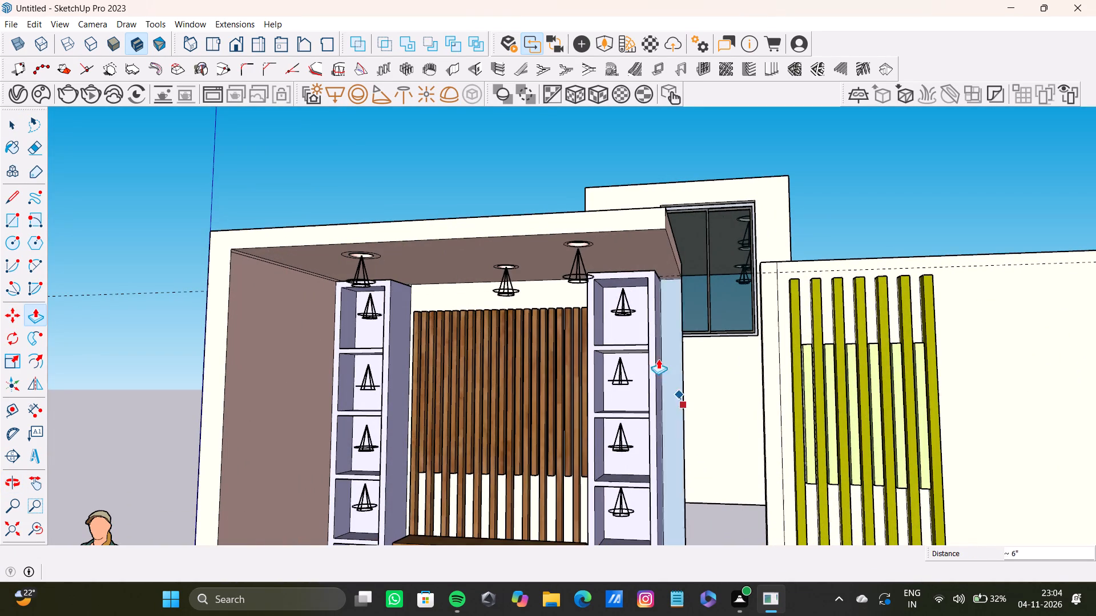
pyautogui.moveTo(658, 359); pyautogui.dragTo(634, 244)
pyautogui.moveTo(671, 294); pyautogui.dragTo(656, 256)
pyautogui.moveTo(679, 343); pyautogui.dragTo(609, 259, button='middle')
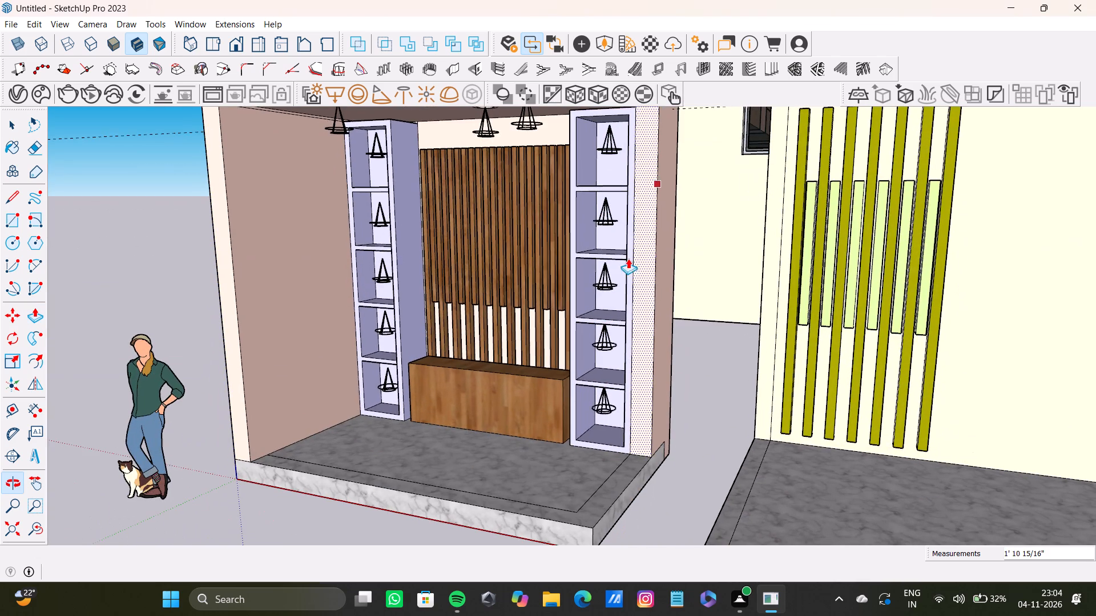
pyautogui.moveTo(646, 287); pyautogui.dragTo(552, 295)
pyautogui.moveTo(656, 420); pyautogui.dragTo(568, 511)
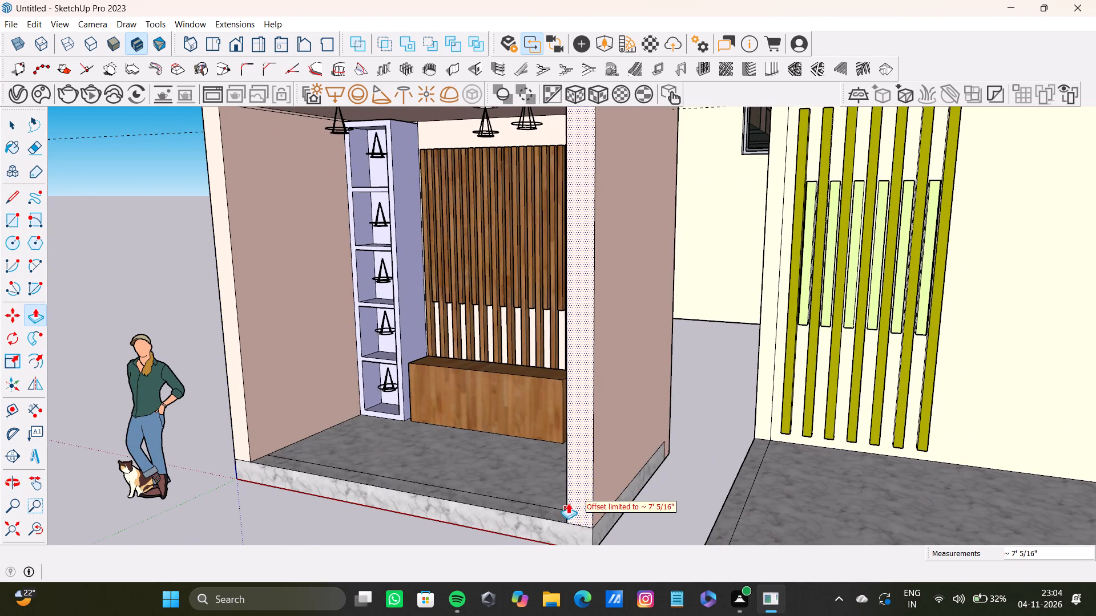
# Examine the extended side wall and the three model units from the front and from above.
pyautogui.scroll(-4, 573, 479)
pyautogui.scroll(1, 573, 479)
pyautogui.moveTo(573, 479); pyautogui.dragTo(714, 414, button='middle')
pyautogui.scroll(2, 675, 420)
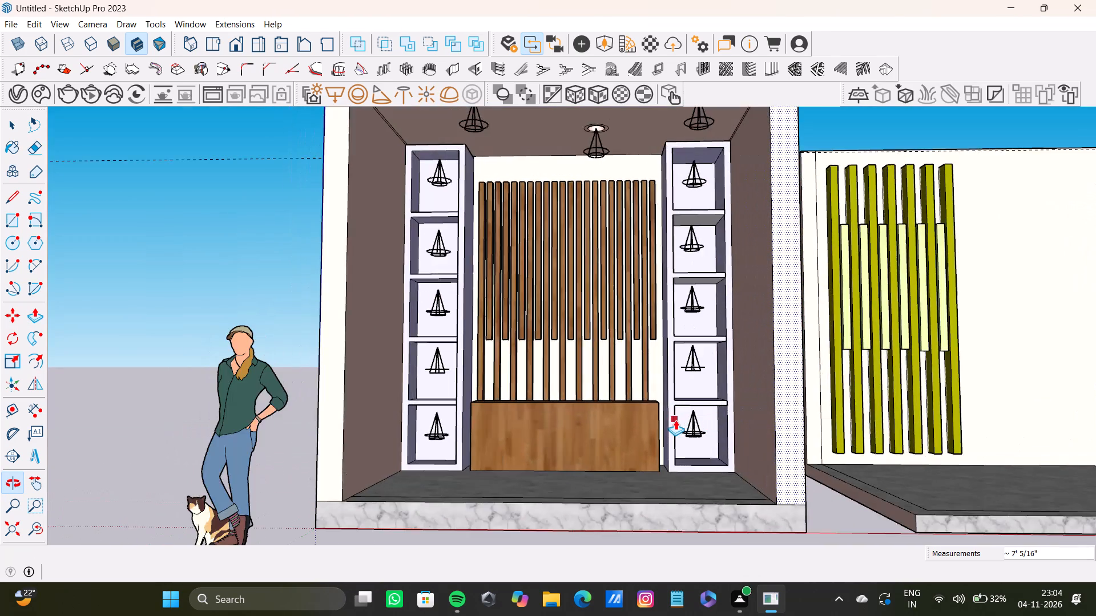
pyautogui.keyDown('shift'); pyautogui.moveTo(651, 396); pyautogui.dragTo(447, 371, button='middle'); pyautogui.keyUp('shift')
pyautogui.scroll(-5, 520, 339)
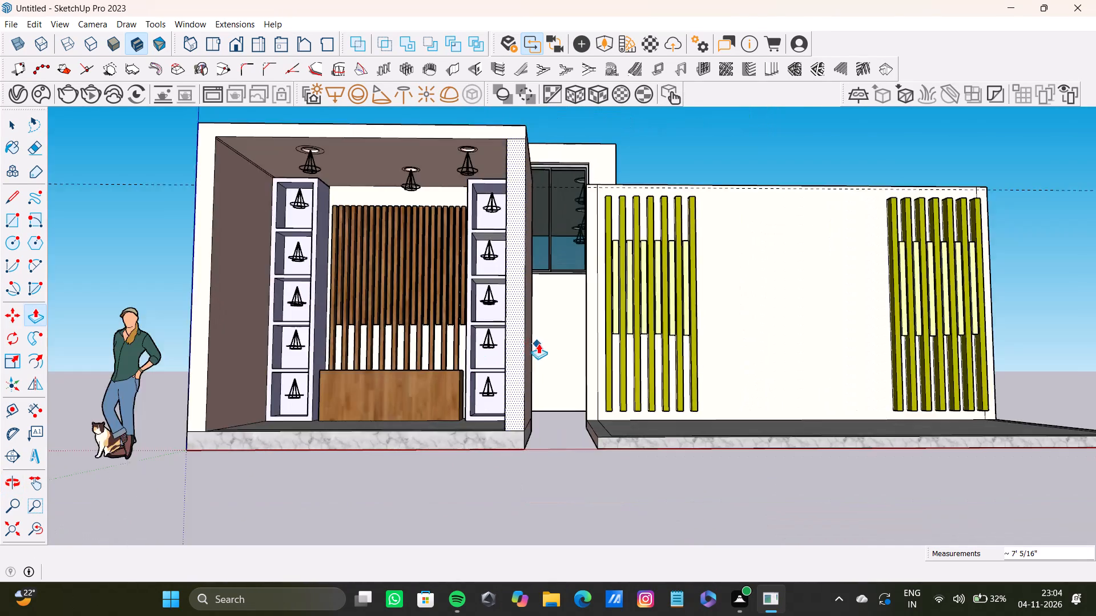
pyautogui.scroll(-3, 538, 343)
pyautogui.keyDown('shift'); pyautogui.moveTo(361, 322); pyautogui.dragTo(316, 464, button='middle'); pyautogui.keyUp('shift')
# Select the whole freestanding wall unit with the yellow-green slats and its floor slab.
pyautogui.press('space')
pyautogui.click(796, 260)
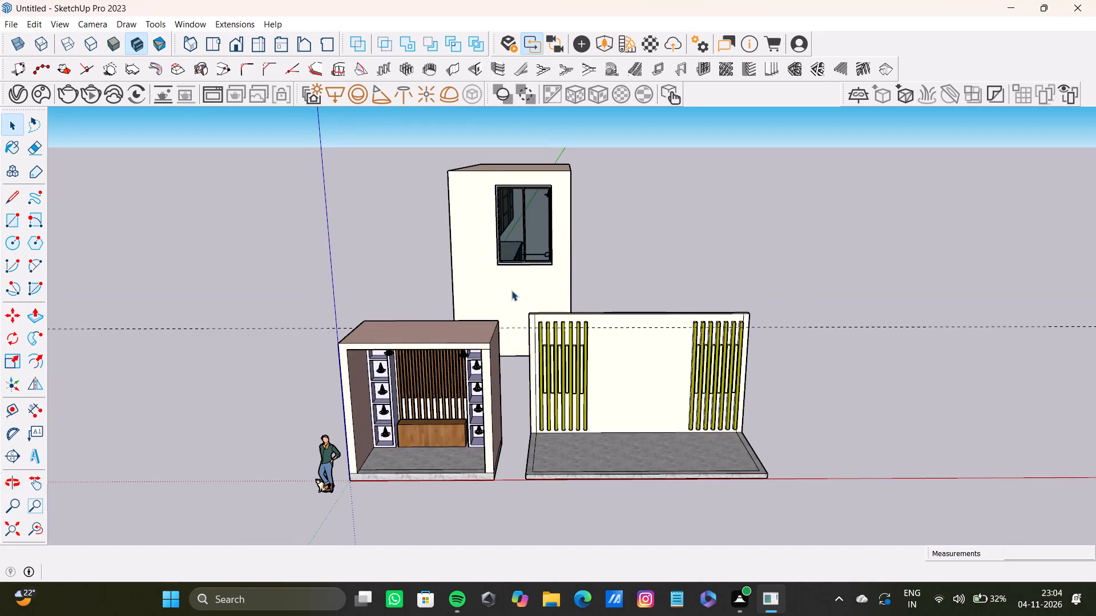
pyautogui.moveTo(519, 300); pyautogui.dragTo(860, 525)
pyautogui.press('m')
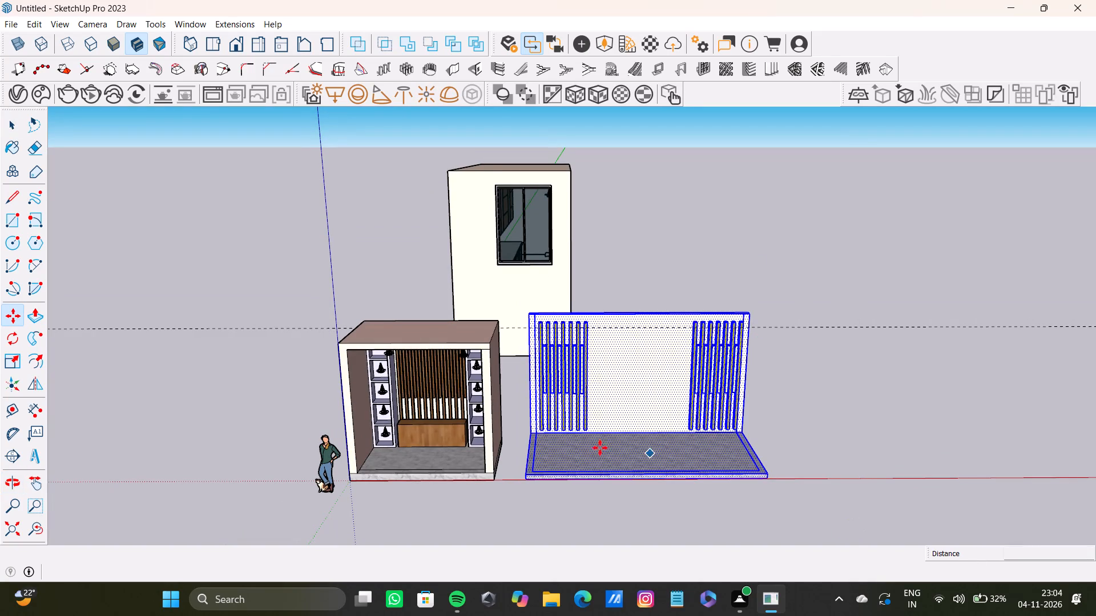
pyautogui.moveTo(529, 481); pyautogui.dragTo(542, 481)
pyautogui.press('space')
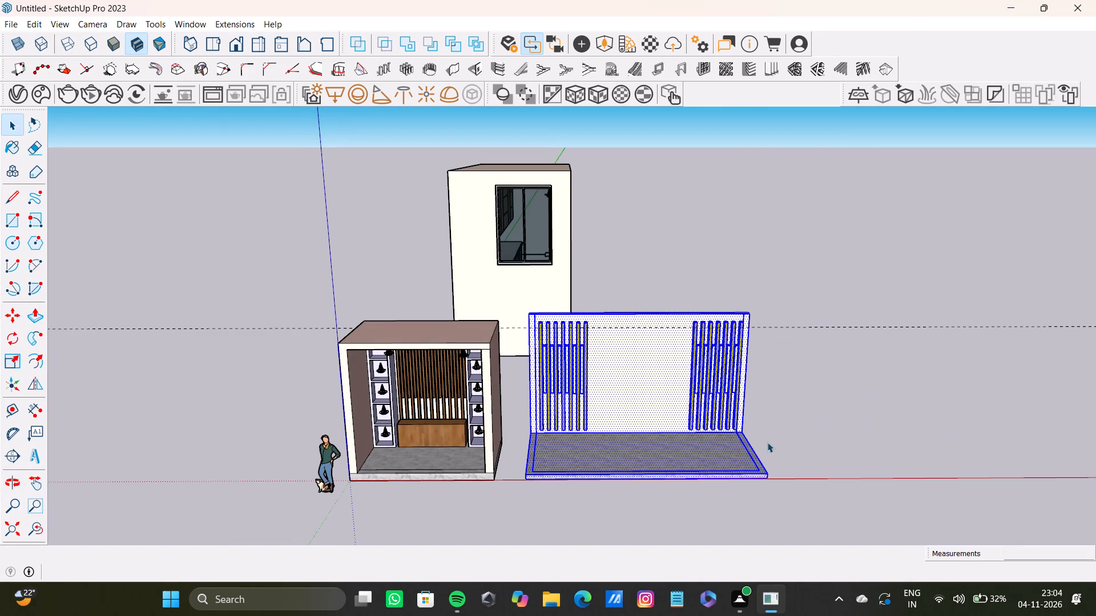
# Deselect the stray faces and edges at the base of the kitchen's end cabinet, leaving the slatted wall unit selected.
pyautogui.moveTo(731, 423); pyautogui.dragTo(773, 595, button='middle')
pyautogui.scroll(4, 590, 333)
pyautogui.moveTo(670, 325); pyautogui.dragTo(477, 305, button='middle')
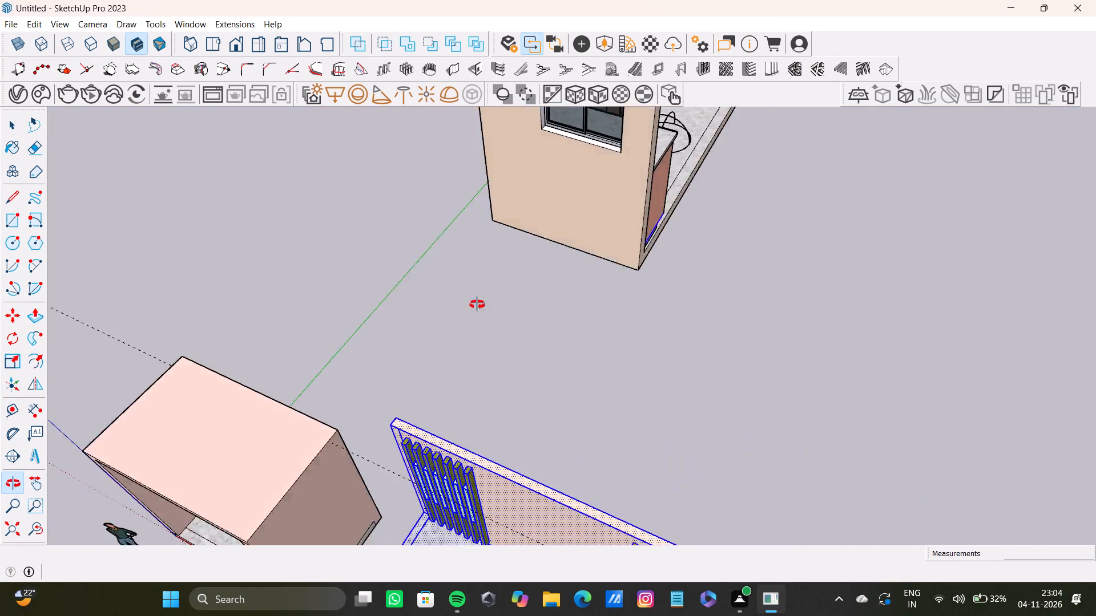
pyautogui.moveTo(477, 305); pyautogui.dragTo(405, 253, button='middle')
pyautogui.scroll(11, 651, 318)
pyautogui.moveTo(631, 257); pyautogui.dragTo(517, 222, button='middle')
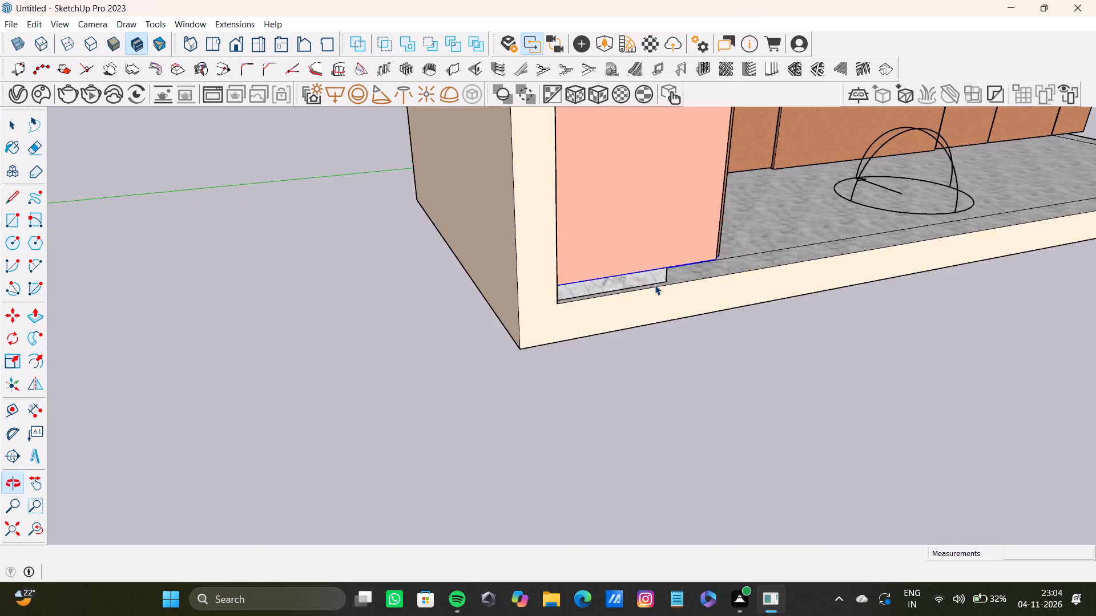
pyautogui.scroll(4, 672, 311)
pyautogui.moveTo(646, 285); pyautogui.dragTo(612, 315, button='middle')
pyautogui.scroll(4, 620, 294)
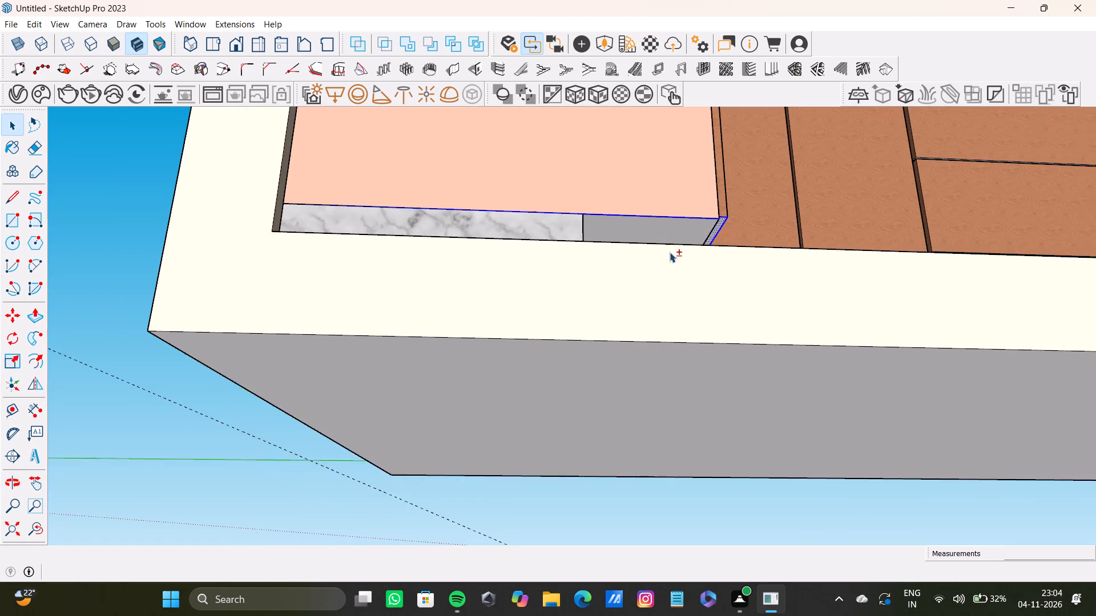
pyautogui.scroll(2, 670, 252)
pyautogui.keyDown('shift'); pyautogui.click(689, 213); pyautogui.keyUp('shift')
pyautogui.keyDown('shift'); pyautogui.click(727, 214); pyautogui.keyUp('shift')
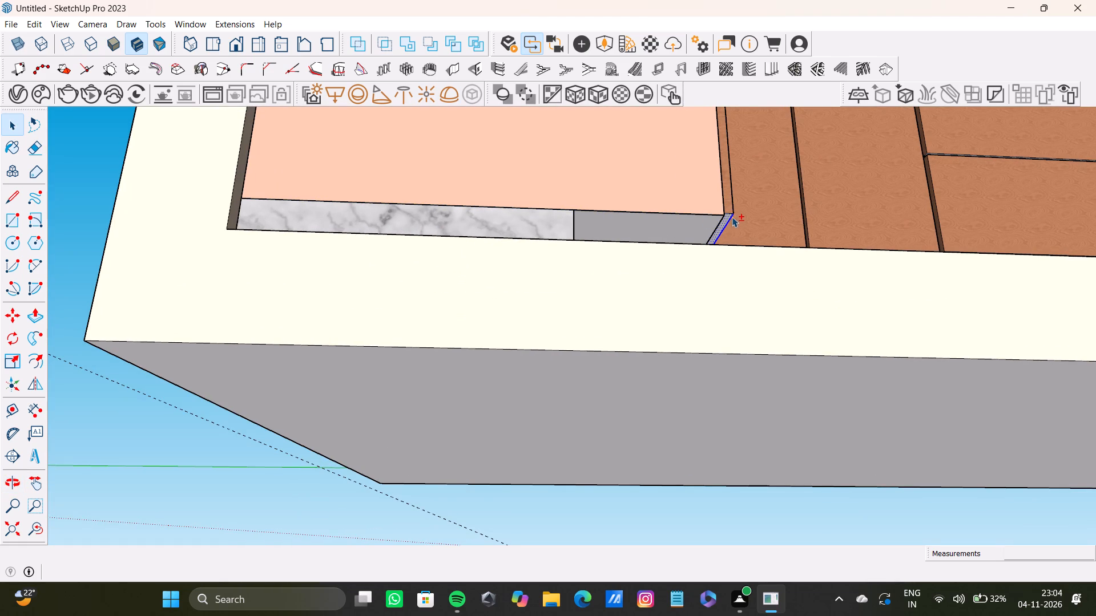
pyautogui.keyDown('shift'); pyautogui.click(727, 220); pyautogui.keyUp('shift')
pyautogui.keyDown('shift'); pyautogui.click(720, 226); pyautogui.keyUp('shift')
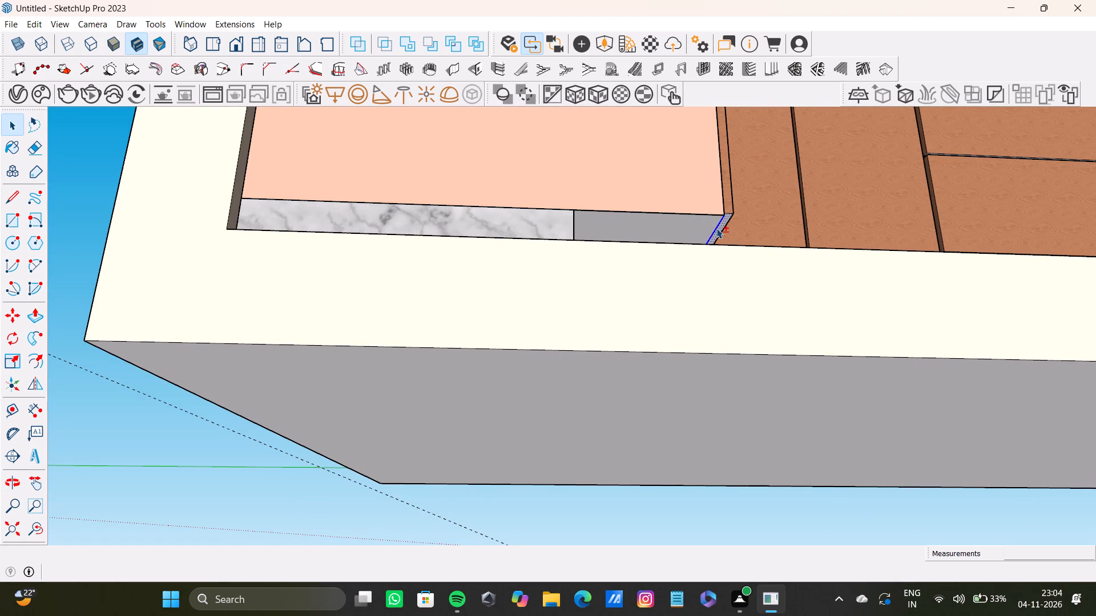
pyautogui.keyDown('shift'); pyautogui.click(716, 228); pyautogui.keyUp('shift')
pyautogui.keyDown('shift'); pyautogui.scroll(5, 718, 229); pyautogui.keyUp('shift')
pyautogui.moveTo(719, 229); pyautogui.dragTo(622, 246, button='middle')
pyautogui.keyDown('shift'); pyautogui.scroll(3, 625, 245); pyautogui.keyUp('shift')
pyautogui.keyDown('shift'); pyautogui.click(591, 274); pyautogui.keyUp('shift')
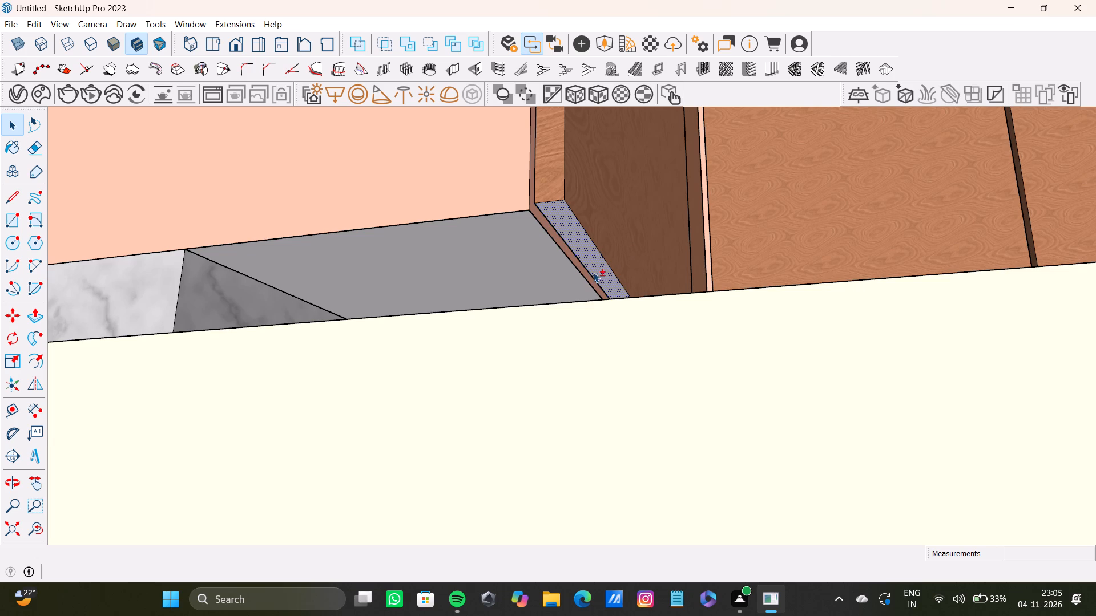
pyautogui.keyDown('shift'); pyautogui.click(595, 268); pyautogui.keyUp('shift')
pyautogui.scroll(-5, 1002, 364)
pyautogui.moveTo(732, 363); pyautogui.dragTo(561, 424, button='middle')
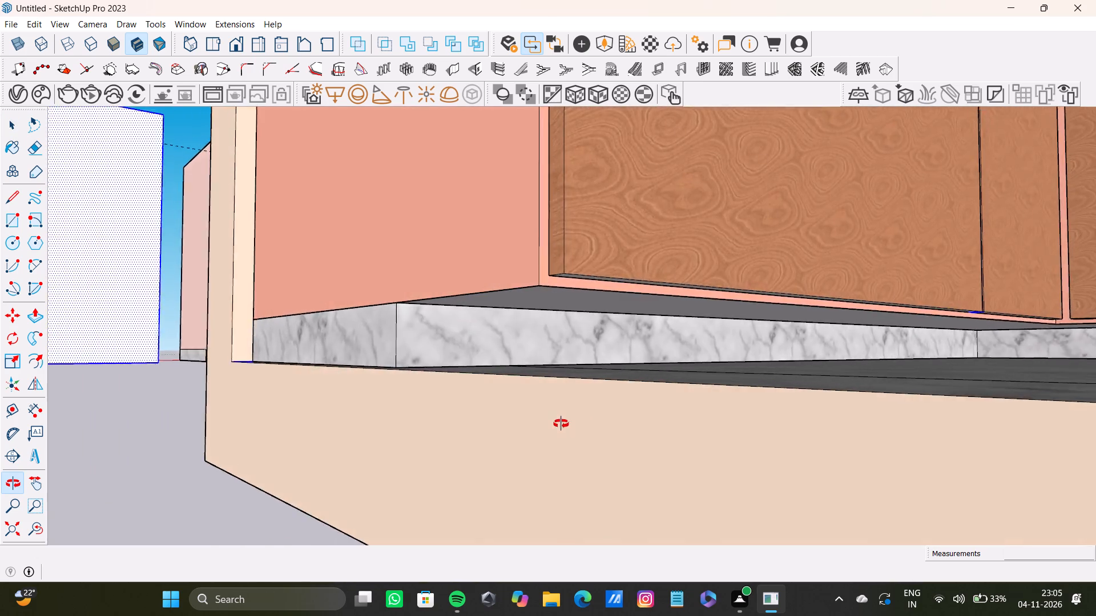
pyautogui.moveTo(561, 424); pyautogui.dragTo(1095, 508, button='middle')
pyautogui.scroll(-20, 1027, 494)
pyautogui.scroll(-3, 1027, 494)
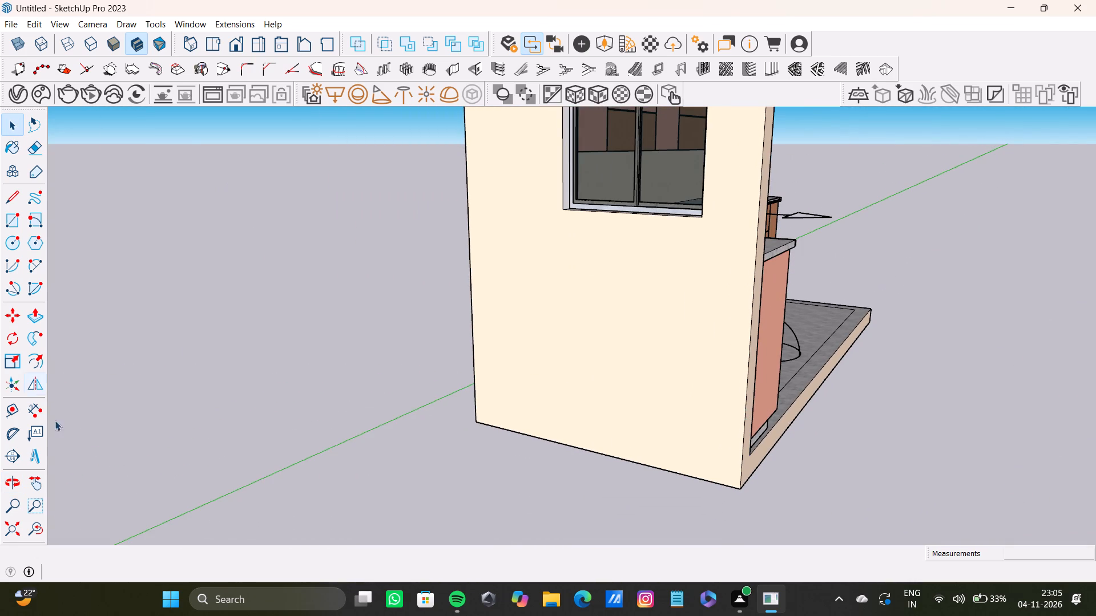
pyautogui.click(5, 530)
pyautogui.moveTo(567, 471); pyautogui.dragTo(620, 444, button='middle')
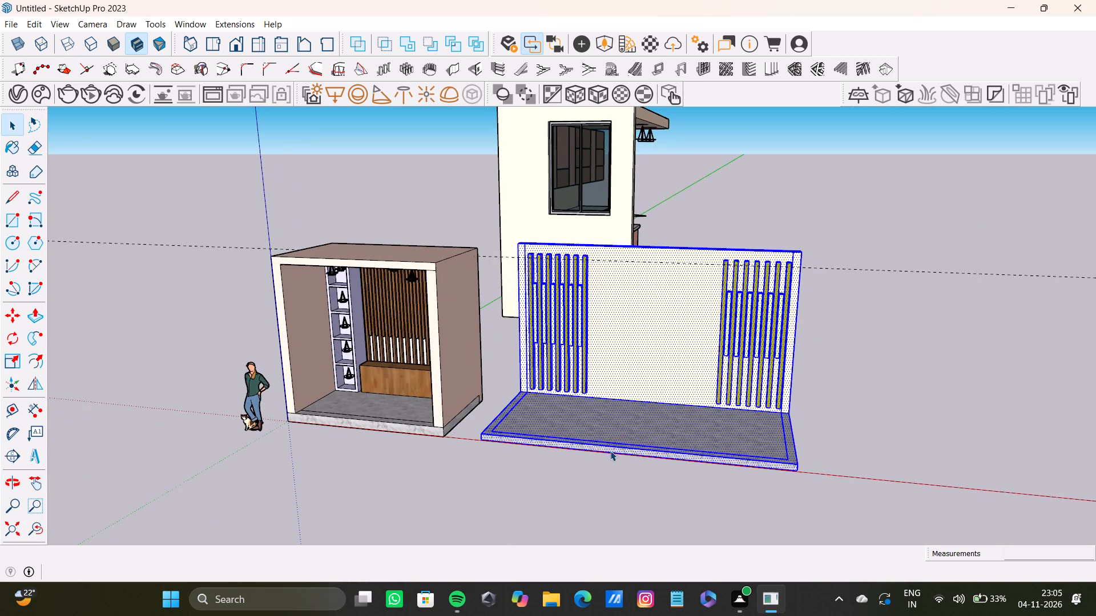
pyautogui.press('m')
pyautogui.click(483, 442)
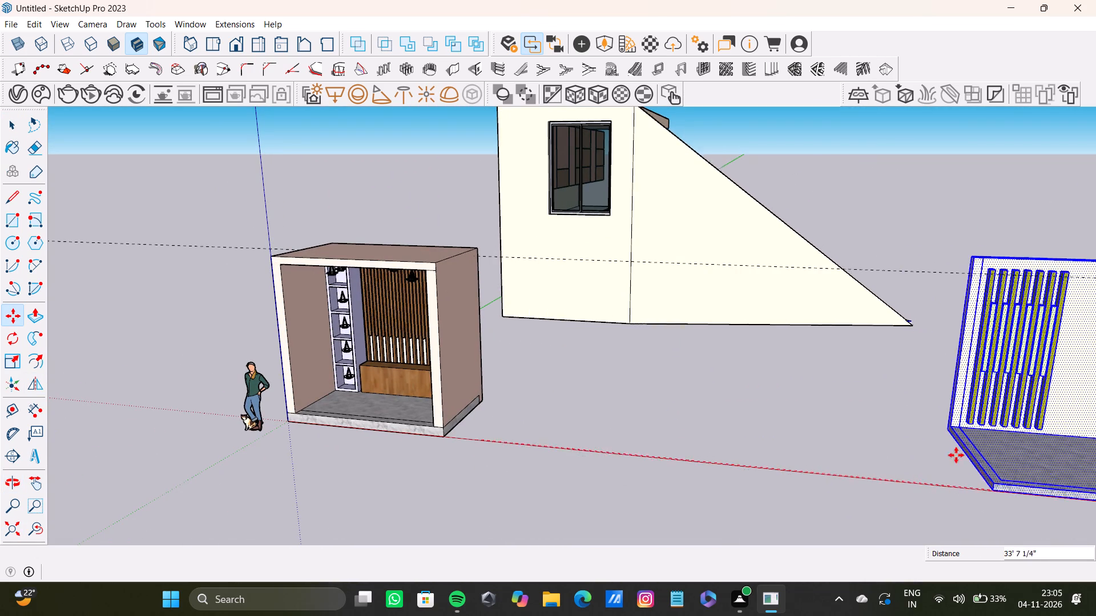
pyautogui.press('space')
# Examine the underside and base of the kitchen unit for geometry still caught in the selection.
pyautogui.moveTo(535, 311); pyautogui.dragTo(401, 529, button='middle')
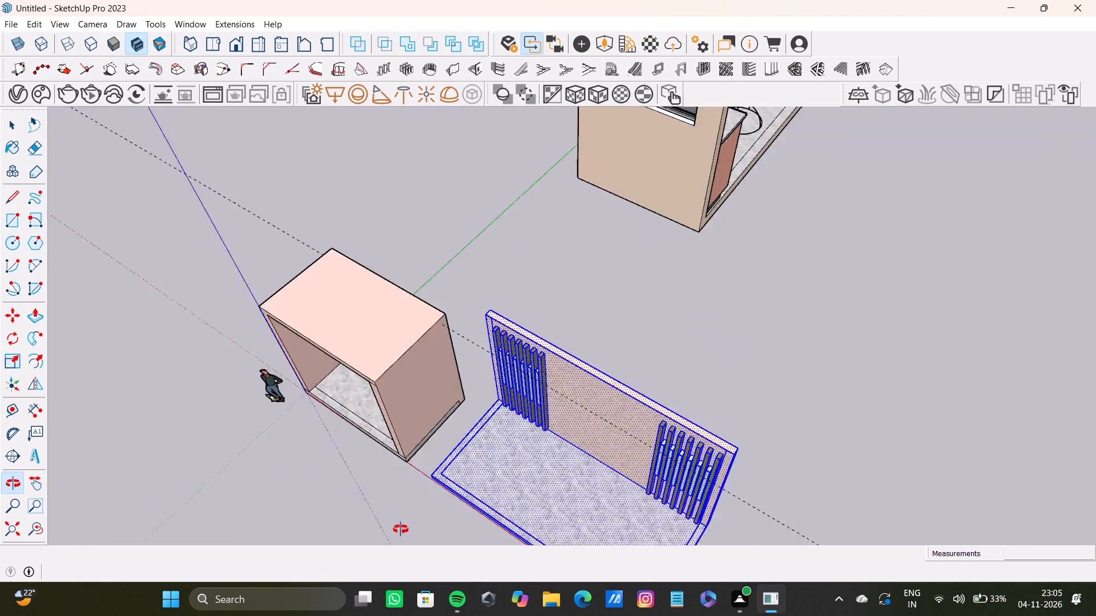
pyautogui.moveTo(401, 529); pyautogui.dragTo(196, 520, button='middle')
pyautogui.scroll(14, 895, 400)
pyautogui.moveTo(760, 350); pyautogui.dragTo(774, 341, button='middle')
pyautogui.moveTo(787, 341); pyautogui.dragTo(593, 21, button='middle')
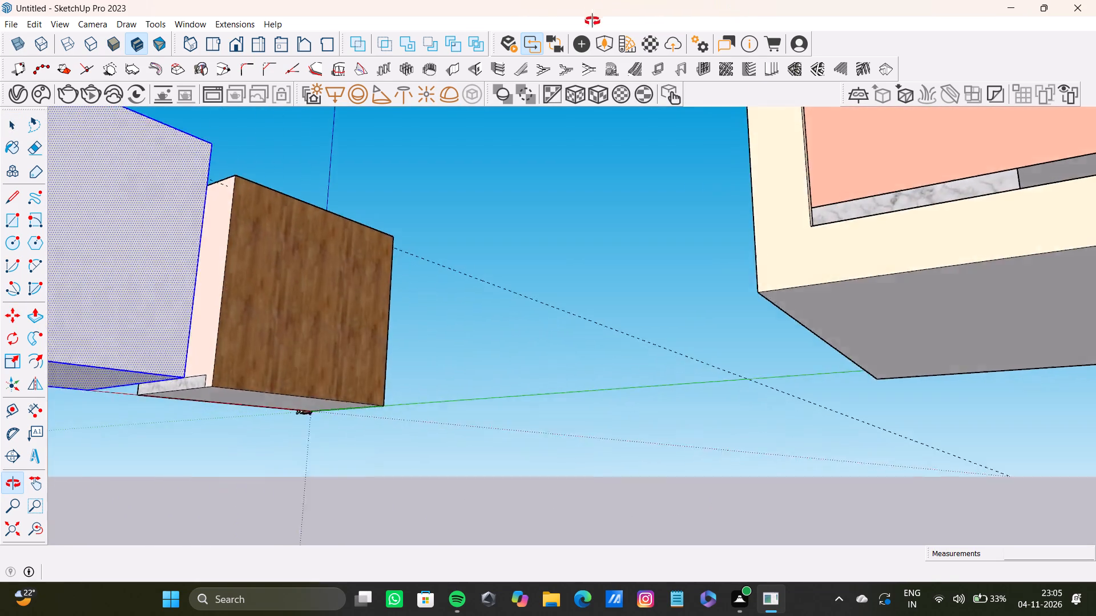
pyautogui.moveTo(593, 21); pyautogui.dragTo(308, 96, button='middle')
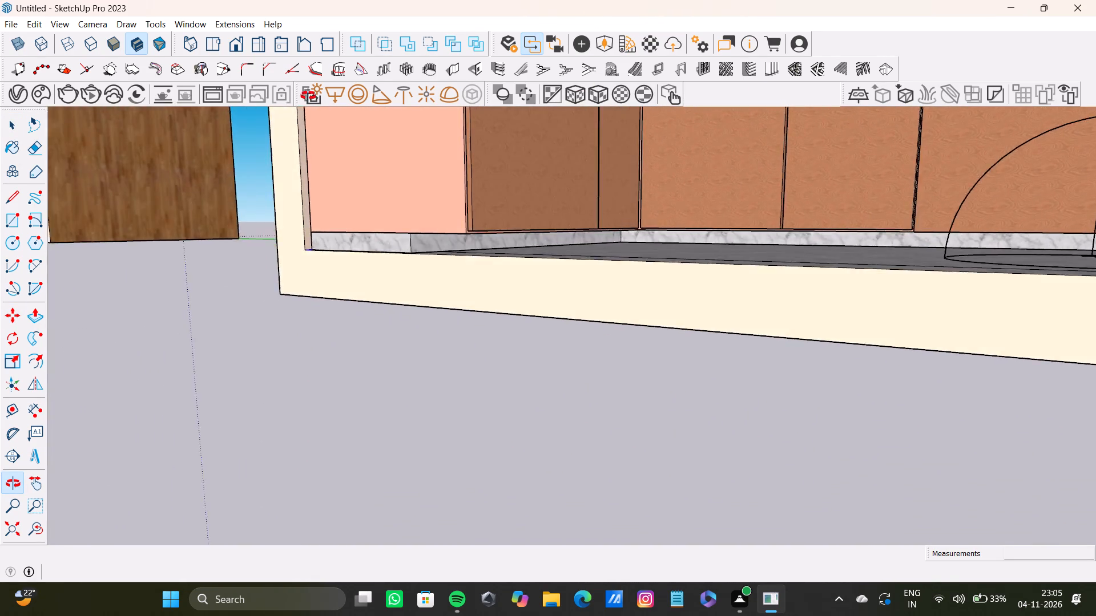
pyautogui.moveTo(308, 96); pyautogui.dragTo(943, 216, button='middle')
pyautogui.scroll(-9, 859, 353)
pyautogui.click(5, 536)
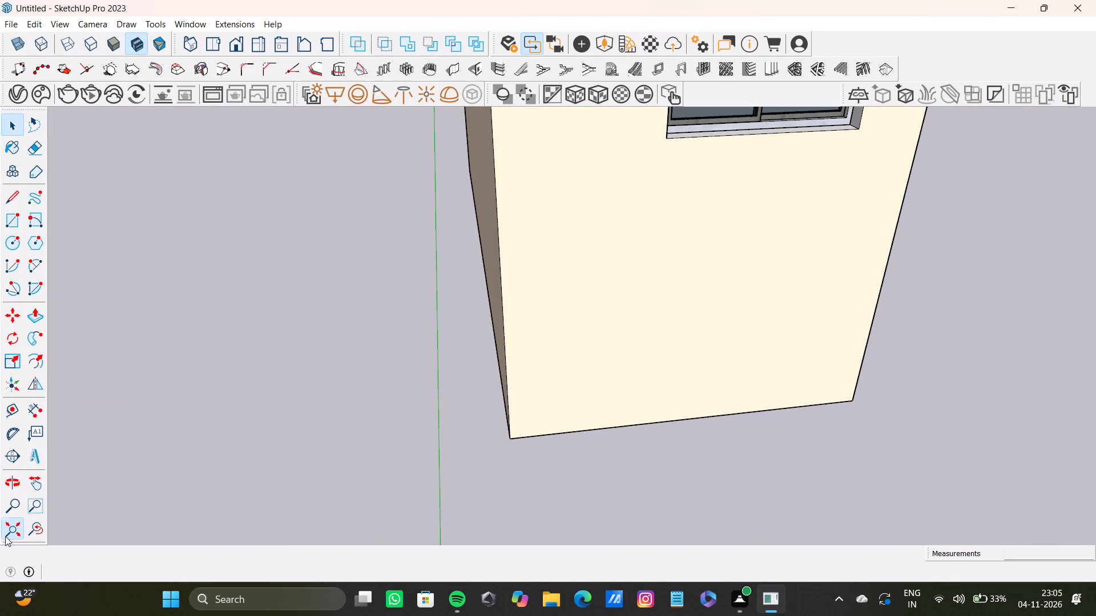
# Clear the selection and window-select the freestanding slatted wall unit with its floor slab.
pyautogui.click(808, 366)
pyautogui.press('space')
pyautogui.moveTo(674, 387); pyautogui.dragTo(498, 408, button='middle')
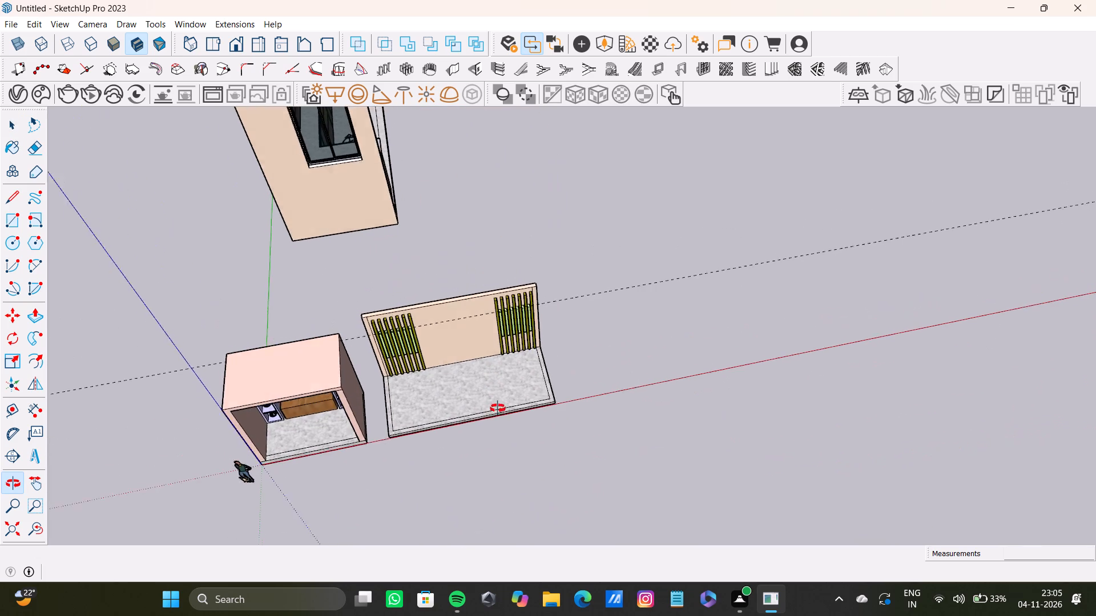
pyautogui.moveTo(498, 408); pyautogui.dragTo(498, 415, button='middle')
pyautogui.moveTo(335, 291); pyautogui.dragTo(659, 452)
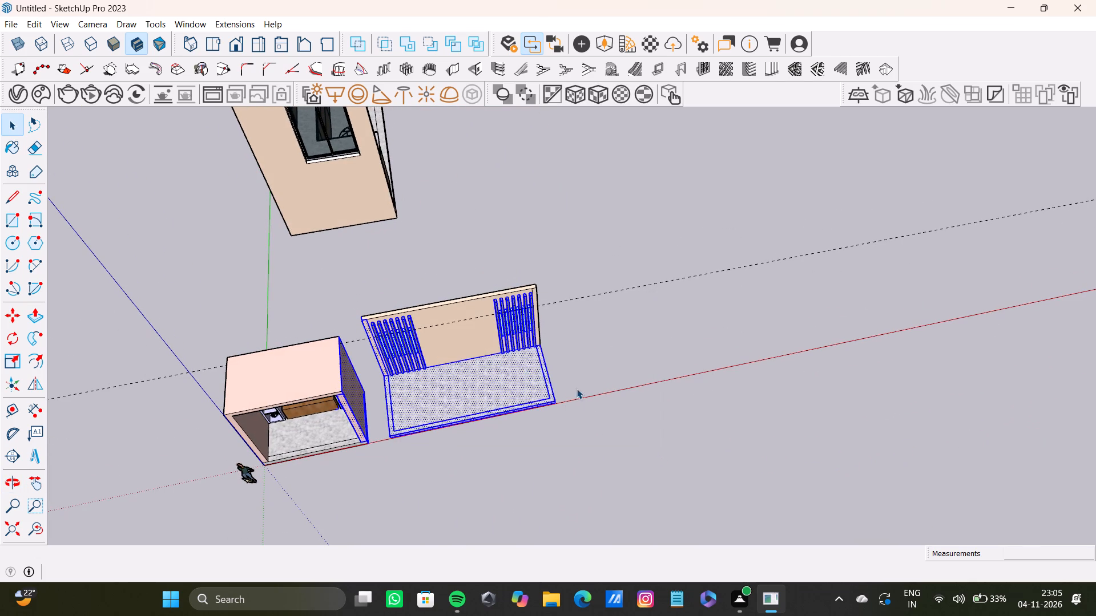
pyautogui.press('space')
pyautogui.click(592, 285)
pyautogui.moveTo(345, 271); pyautogui.dragTo(640, 424)
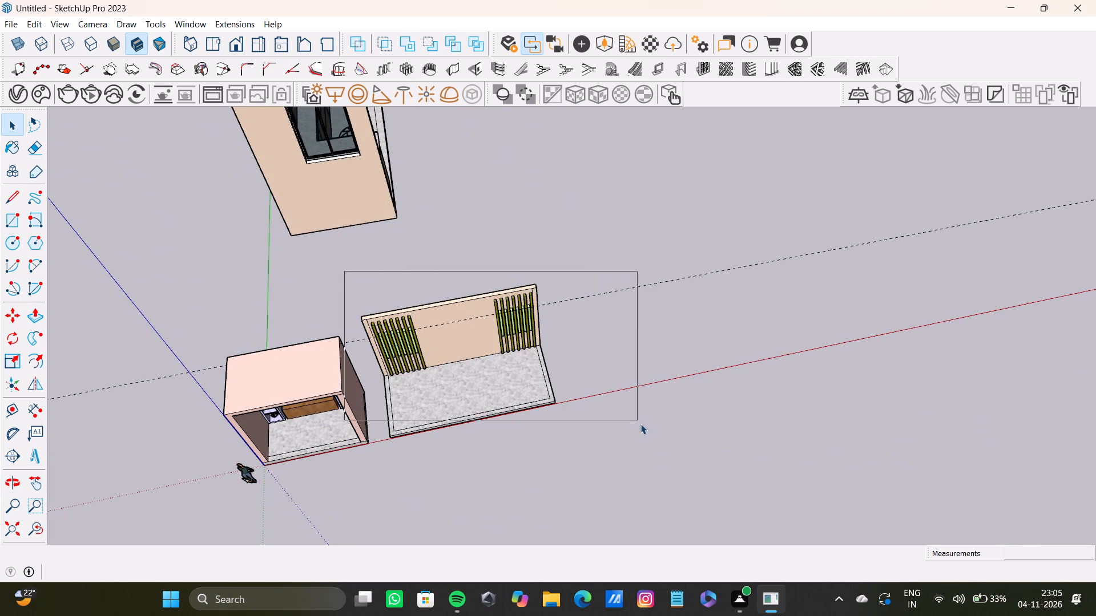
pyautogui.moveTo(640, 424); pyautogui.dragTo(650, 436)
# Deselect the stray edges at the lower back corner of the neighbouring room unit's side wall.
pyautogui.moveTo(485, 384); pyautogui.dragTo(335, 362, button='middle')
pyautogui.scroll(11, 396, 330)
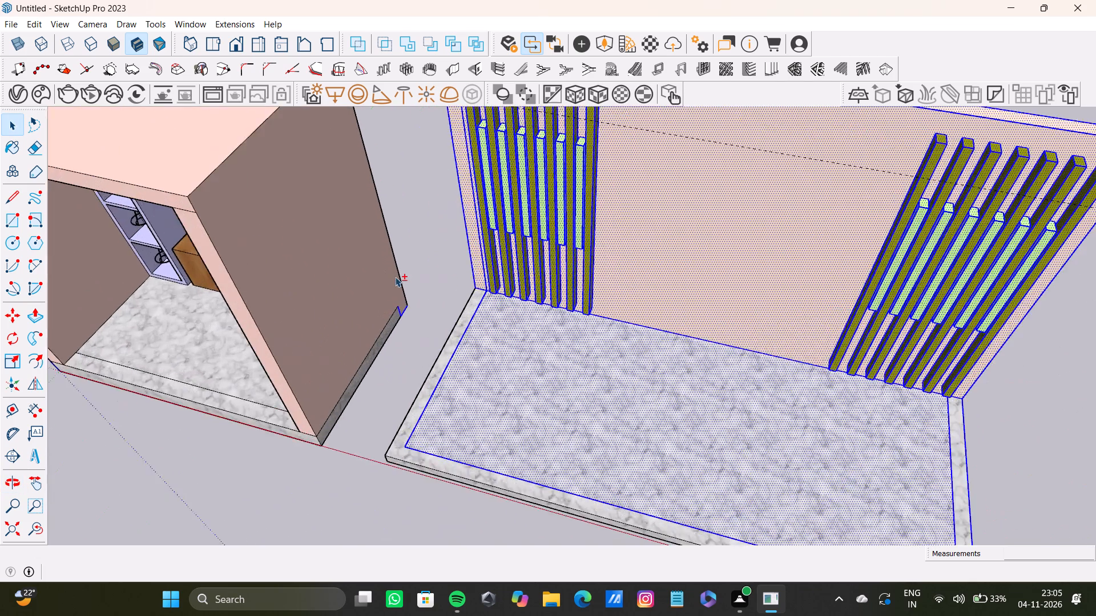
pyautogui.scroll(20, 395, 277)
pyautogui.scroll(1, 395, 277)
pyautogui.keyDown('shift'); pyautogui.click(421, 300); pyautogui.keyUp('shift')
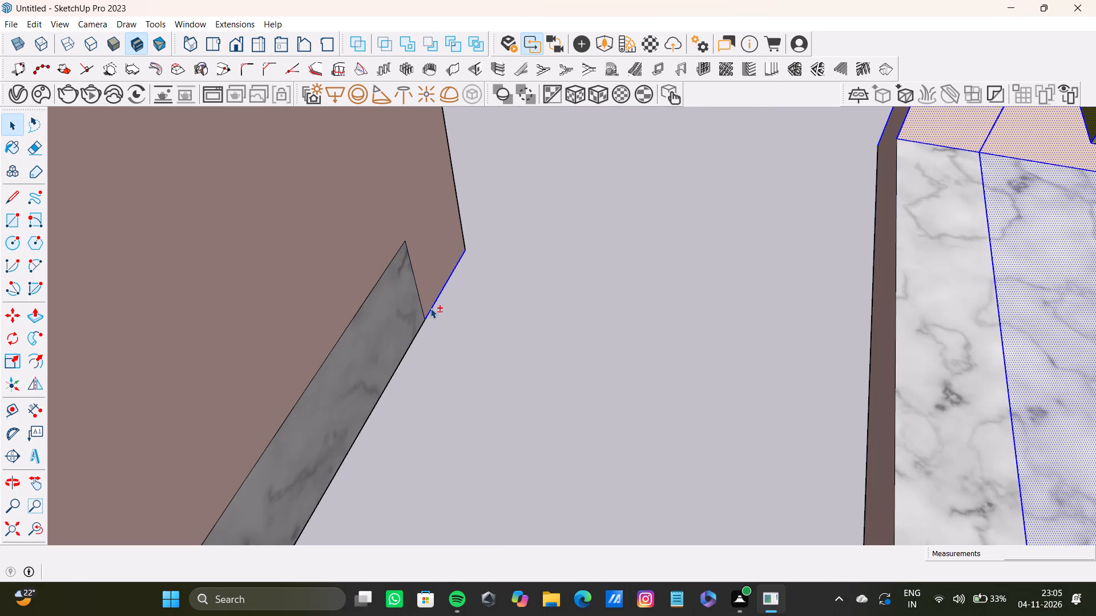
pyautogui.keyDown('shift'); pyautogui.click(430, 308); pyautogui.keyUp('shift')
pyautogui.keyDown('shift'); pyautogui.scroll(-12, 468, 313); pyautogui.keyUp('shift')
pyautogui.moveTo(472, 352); pyautogui.dragTo(734, 380, button='middle')
pyautogui.scroll(1, 472, 352)
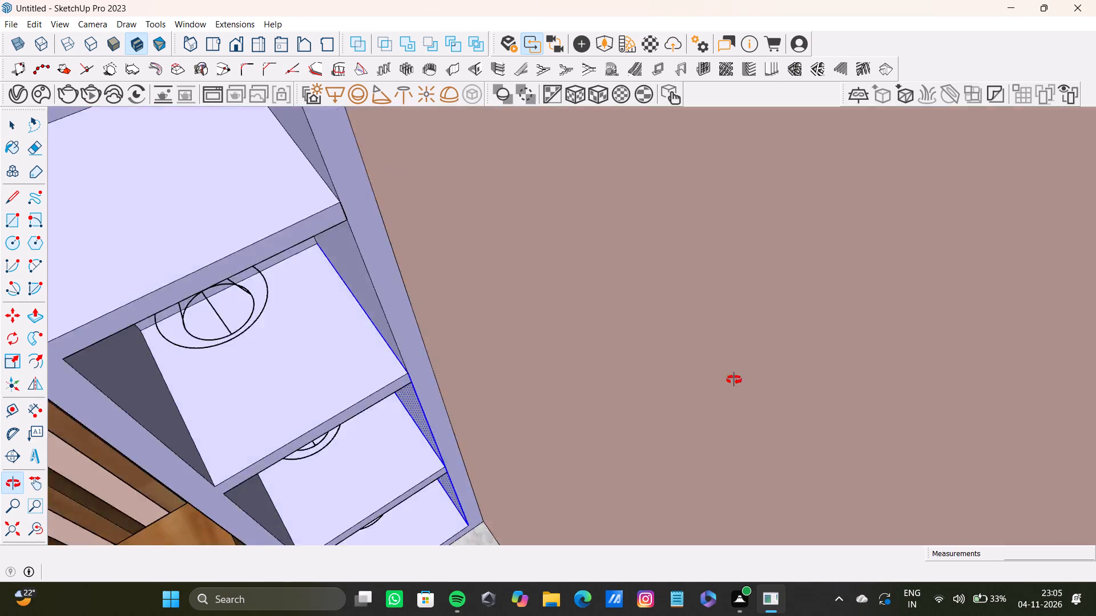
pyautogui.moveTo(734, 380); pyautogui.dragTo(412, 301, button='middle')
pyautogui.scroll(-12, 469, 309)
pyautogui.moveTo(486, 354); pyautogui.dragTo(699, 396, button='middle')
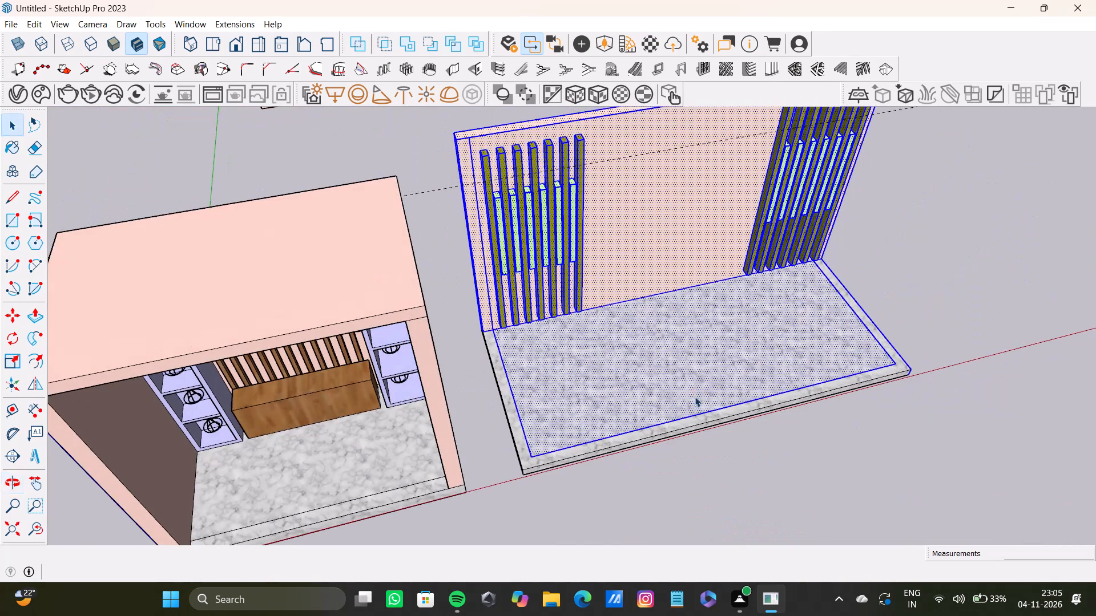
pyautogui.press('m')
pyautogui.press('space')
# Add the border and front faces of the wall unit's floor slab to the selection.
pyautogui.scroll(-4, 560, 375)
pyautogui.keyDown('shift'); pyautogui.moveTo(565, 378); pyautogui.dragTo(538, 401, button='middle'); pyautogui.keyUp('shift')
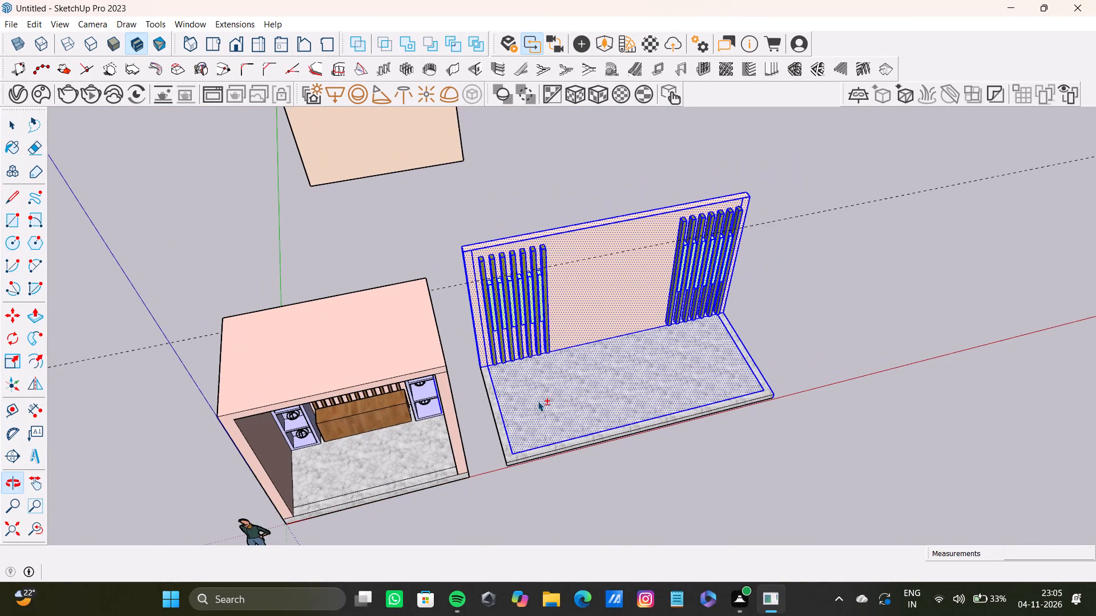
pyautogui.keyDown('shift'); pyautogui.scroll(7, 516, 447); pyautogui.keyUp('shift')
pyautogui.keyDown('shift'); pyautogui.doubleClick(511, 465); pyautogui.keyUp('shift')
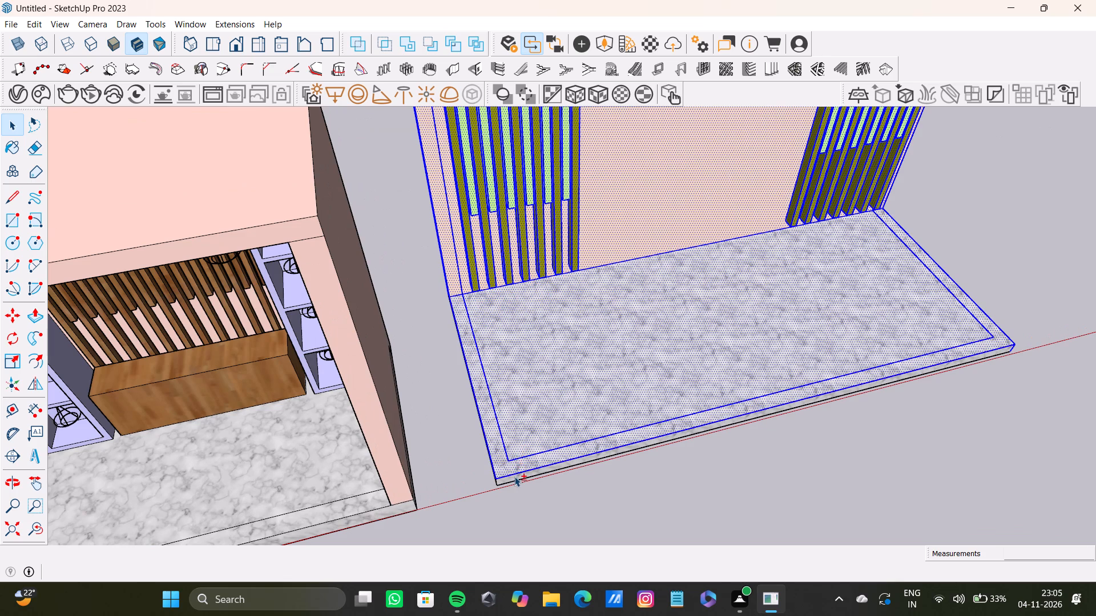
pyautogui.keyDown('shift'); pyautogui.doubleClick(514, 476); pyautogui.keyUp('shift')
pyautogui.keyDown('shift'); pyautogui.doubleClick(514, 477); pyautogui.keyUp('shift')
pyautogui.keyDown('shift'); pyautogui.tripleClick(513, 465); pyautogui.keyUp('shift')
pyautogui.keyDown('shift'); pyautogui.click(513, 465); pyautogui.keyUp('shift')
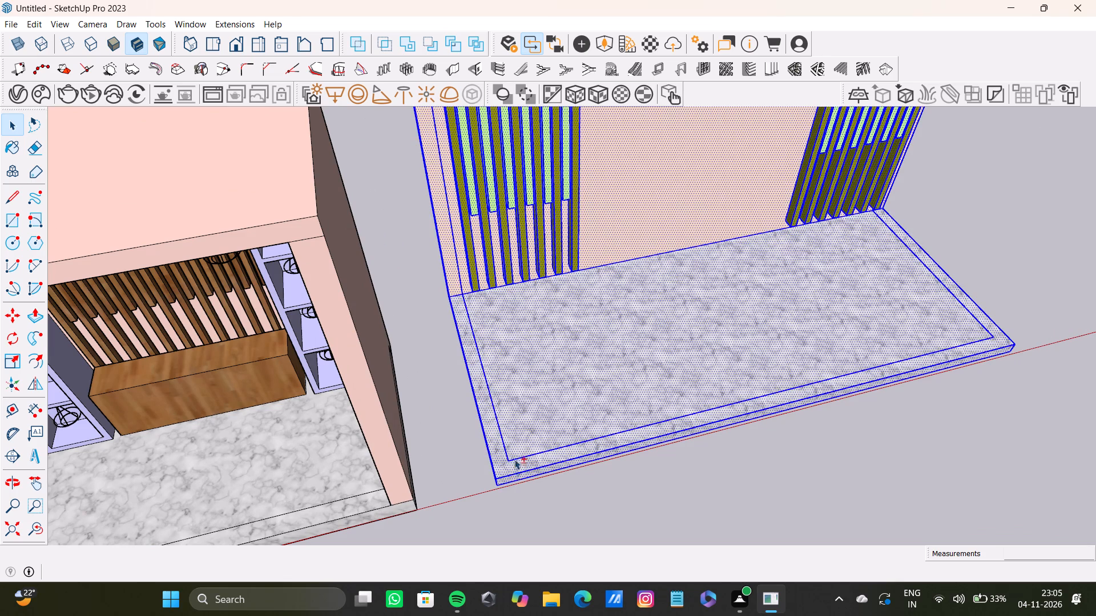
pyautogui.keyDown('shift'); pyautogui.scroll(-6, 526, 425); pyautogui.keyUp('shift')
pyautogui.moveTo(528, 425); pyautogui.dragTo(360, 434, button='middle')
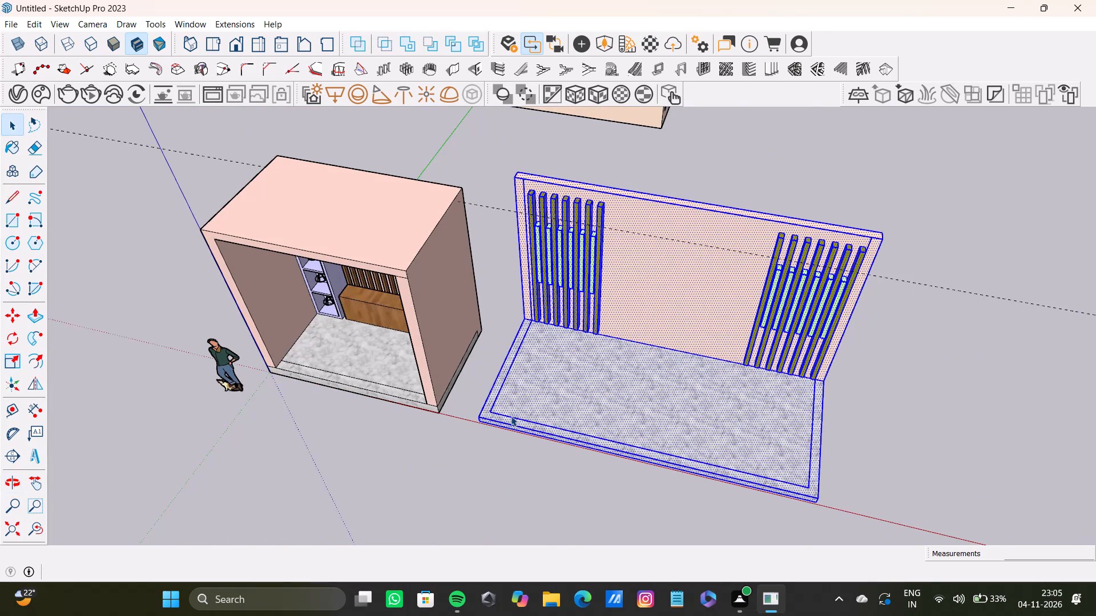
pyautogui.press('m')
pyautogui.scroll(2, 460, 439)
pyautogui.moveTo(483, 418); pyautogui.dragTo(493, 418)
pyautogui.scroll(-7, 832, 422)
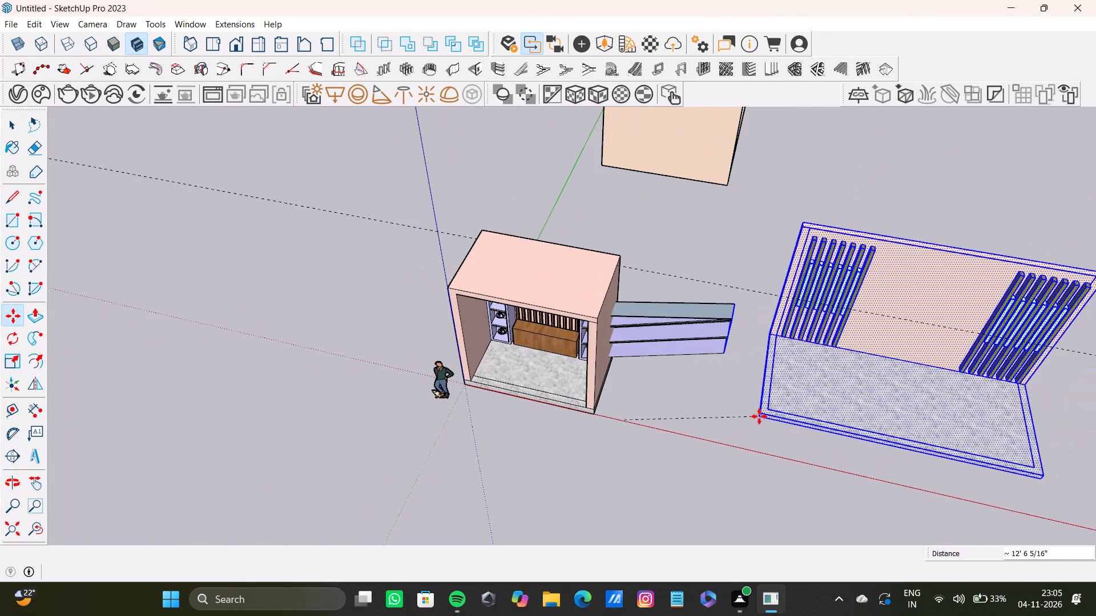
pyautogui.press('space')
# Deselect the side face and its edges in the second-lowest compartment of the shelf tower nearest the slatted wall unit.
pyautogui.scroll(-4, 562, 337)
pyautogui.moveTo(583, 355); pyautogui.dragTo(683, 146, button='middle')
pyautogui.scroll(8, 598, 342)
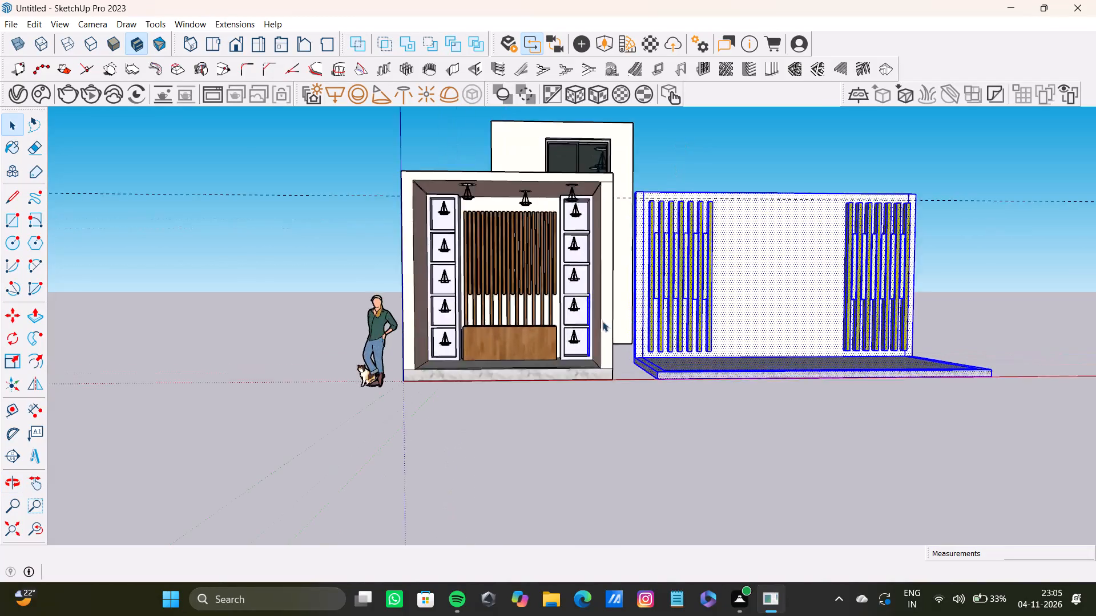
pyautogui.scroll(16, 602, 321)
pyautogui.moveTo(604, 291); pyautogui.dragTo(714, 295, button='middle')
pyautogui.keyDown('shift'); pyautogui.scroll(4, 633, 298); pyautogui.keyUp('shift')
pyautogui.keyDown('shift'); pyautogui.click(628, 292); pyautogui.keyUp('shift')
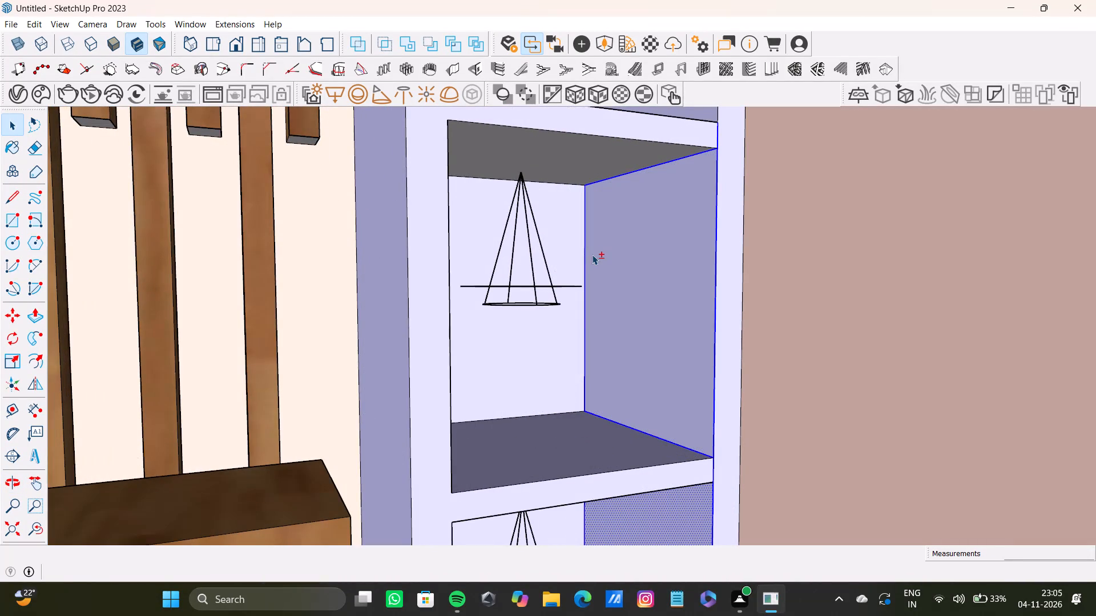
pyautogui.keyDown('shift'); pyautogui.click(586, 257); pyautogui.keyUp('shift')
pyautogui.keyDown('shift'); pyautogui.click(670, 161); pyautogui.keyUp('shift')
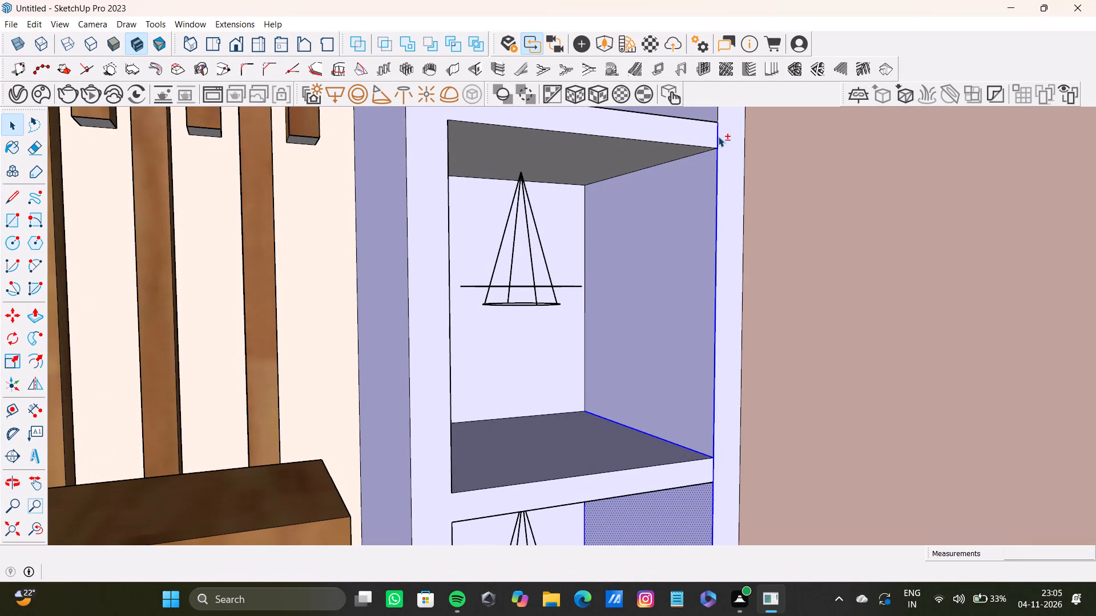
pyautogui.keyDown('shift'); pyautogui.click(718, 136); pyautogui.keyUp('shift')
pyautogui.keyDown('shift'); pyautogui.click(716, 179); pyautogui.keyUp('shift')
pyautogui.keyDown('shift'); pyautogui.scroll(-3, 748, 300); pyautogui.keyUp('shift')
pyautogui.keyDown('shift'); pyautogui.moveTo(726, 337); pyautogui.dragTo(684, 250, button='middle'); pyautogui.keyUp('shift')
pyautogui.keyDown('shift'); pyautogui.scroll(6, 672, 312); pyautogui.keyUp('shift')
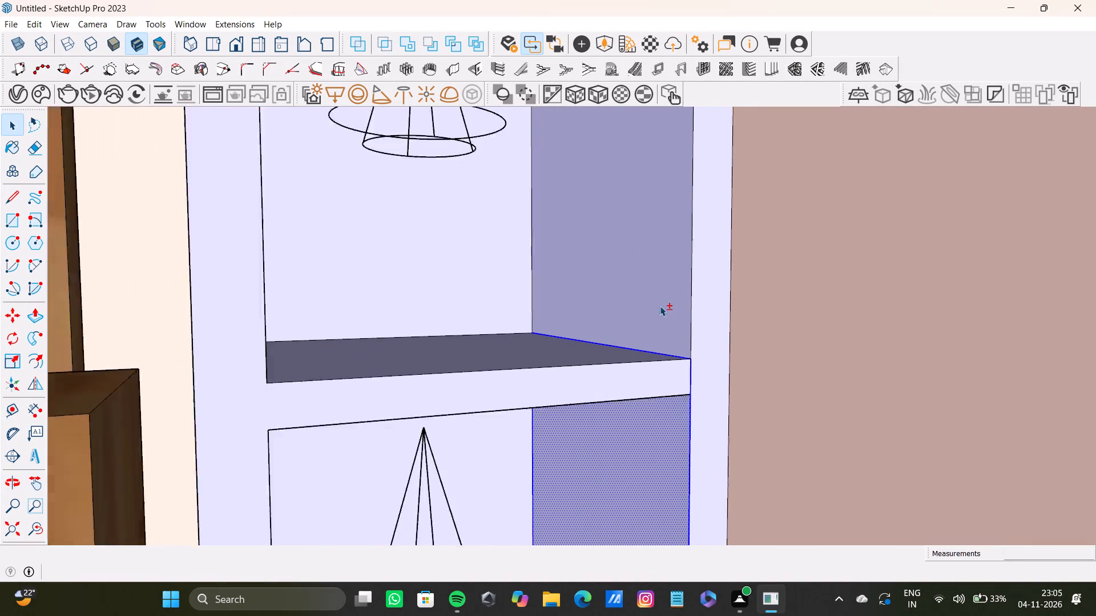
pyautogui.keyDown('shift'); pyautogui.scroll(2, 660, 306); pyautogui.keyUp('shift')
pyautogui.keyDown('shift'); pyautogui.click(666, 364); pyautogui.keyUp('shift')
# Deselect the side face and its remaining edges in the lowest compartment of the same shelf tower.
pyautogui.keyDown('shift'); pyautogui.moveTo(666, 363); pyautogui.dragTo(657, 167, button='middle'); pyautogui.keyUp('shift')
pyautogui.keyDown('shift'); pyautogui.click(575, 337); pyautogui.keyUp('shift')
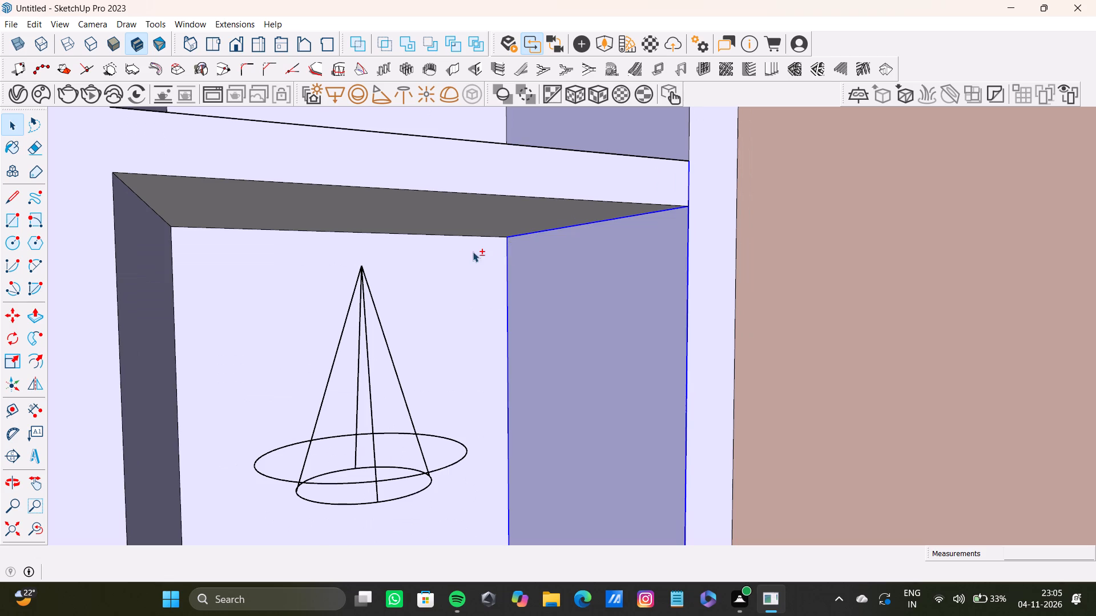
pyautogui.keyDown('shift'); pyautogui.click(539, 233); pyautogui.keyUp('shift')
pyautogui.keyDown('shift'); pyautogui.click(502, 304); pyautogui.keyUp('shift')
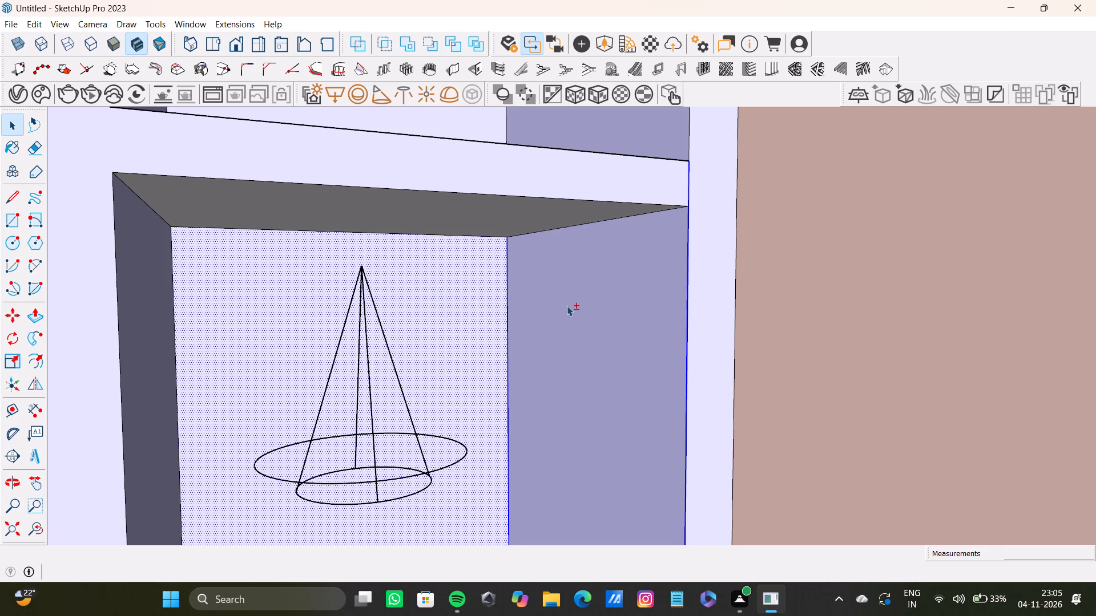
pyautogui.keyDown('shift'); pyautogui.click(481, 307); pyautogui.keyUp('shift')
pyautogui.keyDown('shift'); pyautogui.click(509, 344); pyautogui.keyUp('shift')
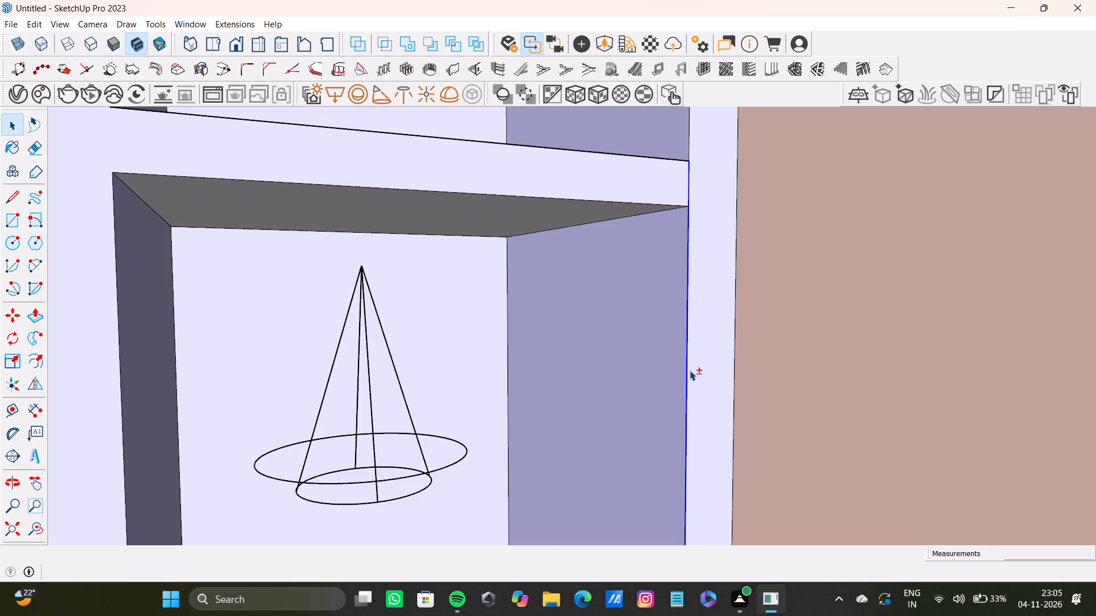
pyautogui.keyDown('shift'); pyautogui.click(688, 374); pyautogui.keyUp('shift')
pyautogui.keyDown('shift'); pyautogui.click(688, 179); pyautogui.keyUp('shift')
pyautogui.keyDown('shift'); pyautogui.scroll(-4, 676, 213); pyautogui.keyUp('shift')
pyautogui.keyDown('shift'); pyautogui.moveTo(663, 290); pyautogui.dragTo(615, 47, button='middle'); pyautogui.keyUp('shift')
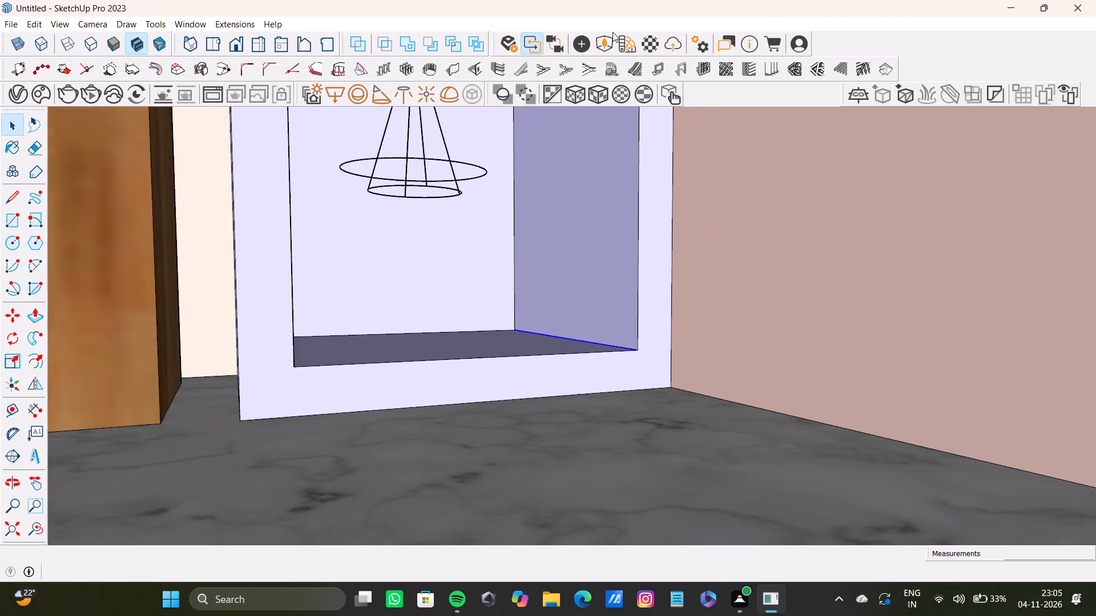
pyautogui.keyDown('shift'); pyautogui.scroll(4, 573, 325); pyautogui.keyUp('shift')
pyautogui.keyDown('shift'); pyautogui.click(599, 351); pyautogui.keyUp('shift')
pyautogui.moveTo(707, 206); pyautogui.dragTo(310, 338, button='middle')
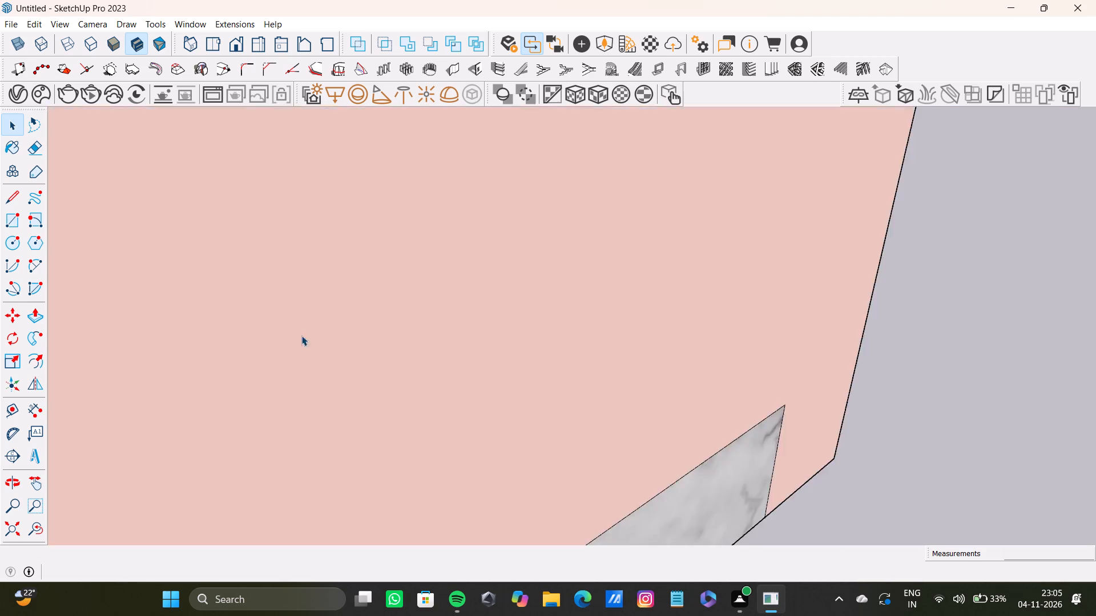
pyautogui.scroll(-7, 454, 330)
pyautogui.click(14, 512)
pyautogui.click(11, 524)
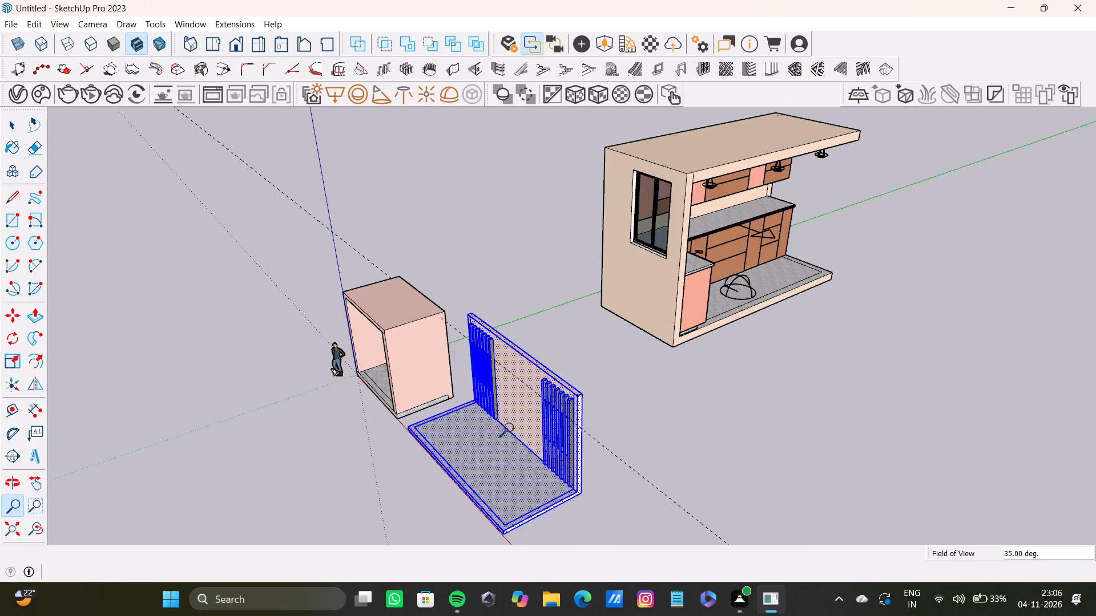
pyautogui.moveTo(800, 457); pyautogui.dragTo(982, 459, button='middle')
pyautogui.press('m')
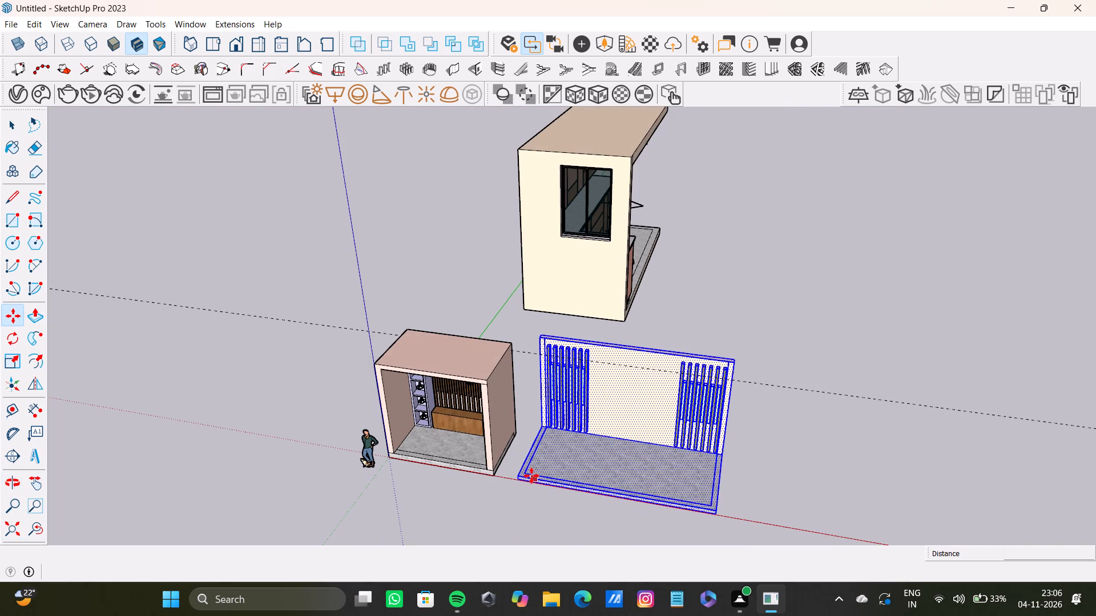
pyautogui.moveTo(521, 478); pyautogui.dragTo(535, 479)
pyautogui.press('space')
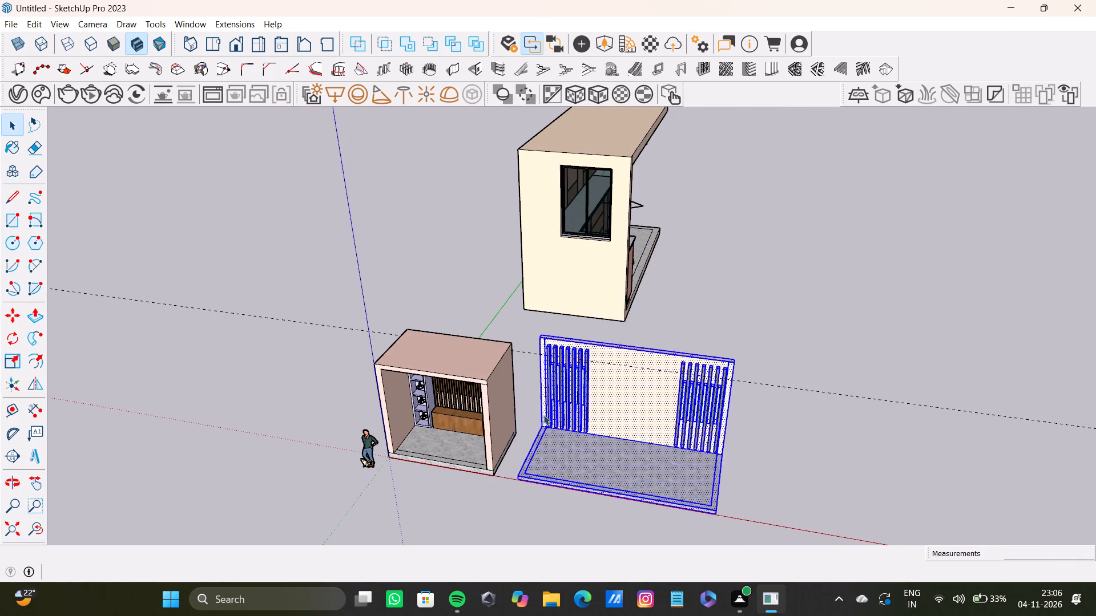
# Clear the selection and start an interactive V-Ray render of the room unit's interior, facing its slatted back wall between the shelf towers.
pyautogui.scroll(-4, 511, 402)
pyautogui.moveTo(501, 413); pyautogui.dragTo(712, 228, button='middle')
pyautogui.press('space')
pyautogui.click(786, 261)
pyautogui.scroll(9, 483, 337)
pyautogui.moveTo(627, 330); pyautogui.dragTo(443, 335, button='middle')
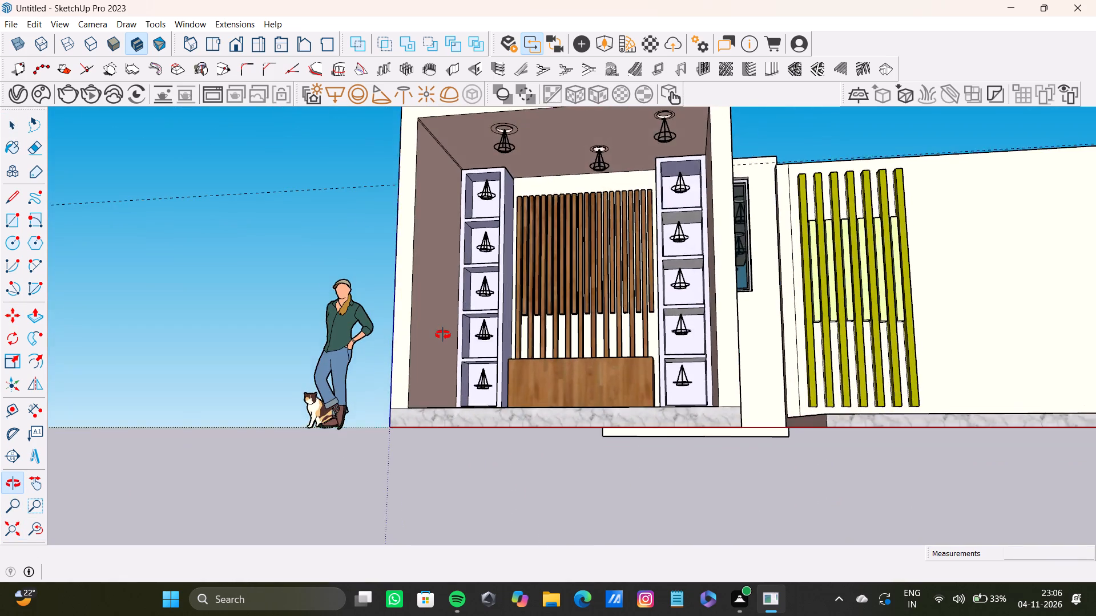
pyautogui.moveTo(443, 335); pyautogui.dragTo(445, 336, button='middle')
pyautogui.keyDown('shift'); pyautogui.scroll(4, 526, 332); pyautogui.keyUp('shift')
pyautogui.keyDown('shift'); pyautogui.moveTo(543, 307); pyautogui.dragTo(533, 398, button='middle'); pyautogui.keyUp('shift')
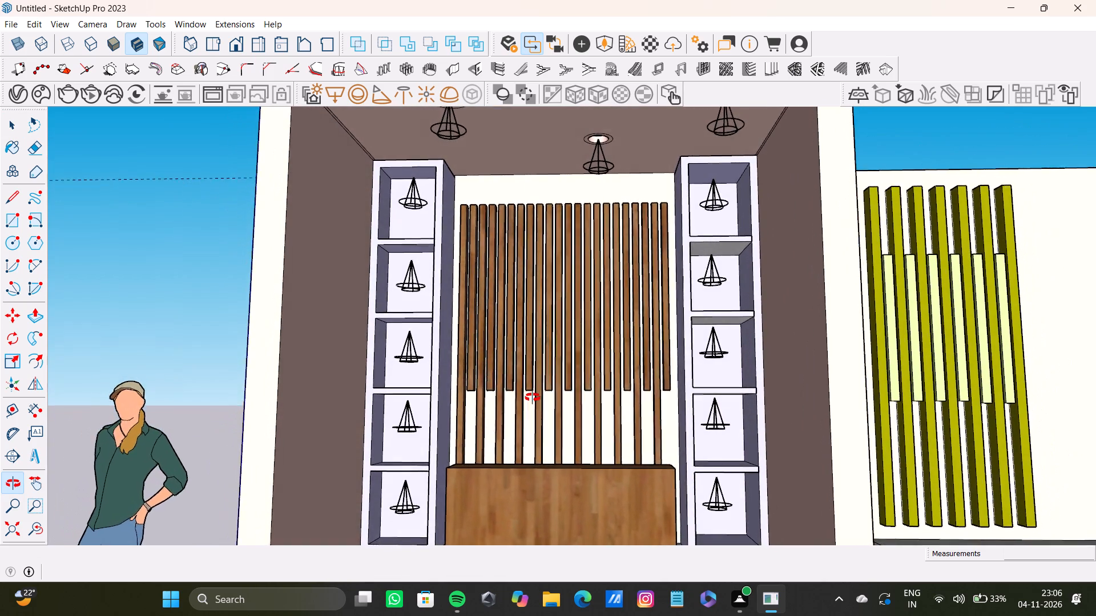
pyautogui.keyDown('shift'); pyautogui.moveTo(533, 398); pyautogui.dragTo(537, 396, button='middle'); pyautogui.keyUp('shift')
pyautogui.scroll(-1, 534, 394)
pyautogui.moveTo(530, 389); pyautogui.dragTo(538, 366, button='middle')
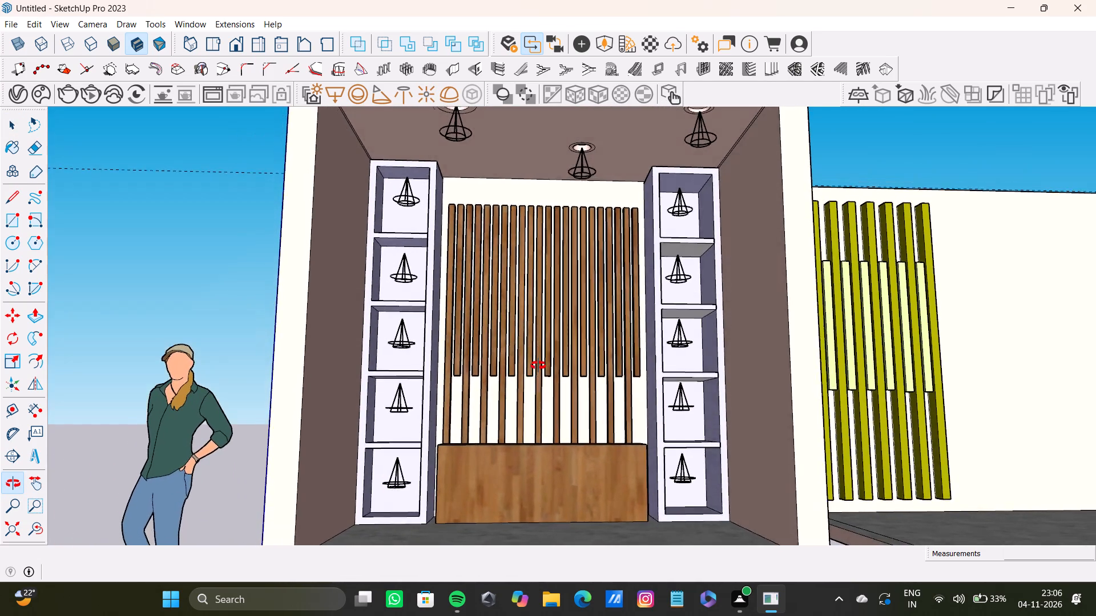
pyautogui.moveTo(538, 366); pyautogui.dragTo(527, 394, button='middle')
pyautogui.click(93, 95)
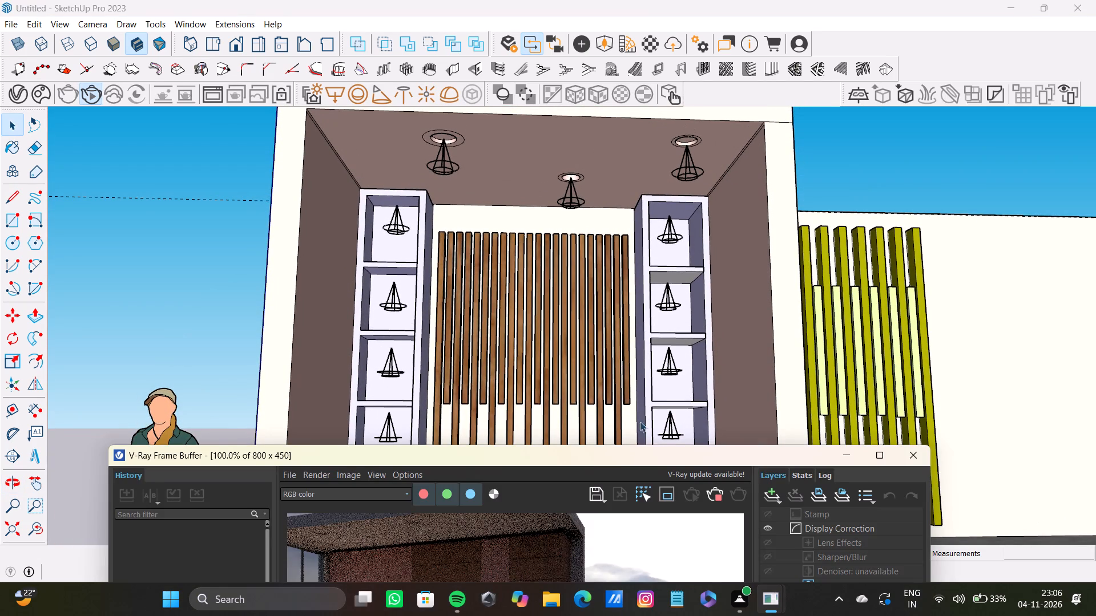
pyautogui.moveTo(598, 462); pyautogui.dragTo(589, 160)
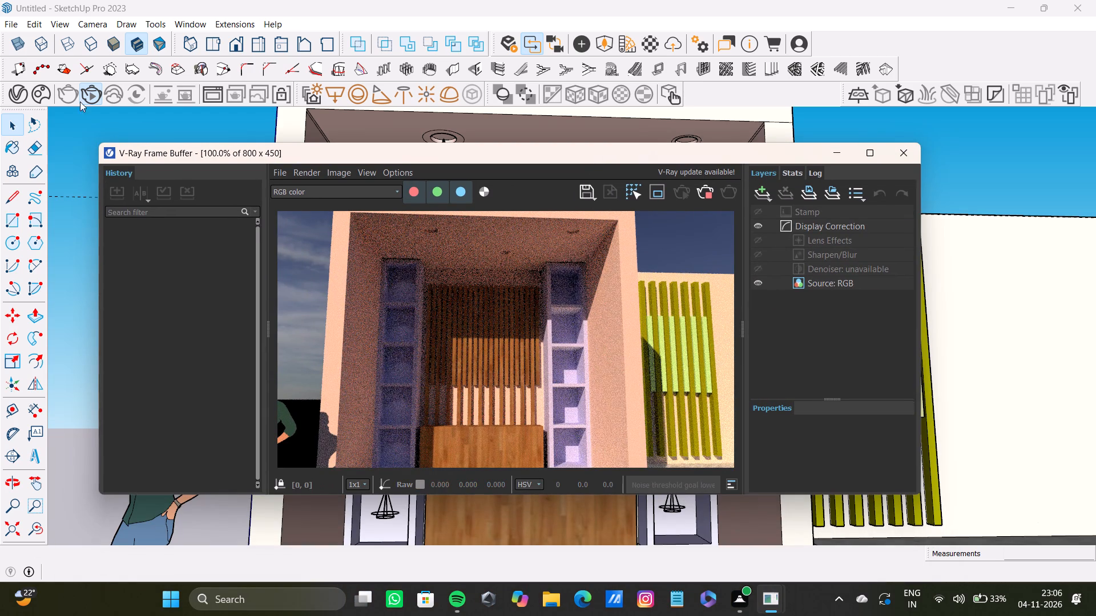
# Set the SunLight intensity to 0 in the V-Ray lights list.
pyautogui.click(20, 88)
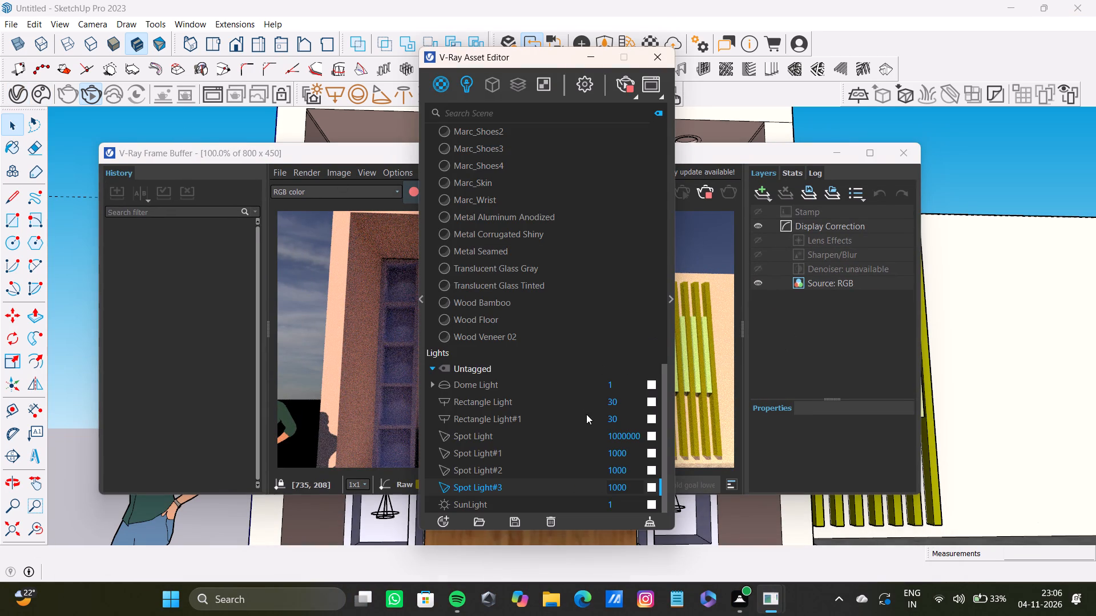
pyautogui.scroll(-4, 587, 415)
pyautogui.moveTo(627, 506); pyautogui.dragTo(606, 506)
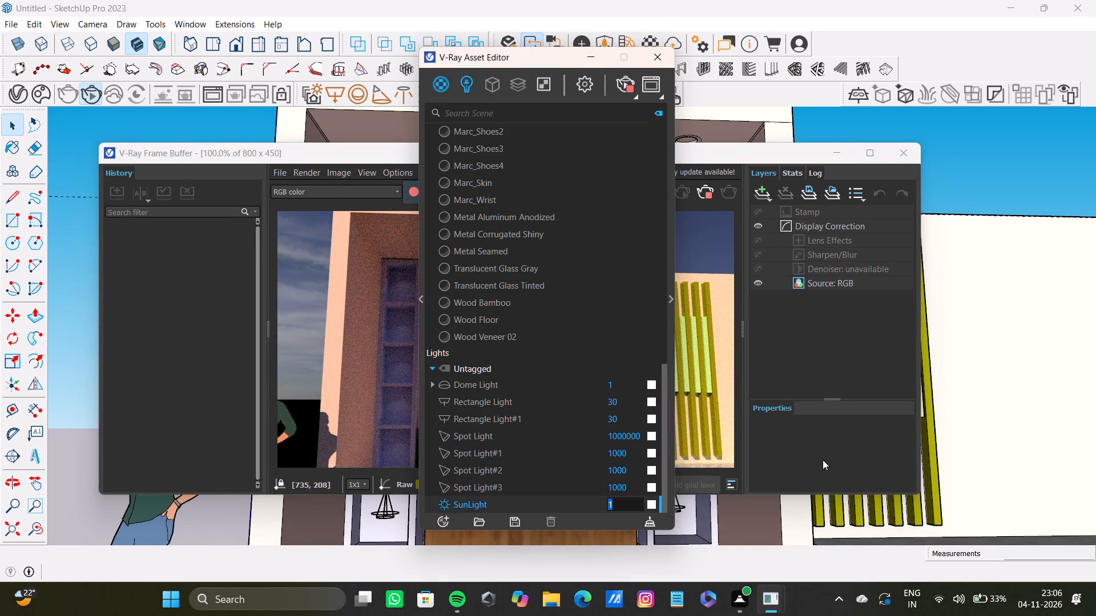
pyautogui.press('BackSpace')
pyautogui.press('0')
pyautogui.press('Return')
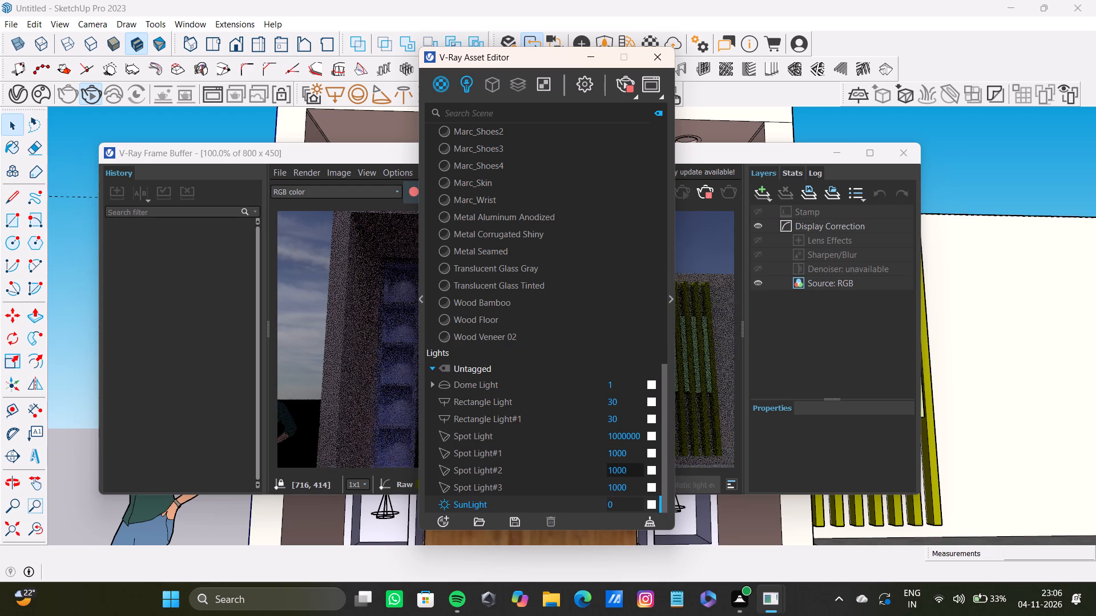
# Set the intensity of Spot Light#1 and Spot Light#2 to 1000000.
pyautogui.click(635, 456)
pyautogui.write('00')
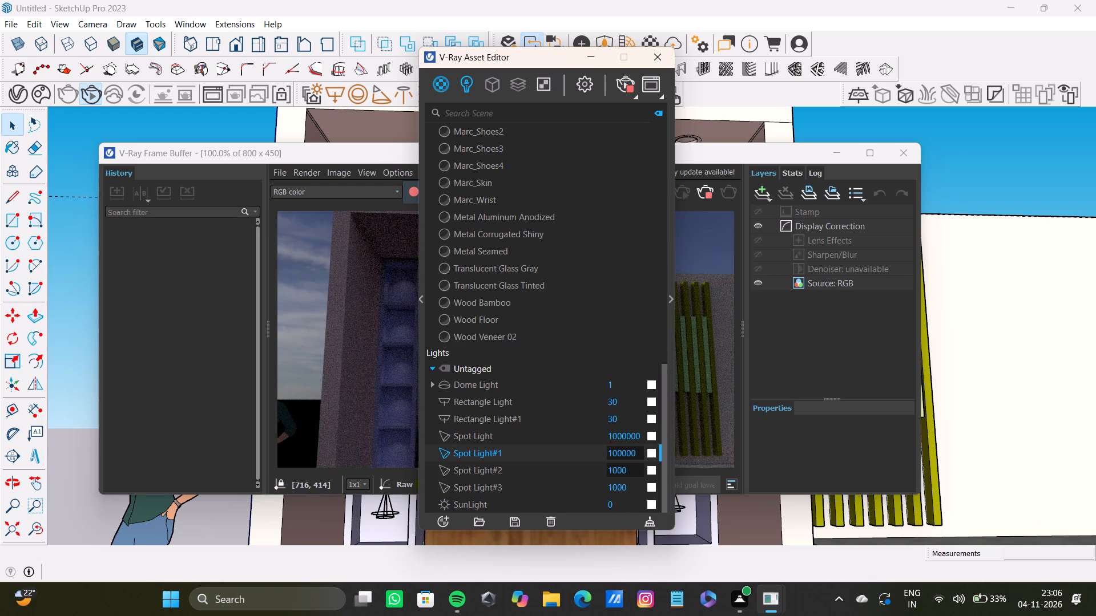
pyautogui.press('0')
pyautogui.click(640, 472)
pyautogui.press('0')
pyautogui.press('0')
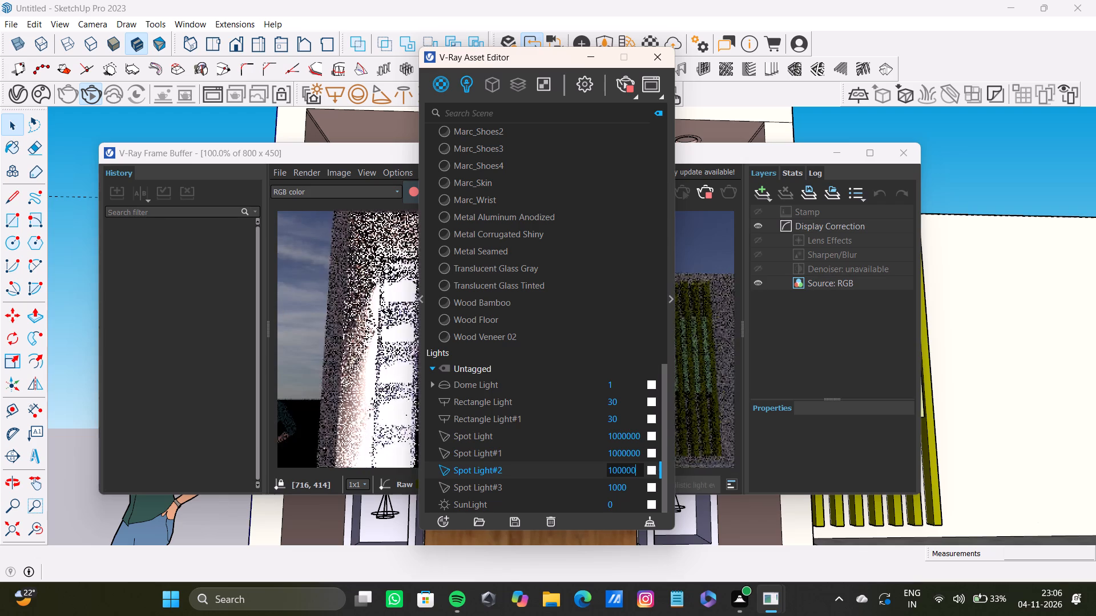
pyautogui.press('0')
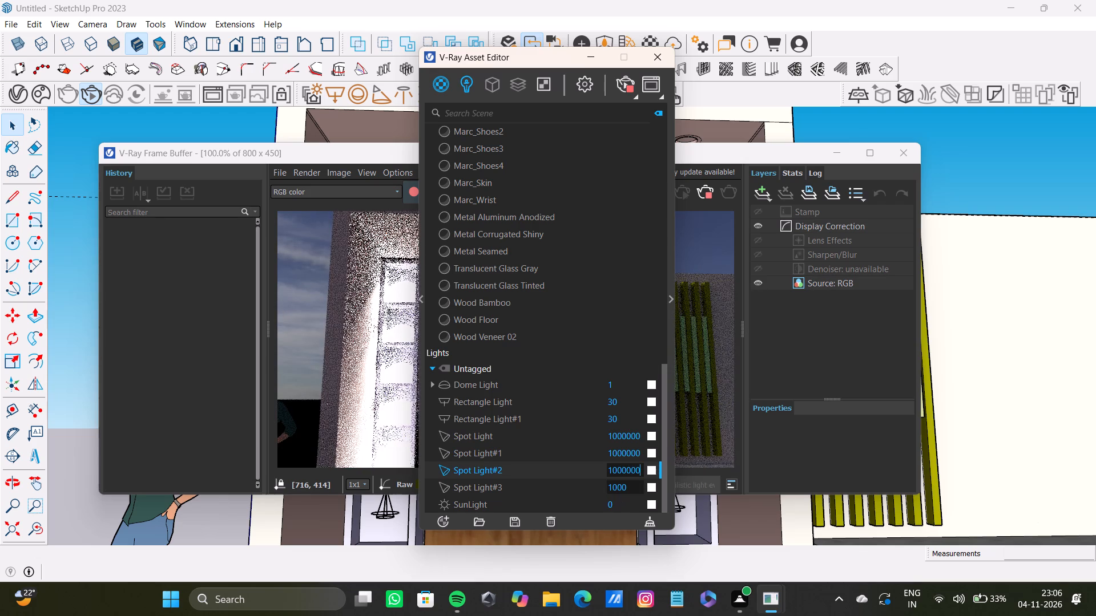
# Set the intensity of Spot Light#1, Spot Light#2 and Spot Light#3 to 10000.
pyautogui.press('BackSpace')
pyautogui.press('BackSpace')
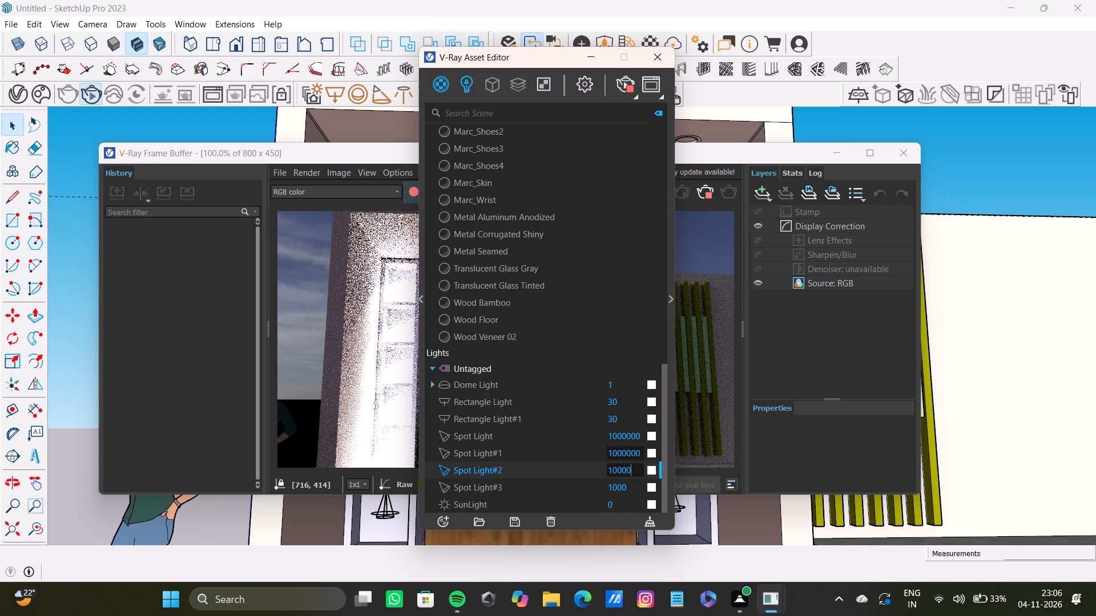
pyautogui.click(643, 453)
pyautogui.press('BackSpace')
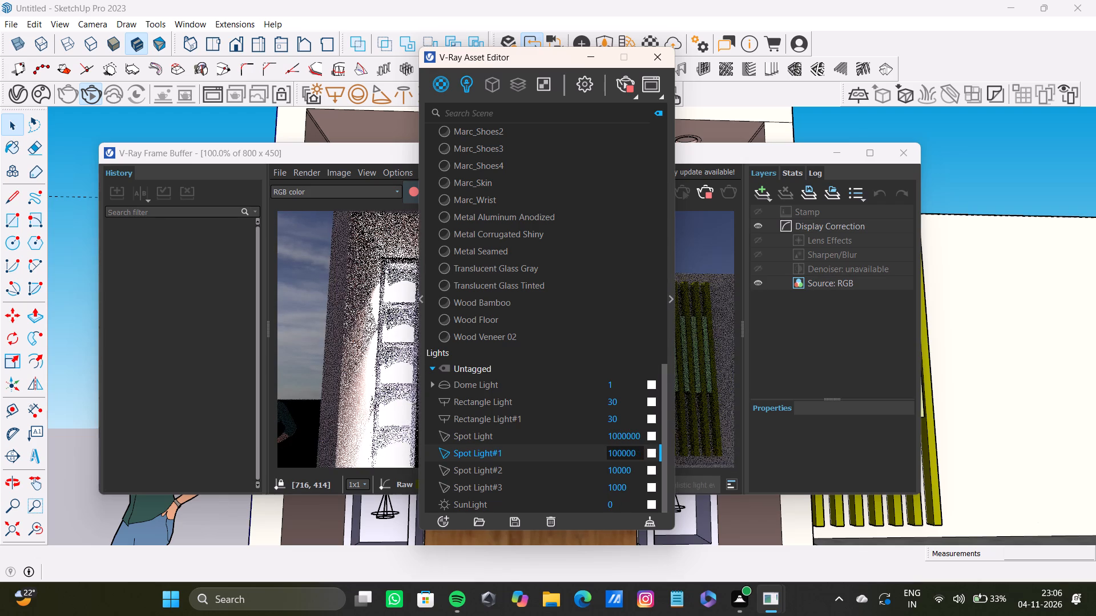
pyautogui.press('BackSpace')
pyautogui.click(631, 488)
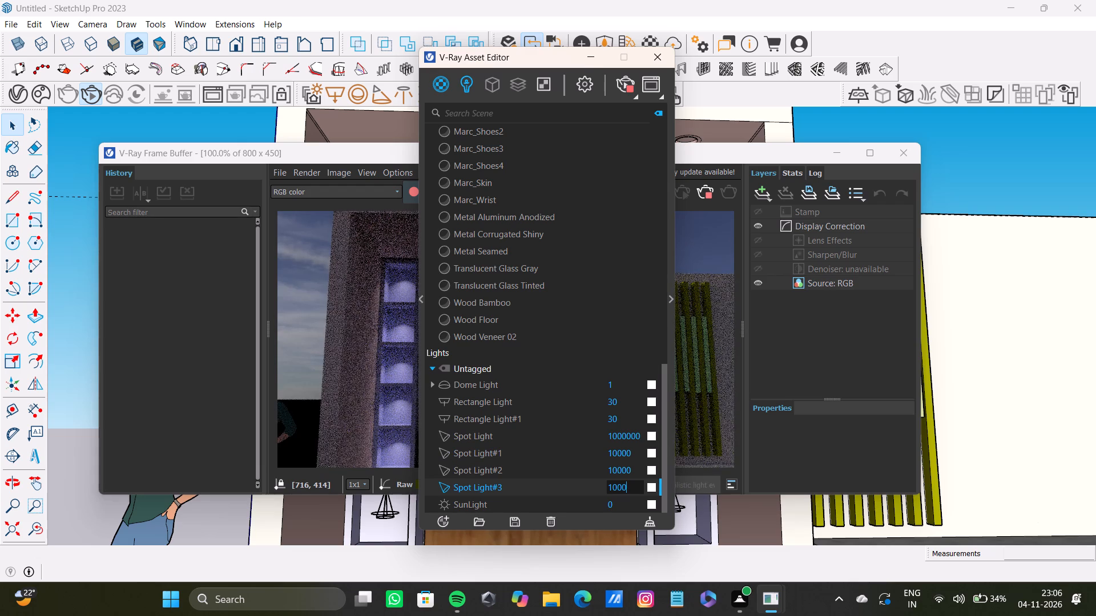
pyautogui.press('0')
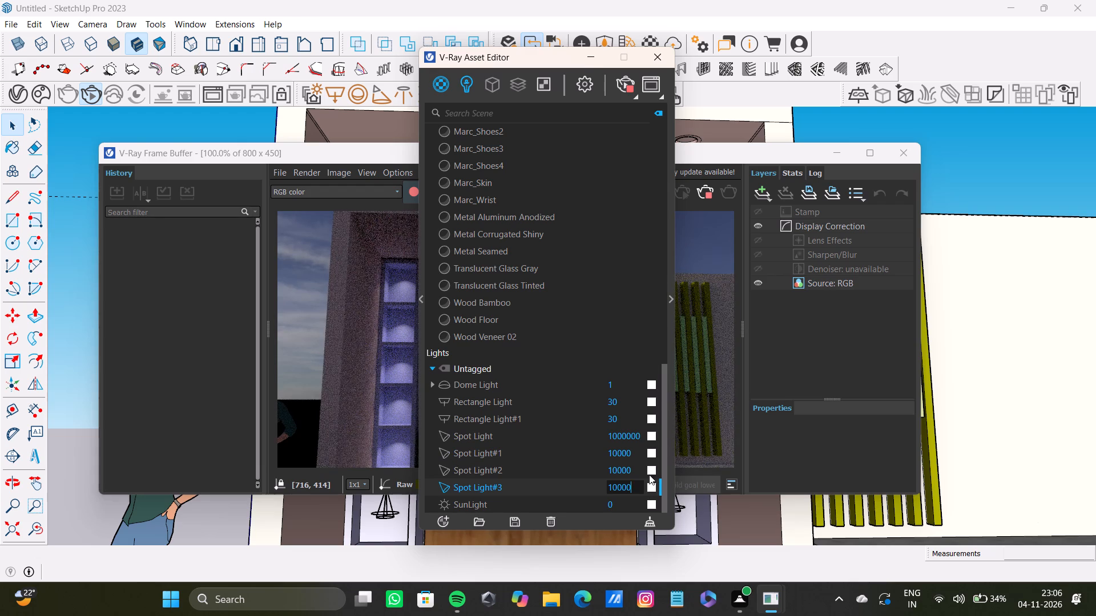
pyautogui.click(658, 53)
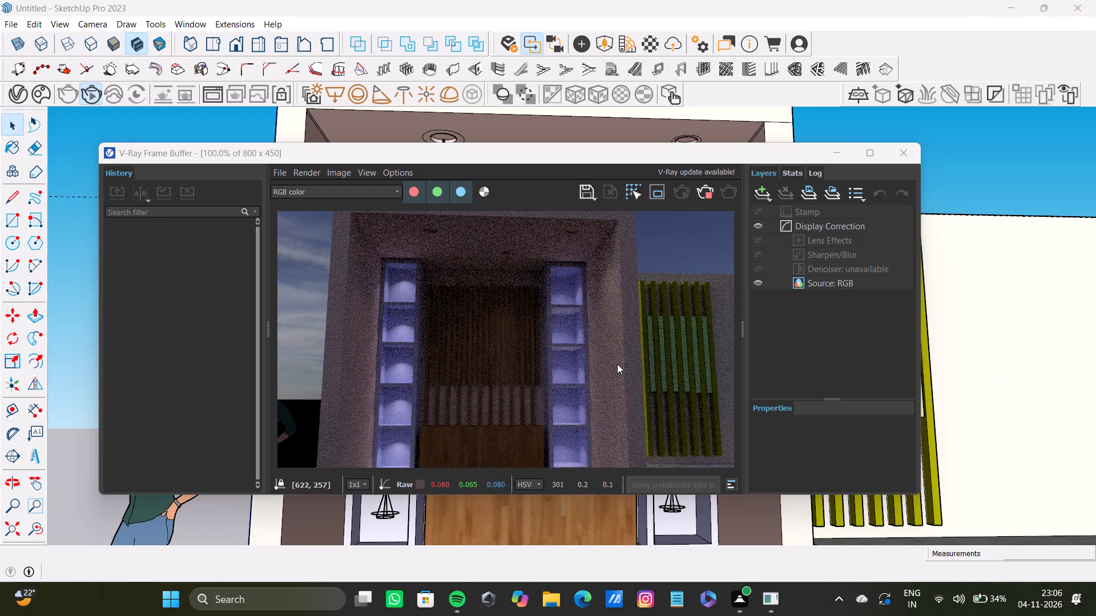
# Reframe the interactive render to show the room unit's front down to its marble floor slab.
pyautogui.scroll(-1, 703, 529)
pyautogui.moveTo(698, 523); pyautogui.dragTo(703, 474, button='middle')
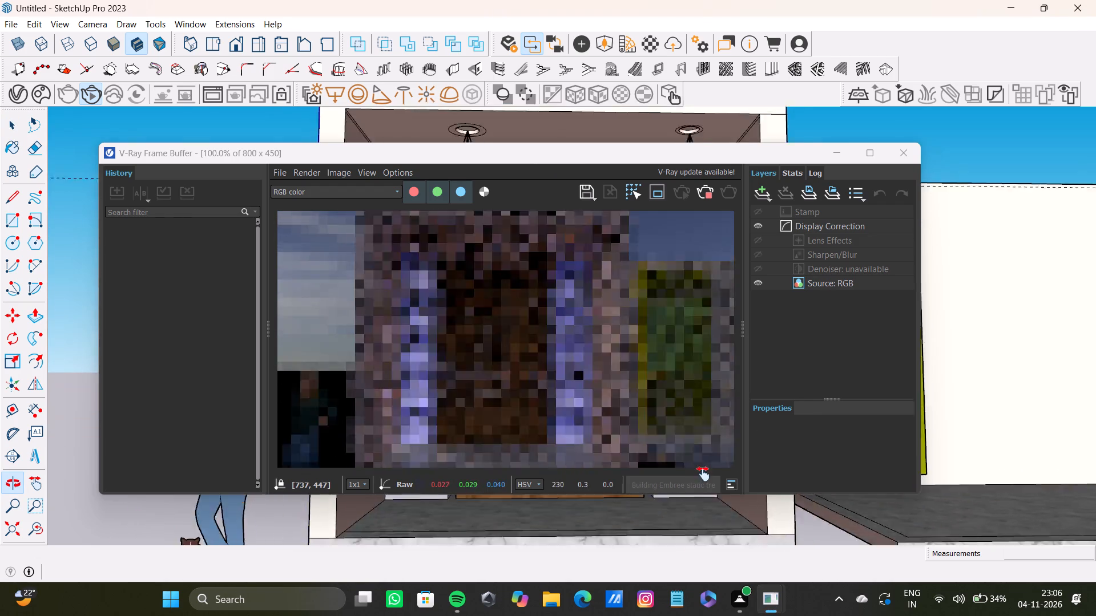
pyautogui.moveTo(703, 474); pyautogui.dragTo(689, 481, button='middle')
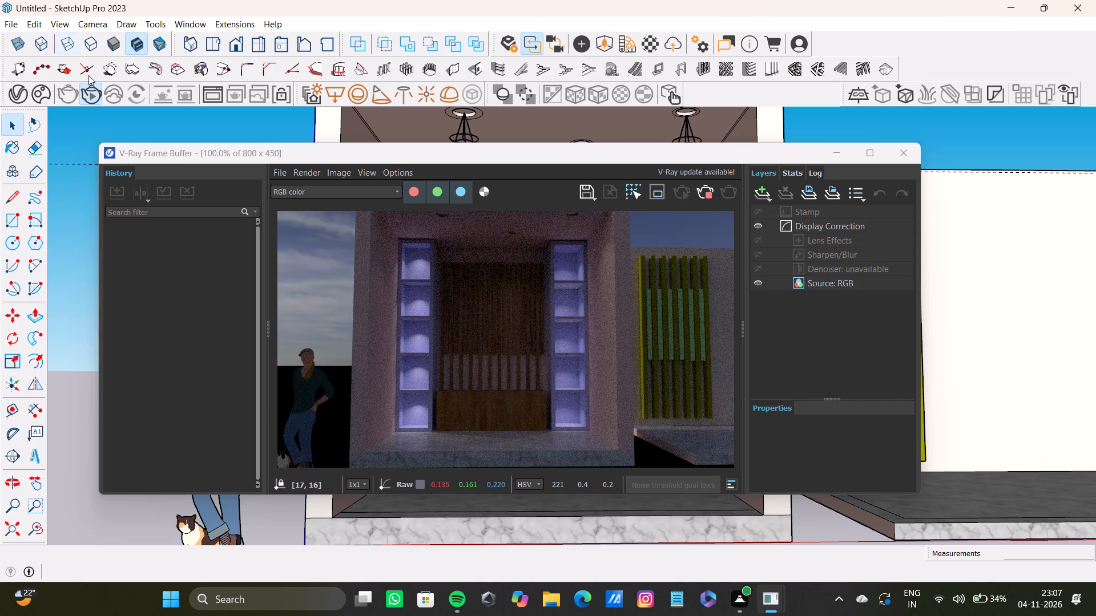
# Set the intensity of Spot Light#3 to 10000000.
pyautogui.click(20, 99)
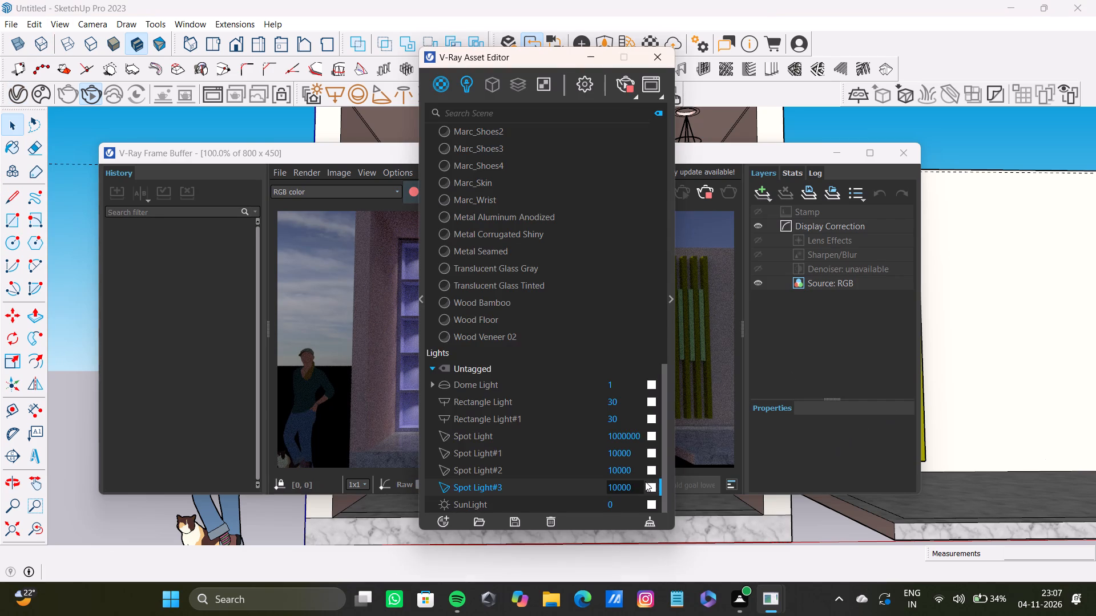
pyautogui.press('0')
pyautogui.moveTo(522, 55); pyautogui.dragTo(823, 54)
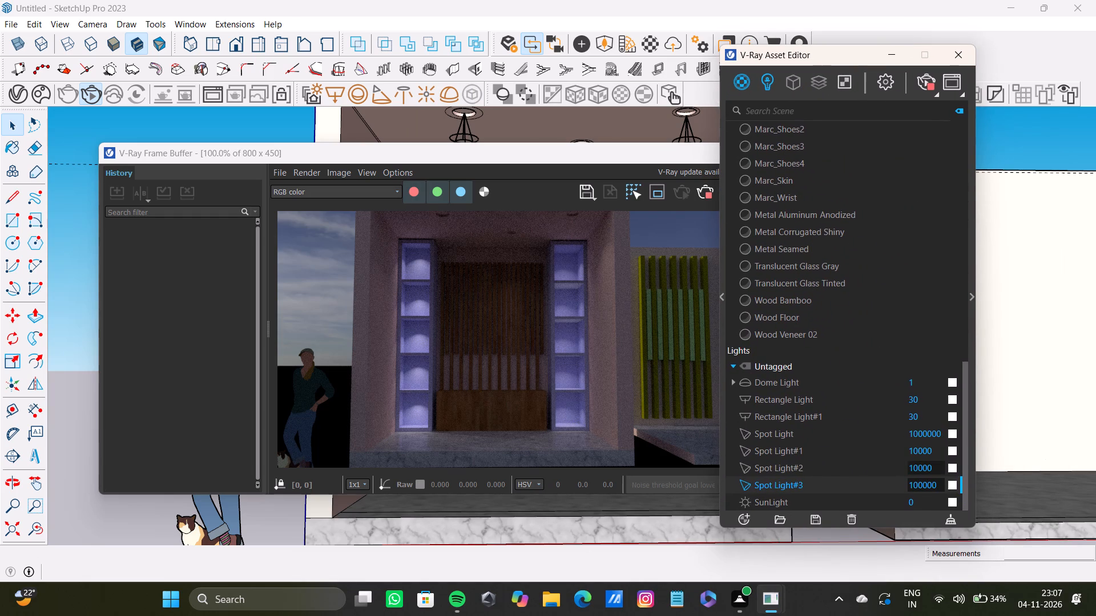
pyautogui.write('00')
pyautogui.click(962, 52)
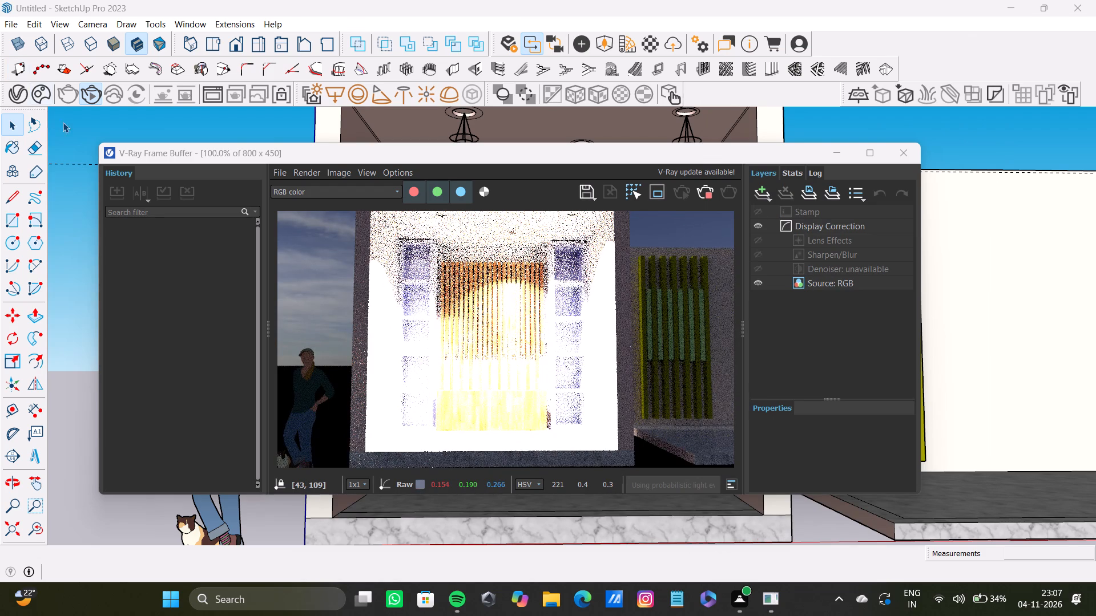
# Reduce the intensity of Spot Light#3 to correct the overexposed room interior.
pyautogui.click(19, 90)
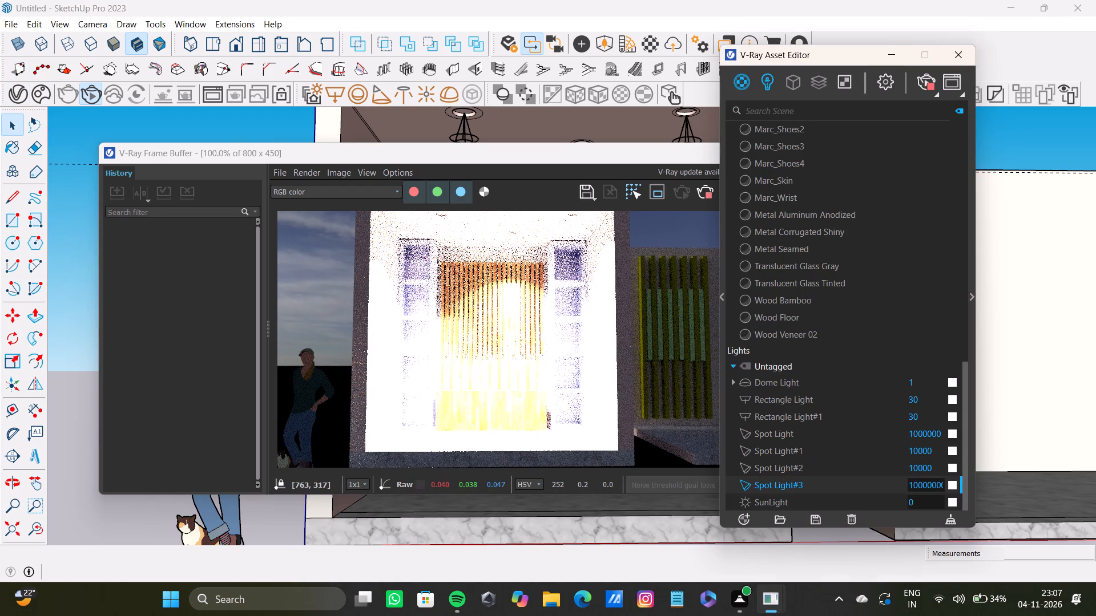
pyautogui.click(942, 484)
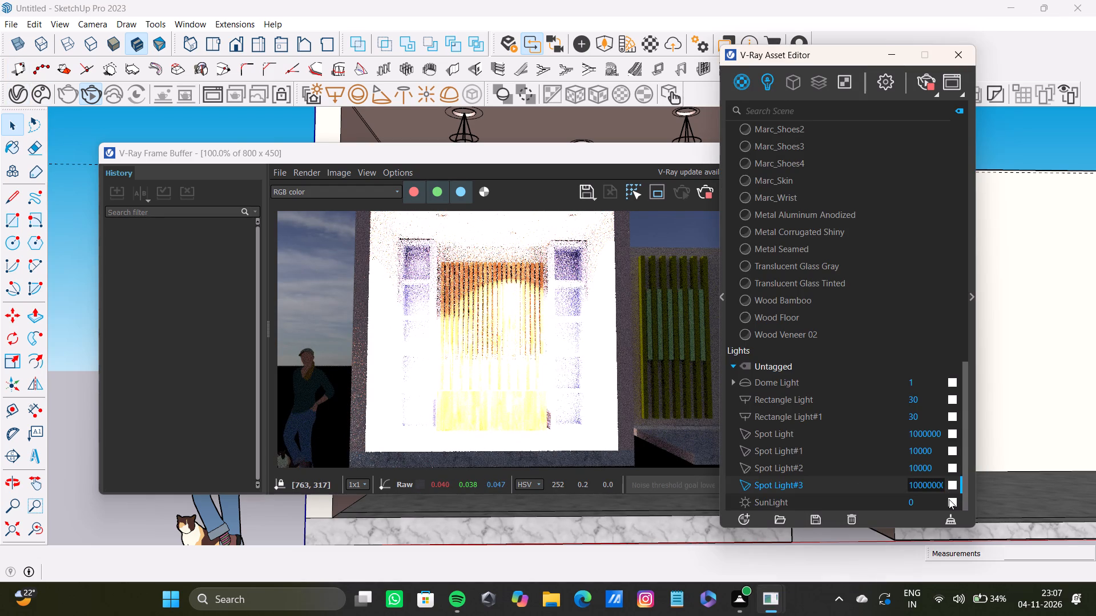
pyautogui.press('BackSpace')
pyautogui.press('BackSpace')
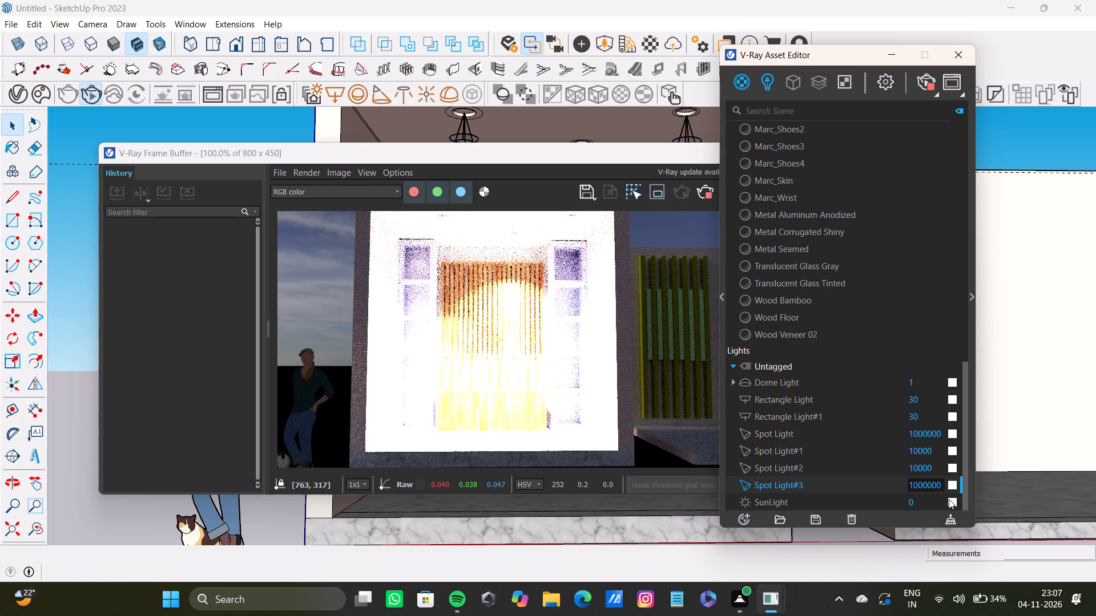
pyautogui.click(963, 62)
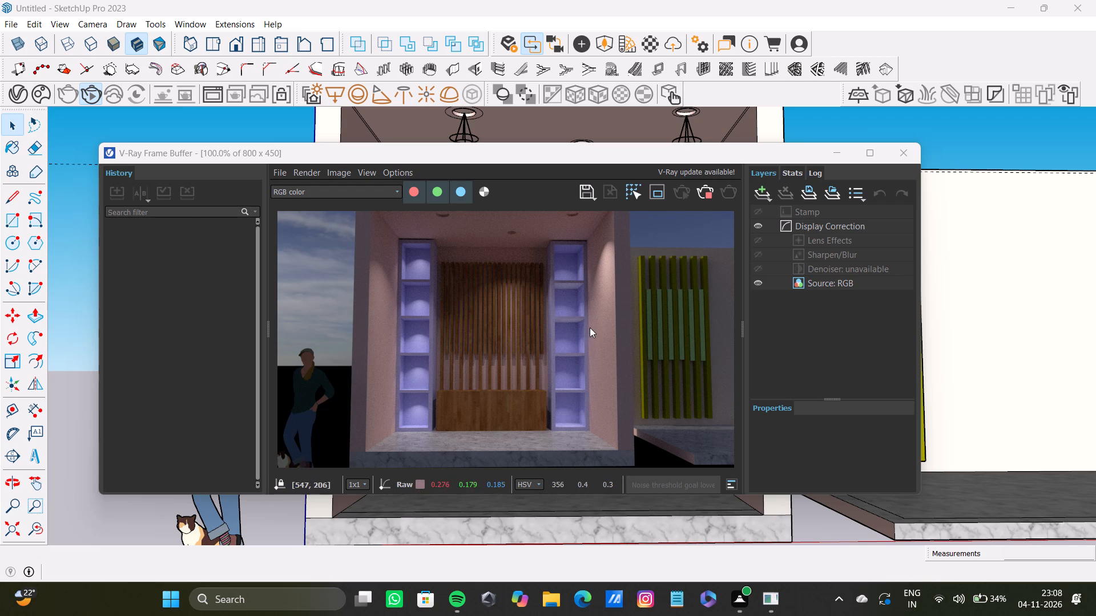
# Save the render showing the room unit's full front as PNG image "4th nov vray7" in the pdfs folder and close the frame buffer.
pyautogui.scroll(-2, 594, 313)
pyautogui.scroll(2, 569, 334)
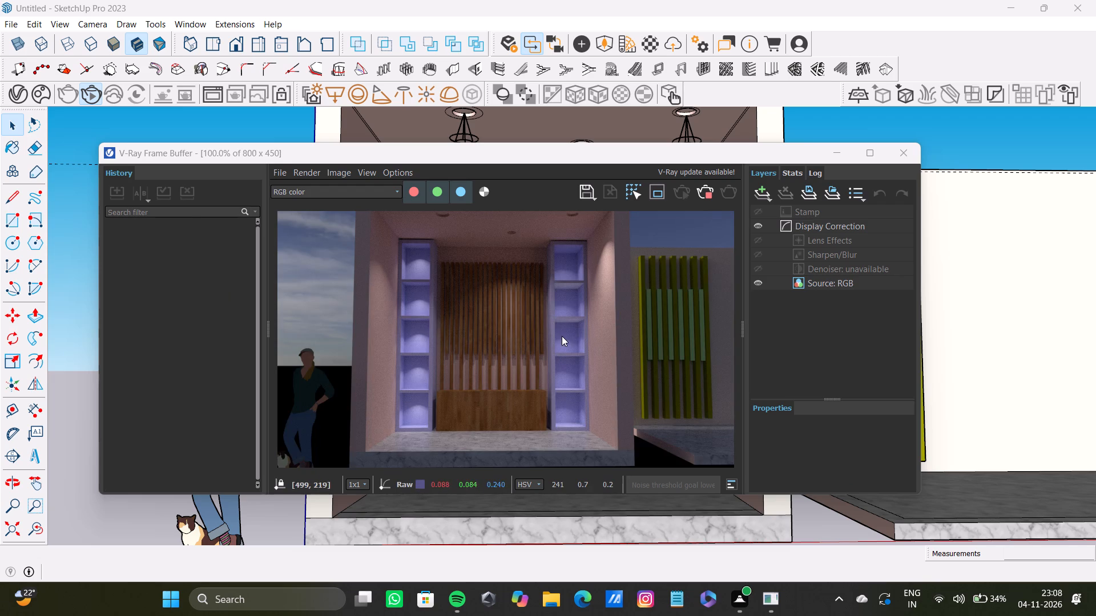
pyautogui.scroll(-1, 791, 518)
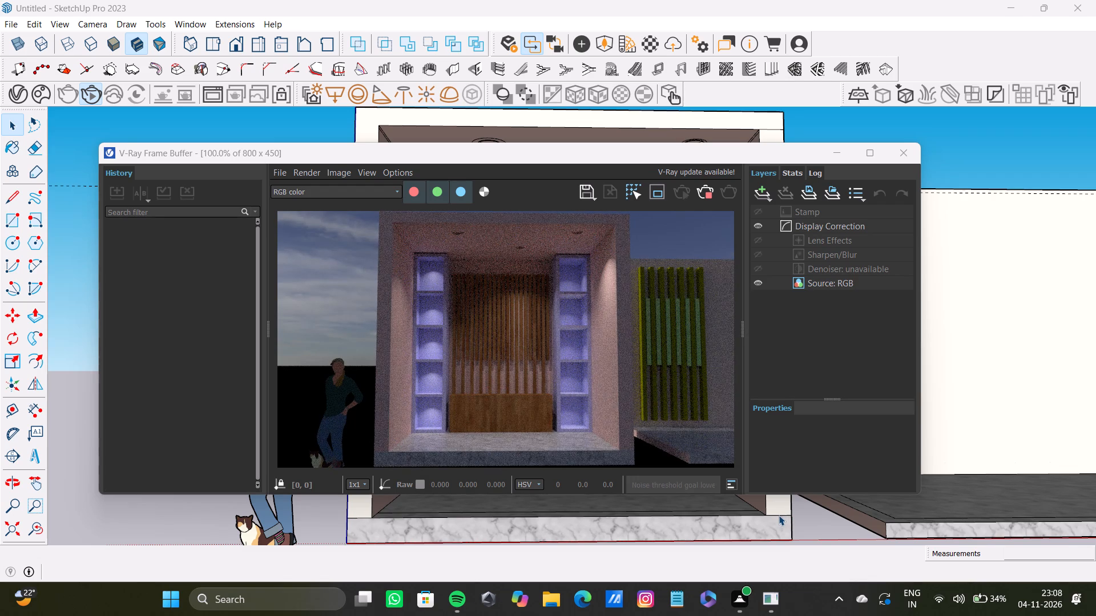
pyautogui.click(579, 191)
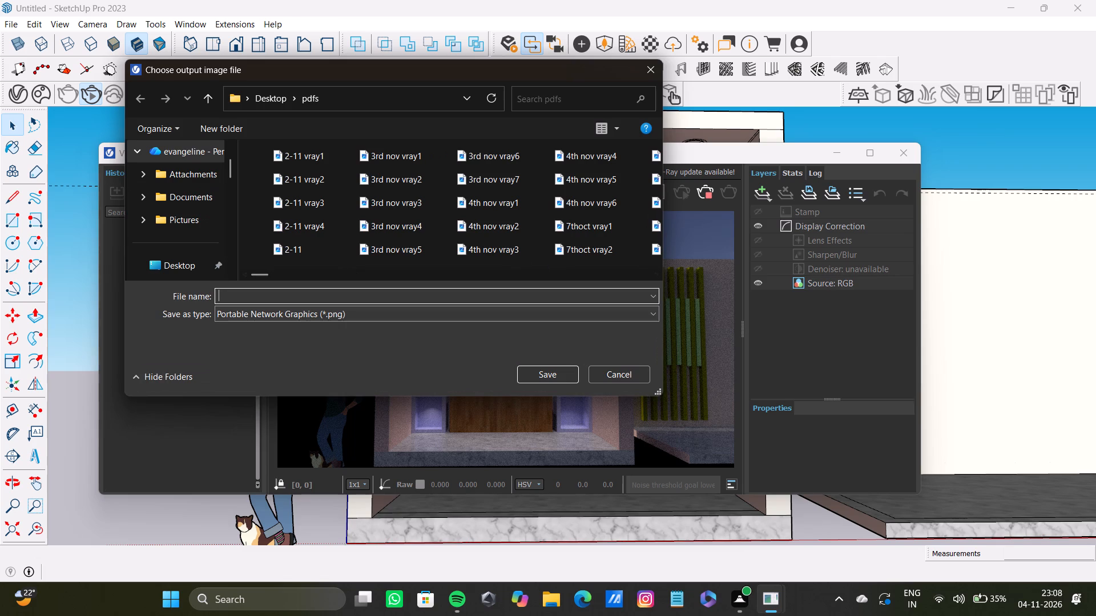
pyautogui.click(321, 298)
pyautogui.write('4th')
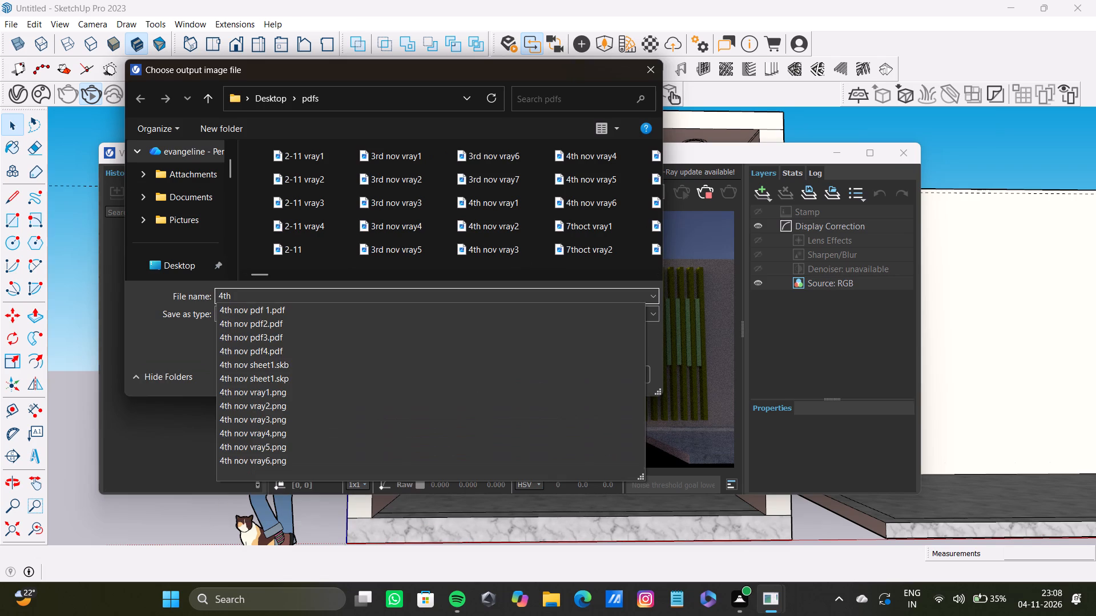
pyautogui.press('space')
pyautogui.write('no')
pyautogui.write('v')
pyautogui.press('space')
pyautogui.write('vray')
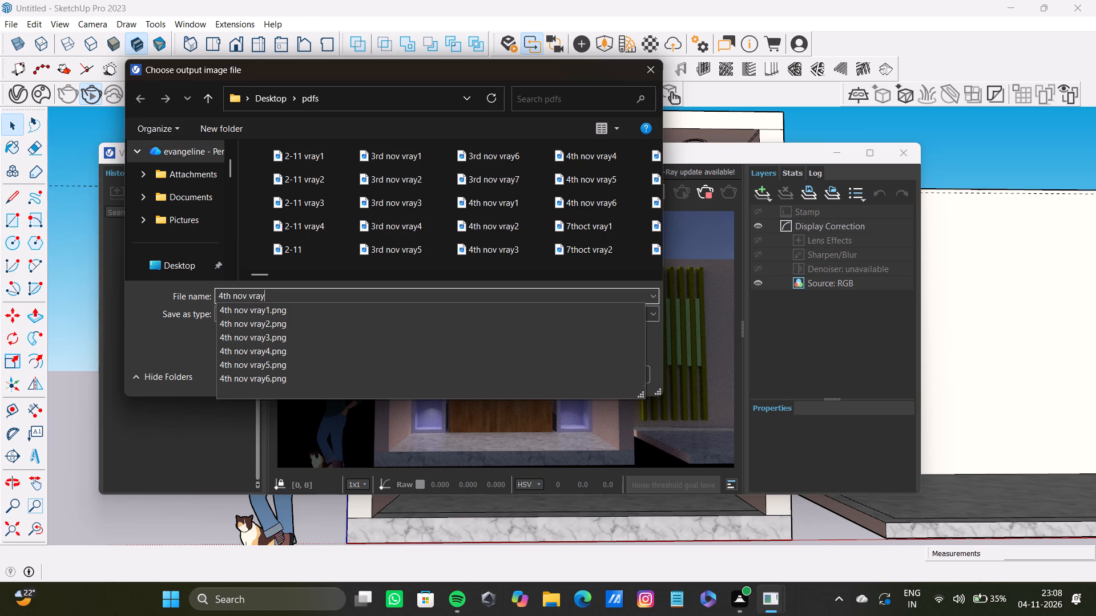
pyautogui.press('7')
pyautogui.press('Return')
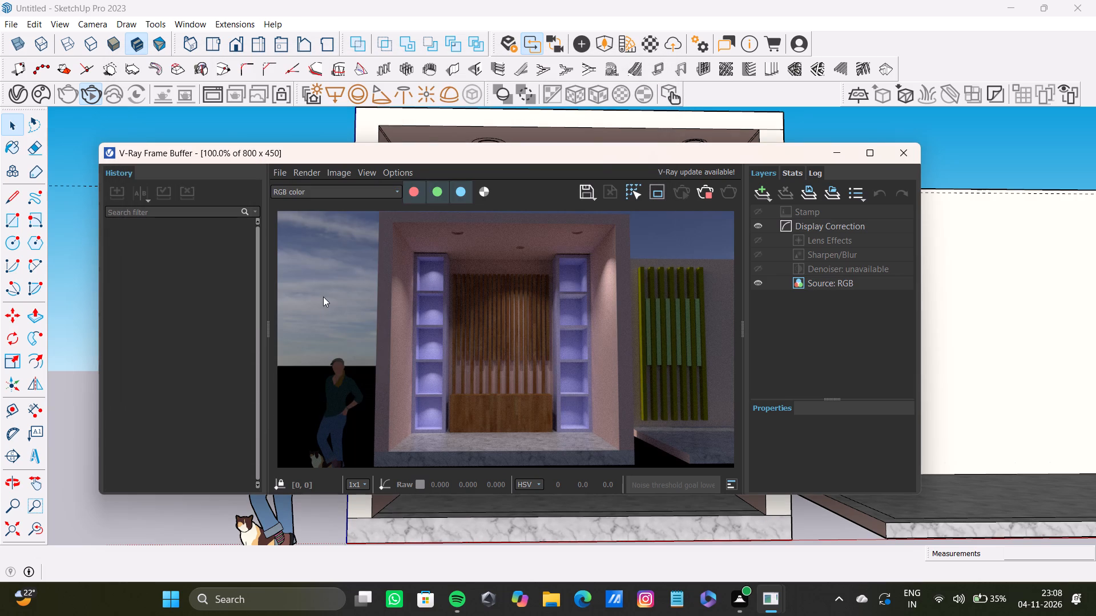
pyautogui.click(890, 160)
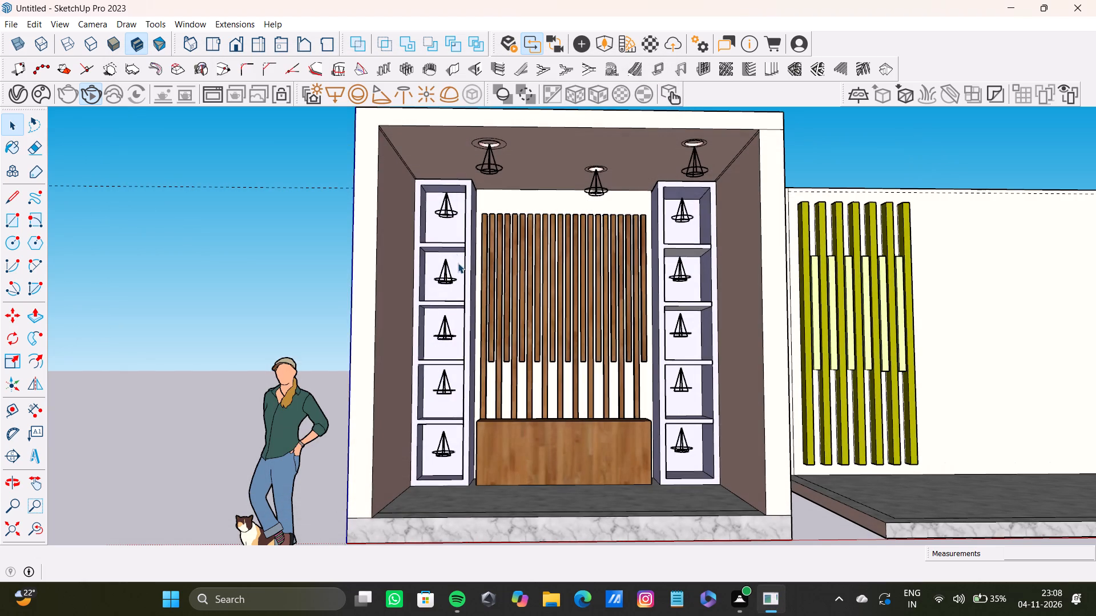
# Delete the horizontal guide line running across the front of the yellow-slatted wall.
pyautogui.scroll(-7, 510, 286)
pyautogui.keyDown('shift'); pyautogui.moveTo(528, 290); pyautogui.dragTo(396, 307, button='middle'); pyautogui.keyUp('shift')
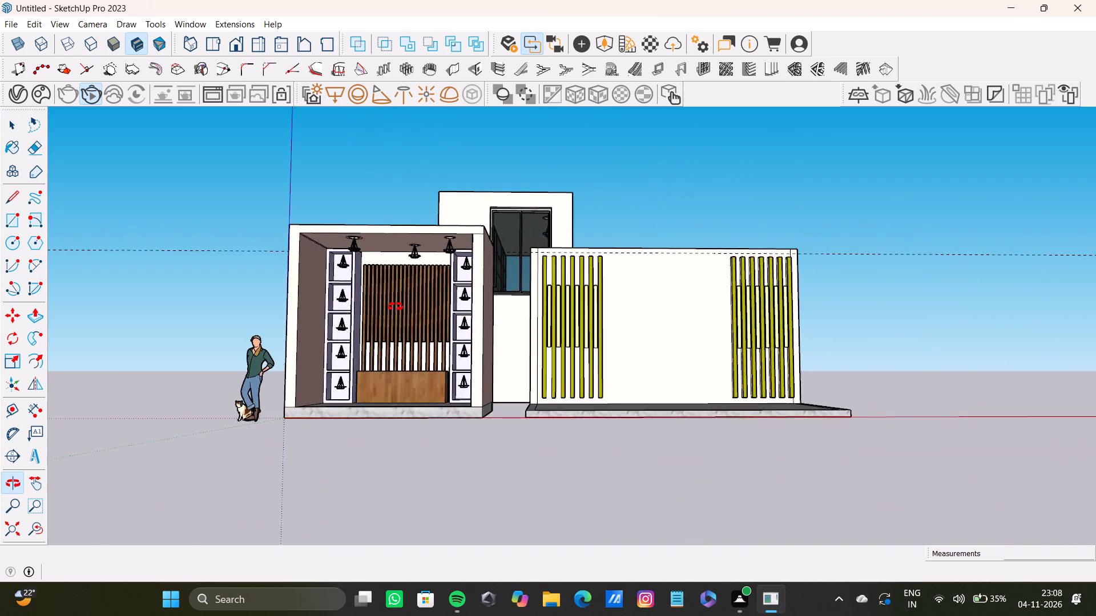
pyautogui.keyDown('shift'); pyautogui.moveTo(396, 307); pyautogui.dragTo(278, 396, button='middle'); pyautogui.keyUp('shift')
pyautogui.scroll(7, 520, 307)
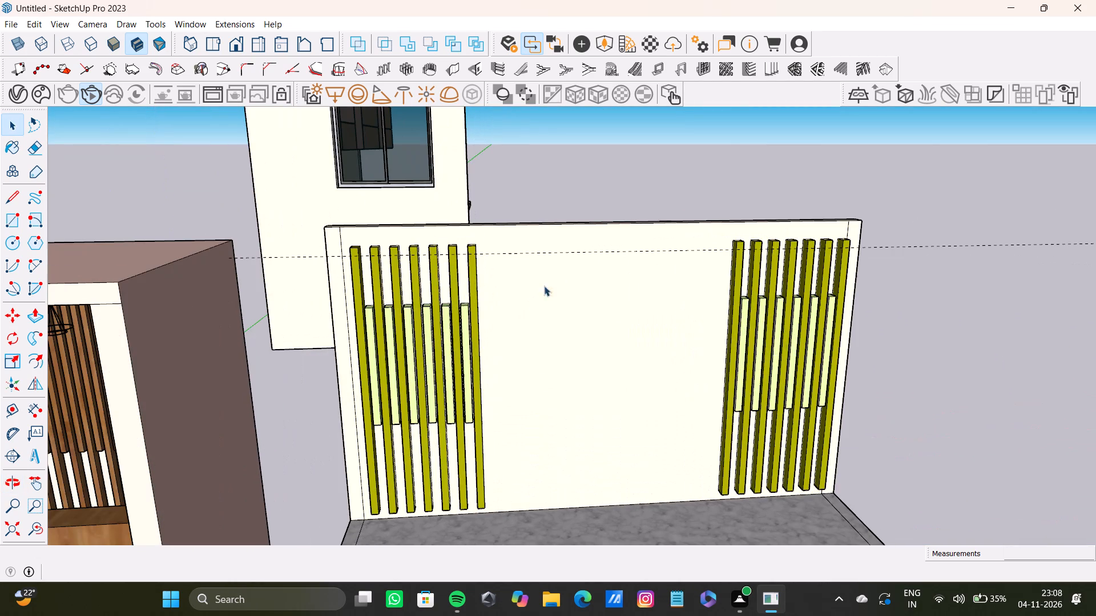
pyautogui.click(572, 252)
pyautogui.press('Delete')
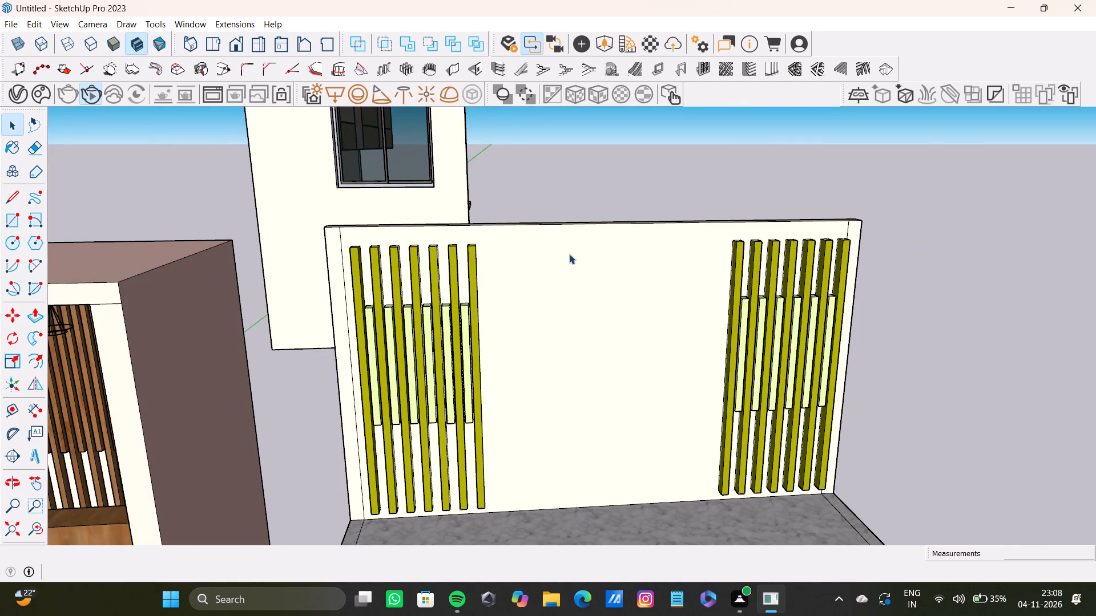
# Place a new horizontal guide on the slatted wall, just below its top edge and above the slats.
pyautogui.press('t')
pyautogui.scroll(6, 529, 236)
pyautogui.click(529, 217)
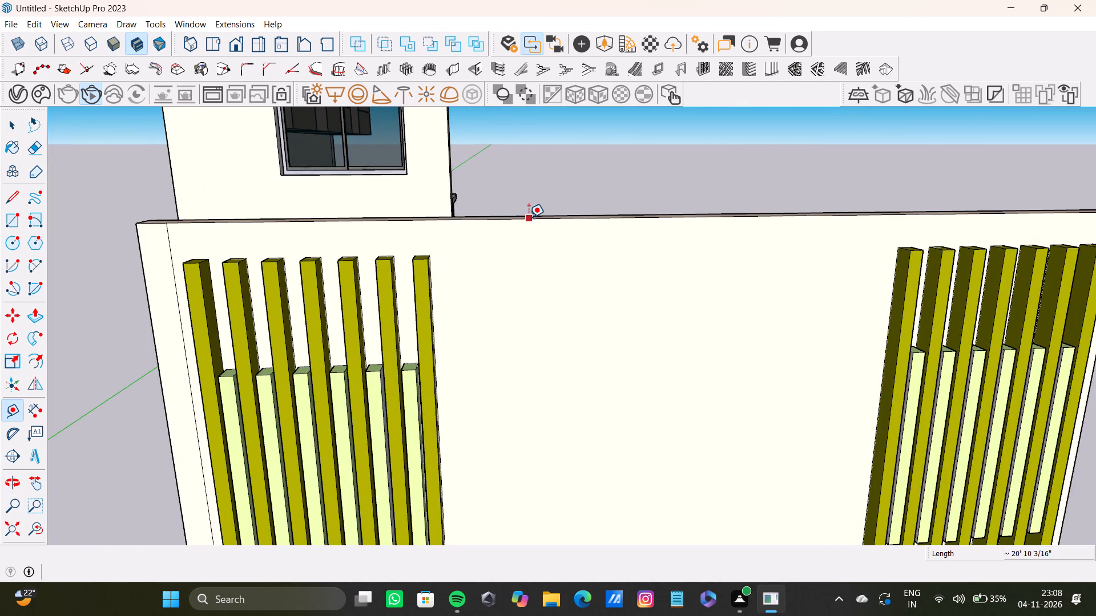
pyautogui.click(534, 246)
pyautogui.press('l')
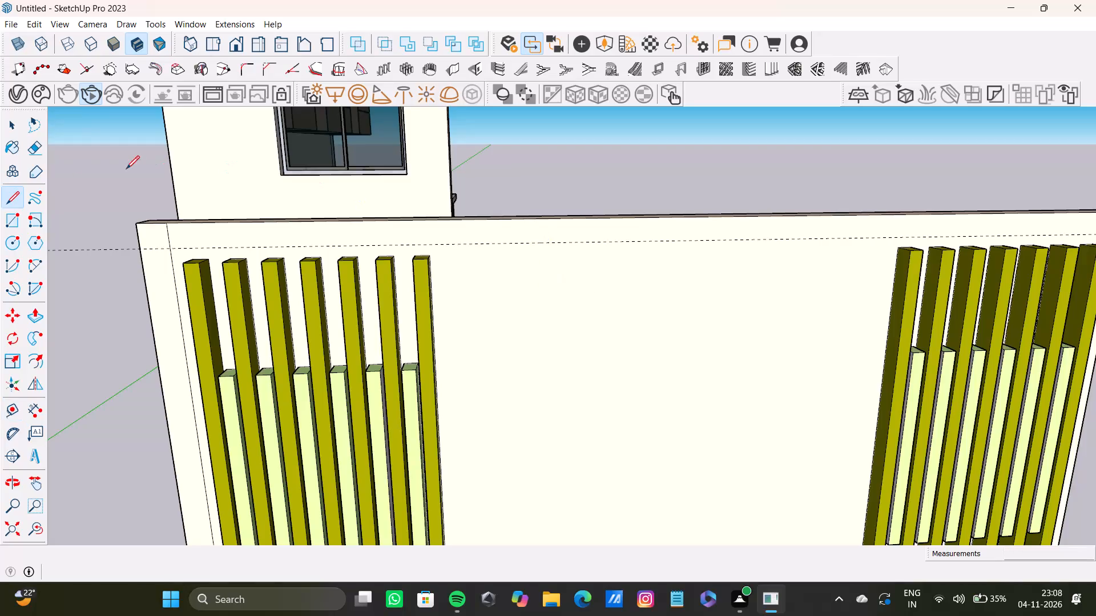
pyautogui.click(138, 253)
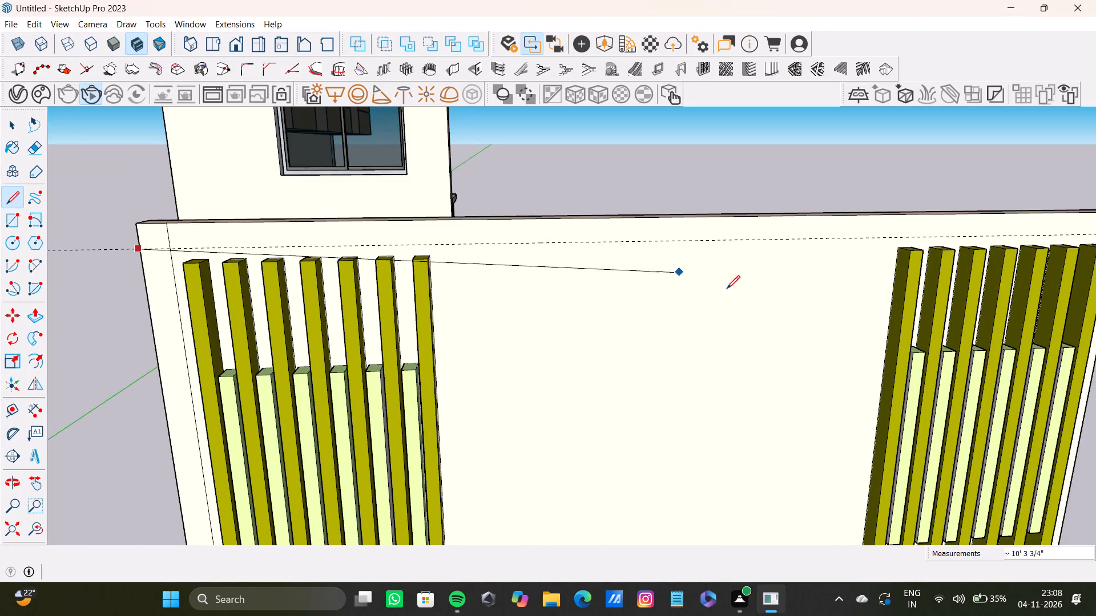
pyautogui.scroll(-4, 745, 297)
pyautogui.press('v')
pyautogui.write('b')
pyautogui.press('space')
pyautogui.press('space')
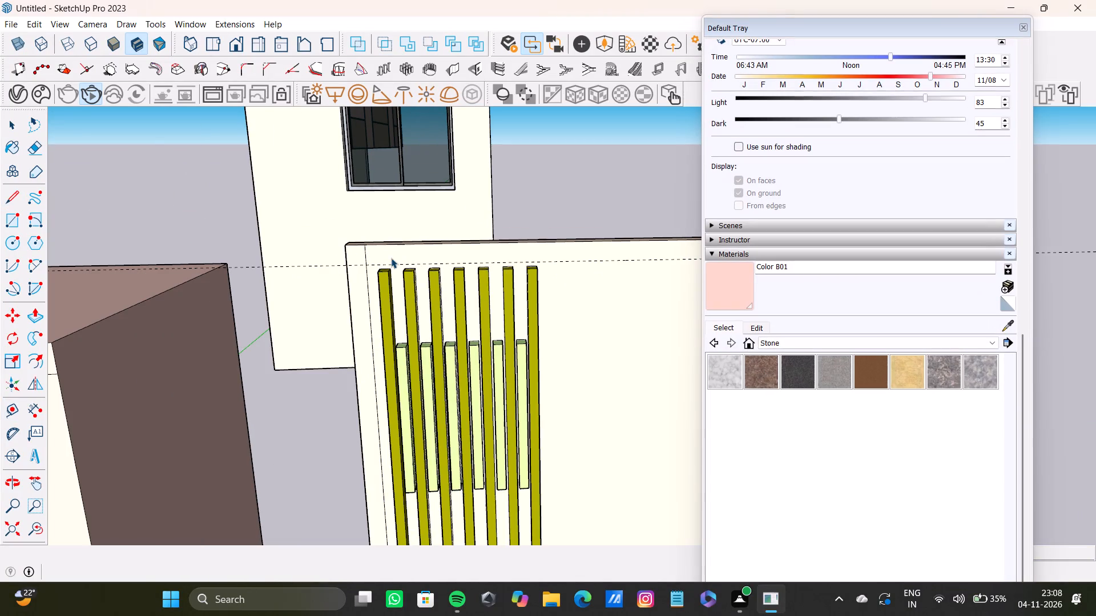
# Draw a line along the horizontal guide across the slatted wall's front face, with the Default Tray closed.
pyautogui.press('l')
pyautogui.click(1022, 29)
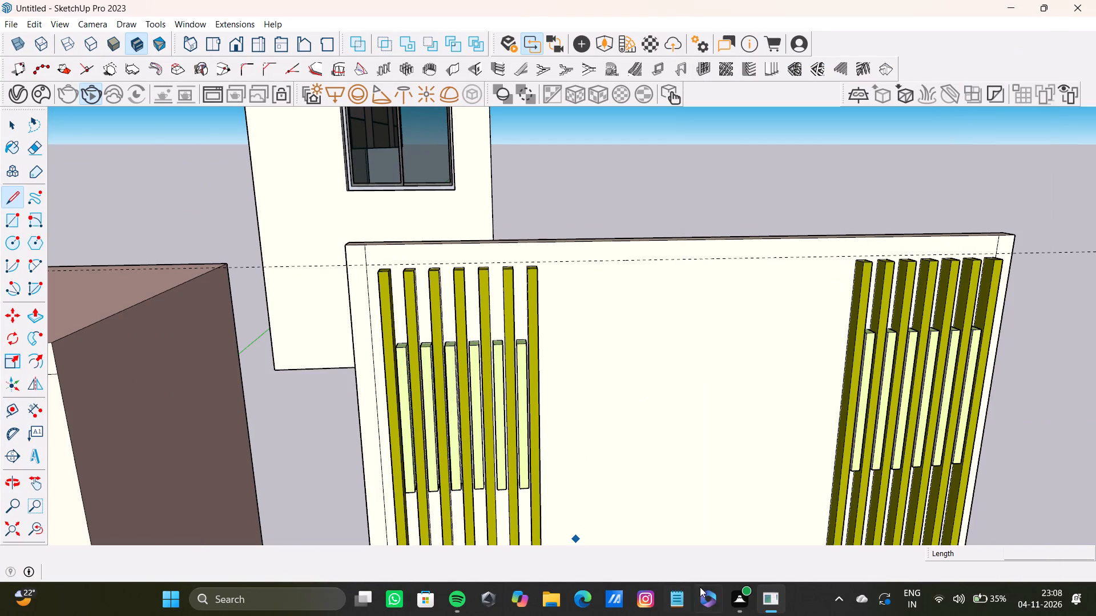
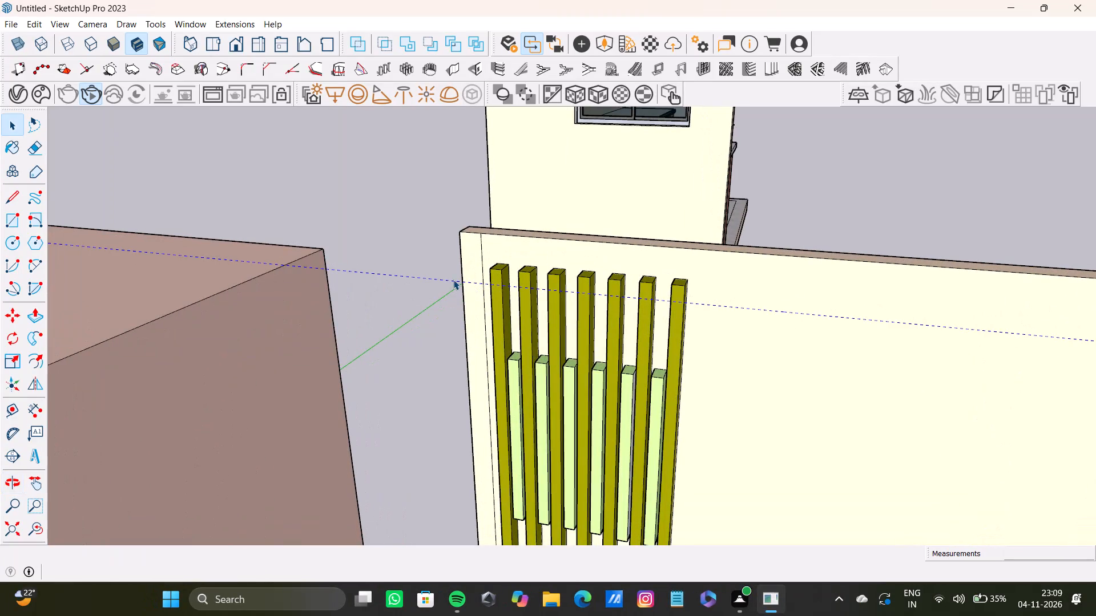
# Delete the selected guide and place a new one 6 13/16" below the slatted wall's top edge.
pyautogui.press('Delete')
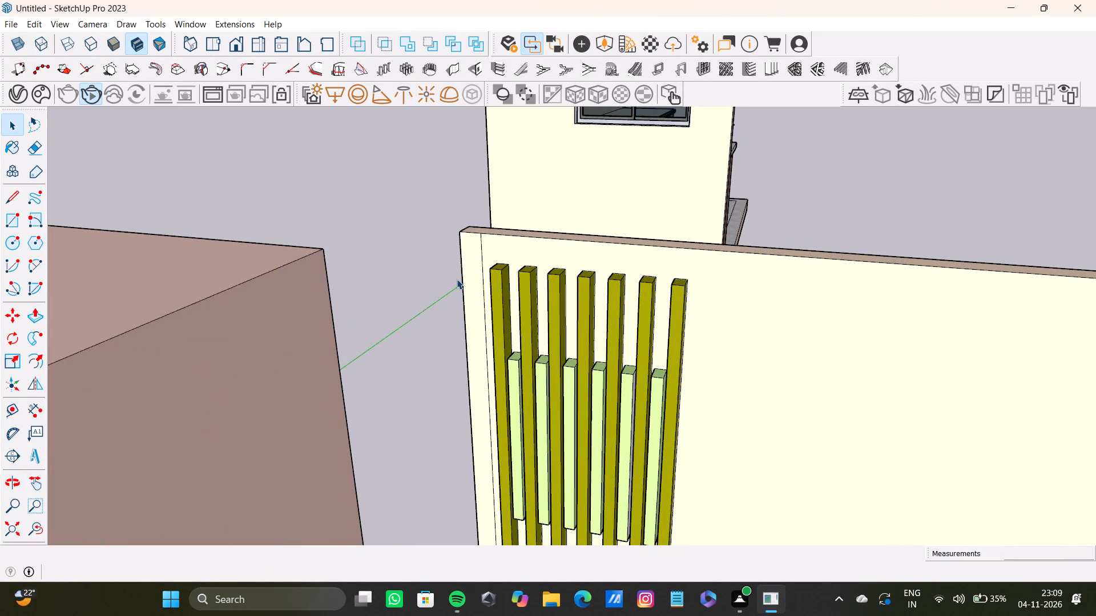
pyautogui.press('y')
pyautogui.press('t')
pyautogui.scroll(6, 590, 261)
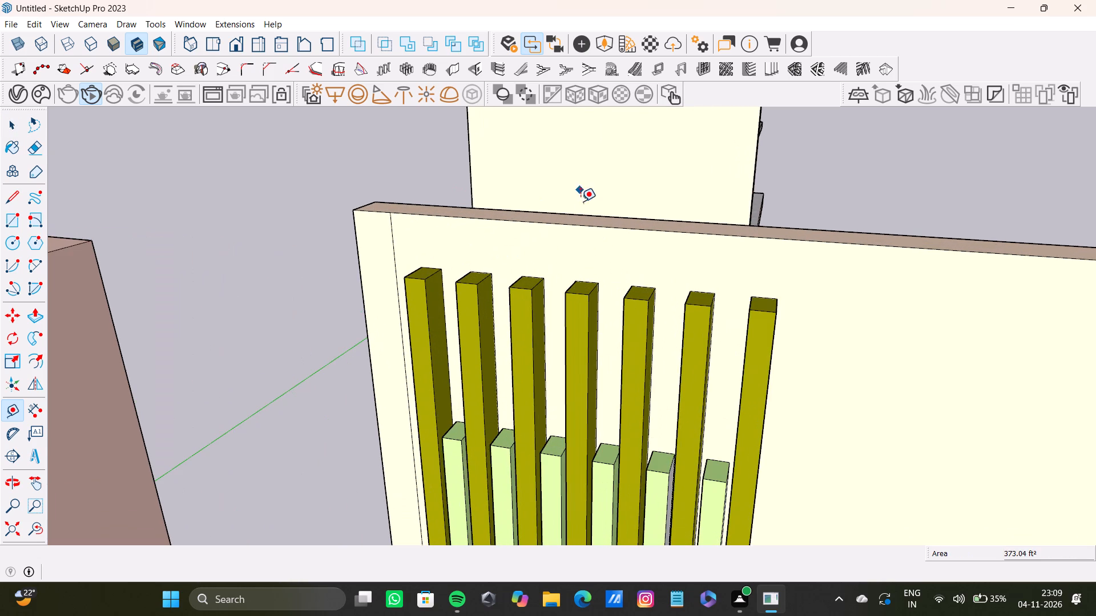
pyautogui.click(598, 226)
pyautogui.click(607, 270)
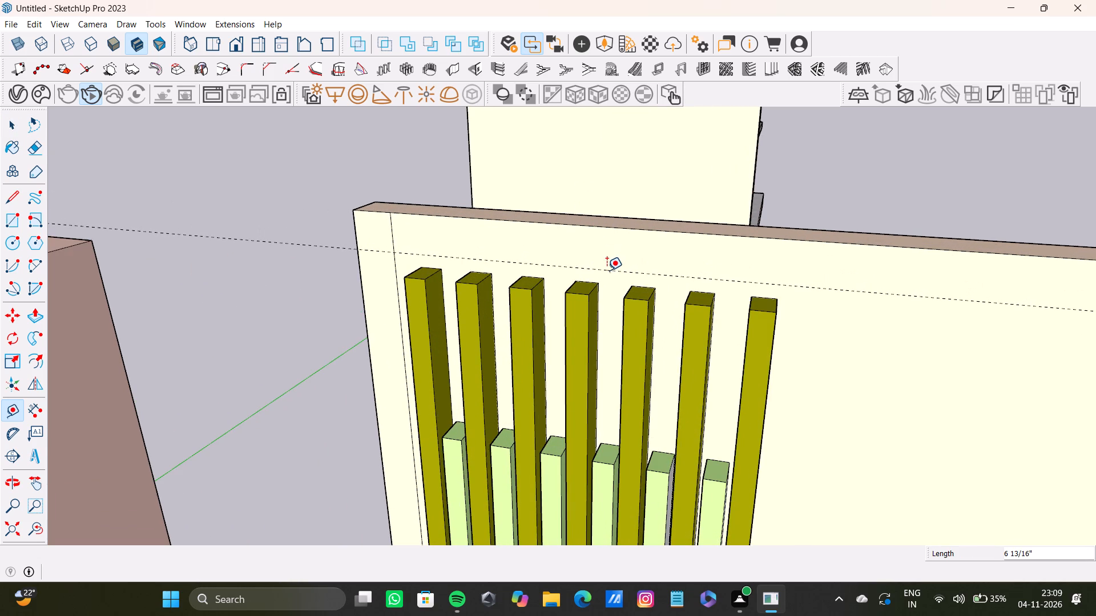
# Draw a line about 20' 10" long along the guide, between the vertical lines near the wall's two ends.
pyautogui.press('l')
pyautogui.click(396, 253)
pyautogui.scroll(-7, 865, 319)
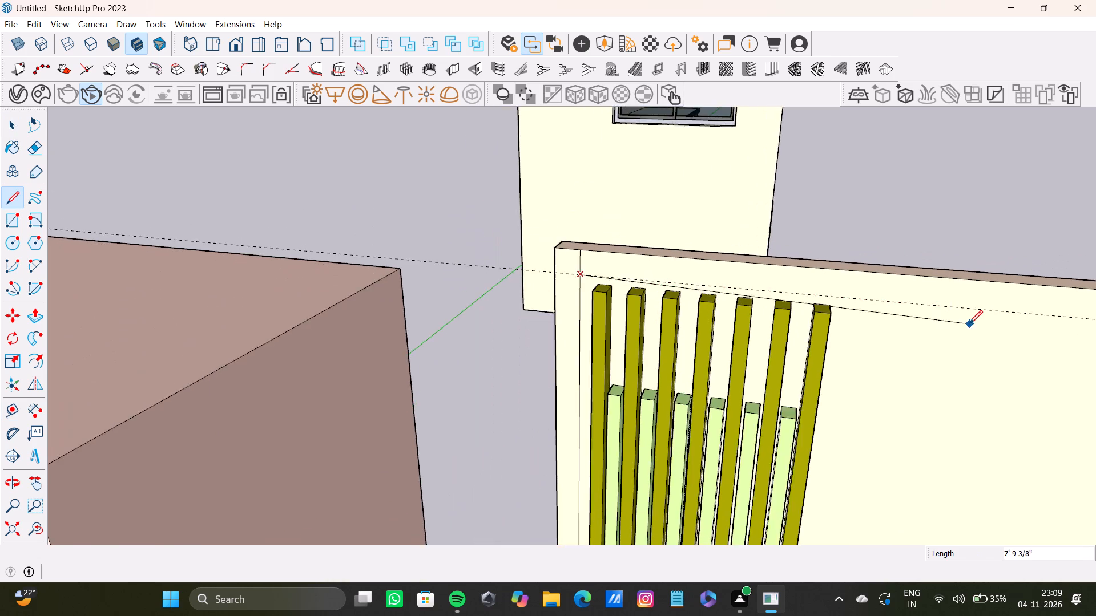
pyautogui.scroll(-3, 969, 323)
pyautogui.moveTo(969, 323); pyautogui.dragTo(493, 253, button='middle')
pyautogui.scroll(-3, 758, 292)
pyautogui.keyDown('shift'); pyautogui.moveTo(944, 295); pyautogui.dragTo(684, 256, button='middle'); pyautogui.keyUp('shift')
pyautogui.scroll(2, 753, 250)
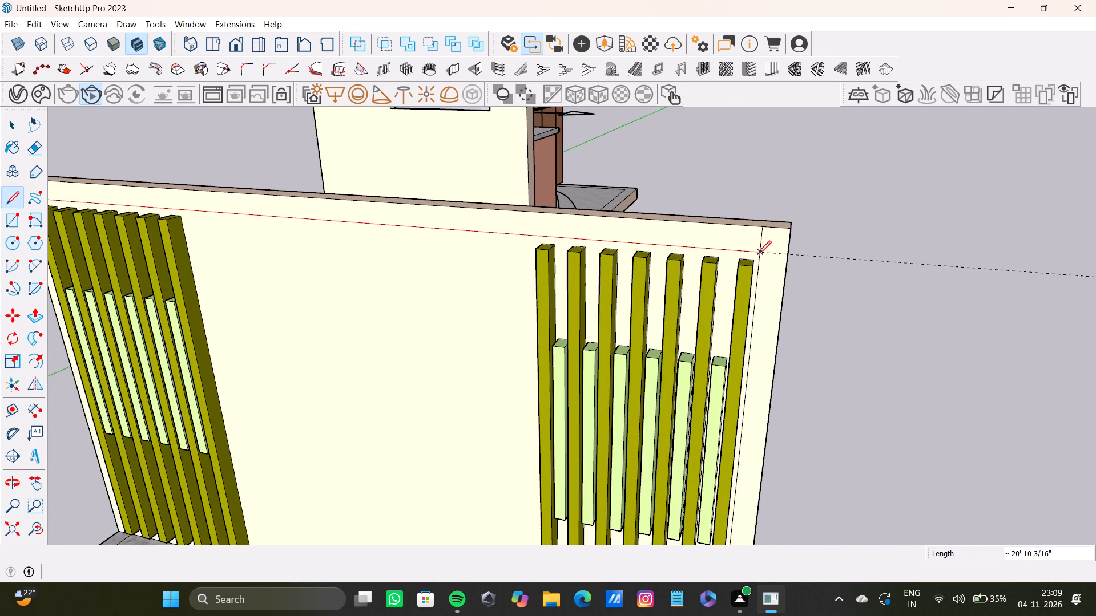
pyautogui.click(758, 254)
# Push/Pull the wall's top strip outward over the floor to form a roof slab.
pyautogui.press('space')
pyautogui.click(725, 233)
pyautogui.press('p')
pyautogui.moveTo(724, 233); pyautogui.dragTo(710, 237)
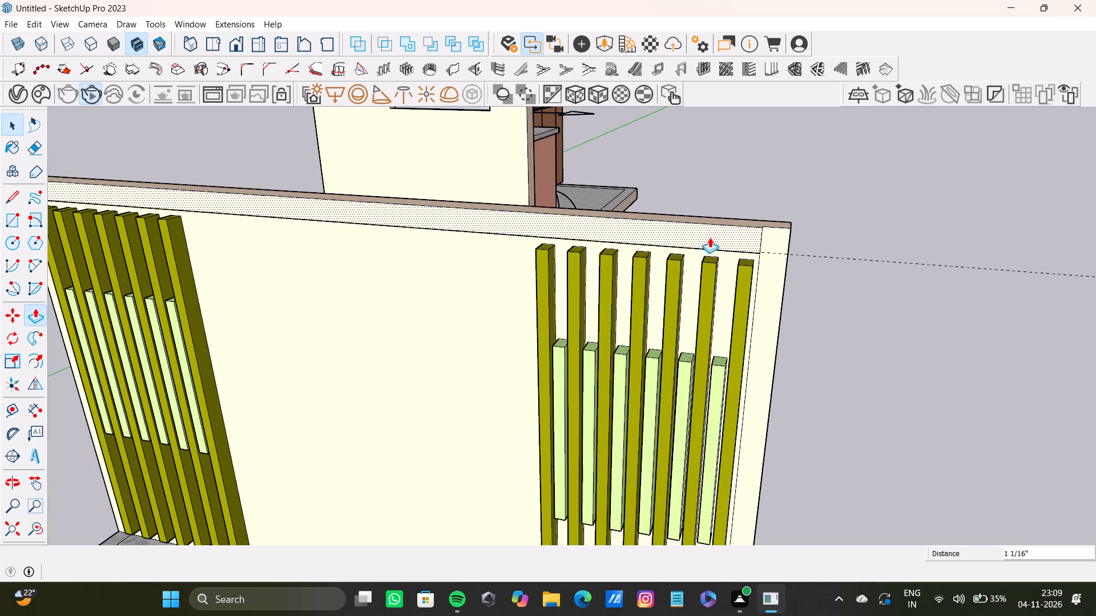
pyautogui.moveTo(710, 237); pyautogui.dragTo(591, 294)
pyautogui.scroll(-10, 586, 289)
pyautogui.moveTo(576, 333); pyautogui.dragTo(481, 210, button='middle')
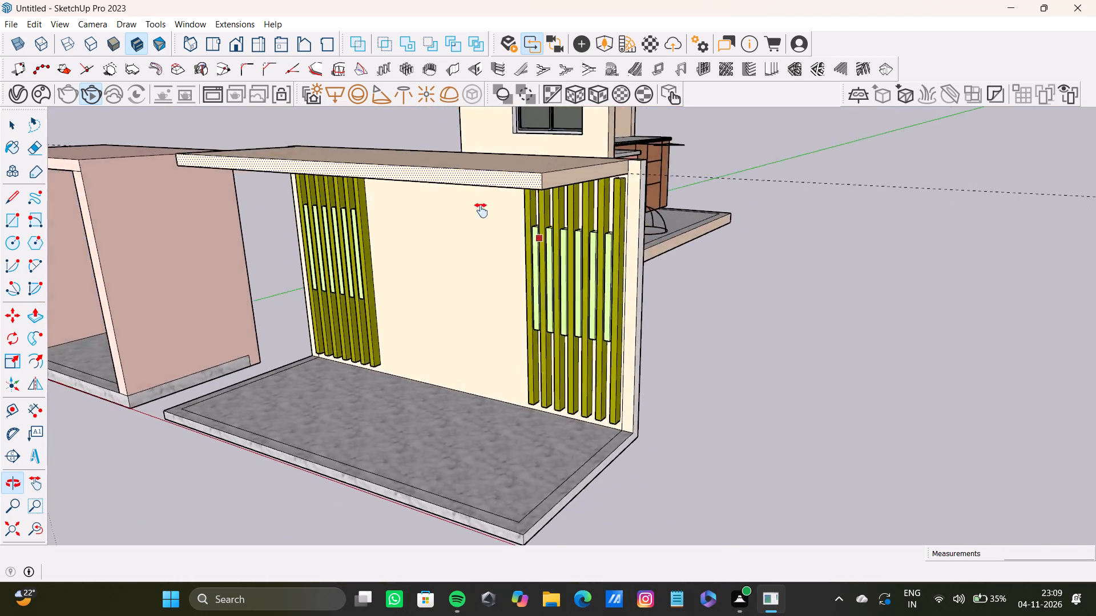
pyautogui.moveTo(481, 210); pyautogui.dragTo(492, 221, button='middle')
pyautogui.moveTo(531, 170); pyautogui.dragTo(494, 306)
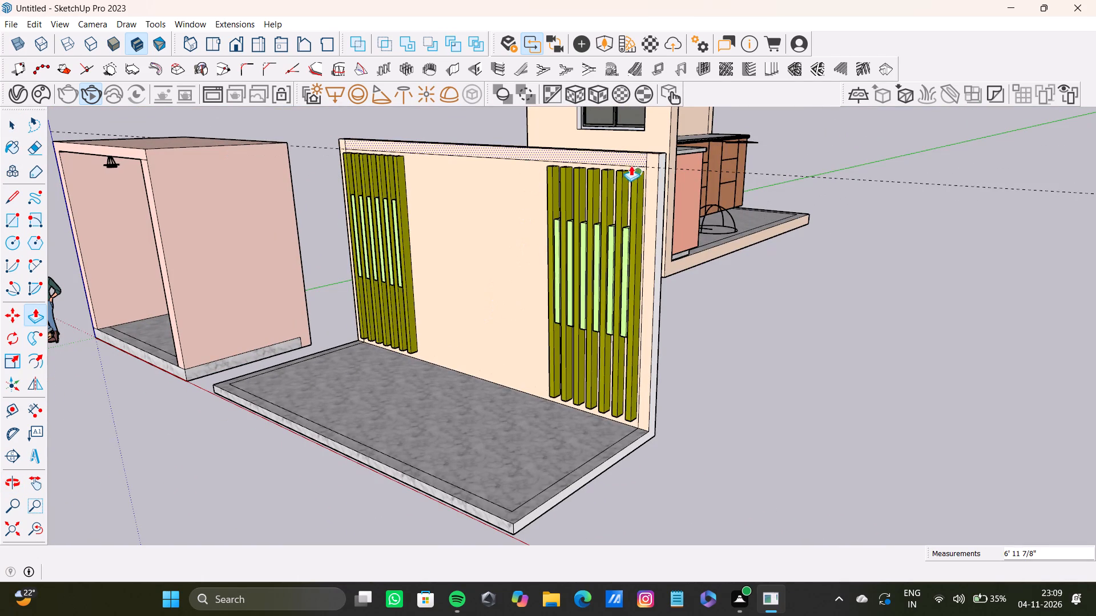
pyautogui.moveTo(637, 157); pyautogui.dragTo(489, 512)
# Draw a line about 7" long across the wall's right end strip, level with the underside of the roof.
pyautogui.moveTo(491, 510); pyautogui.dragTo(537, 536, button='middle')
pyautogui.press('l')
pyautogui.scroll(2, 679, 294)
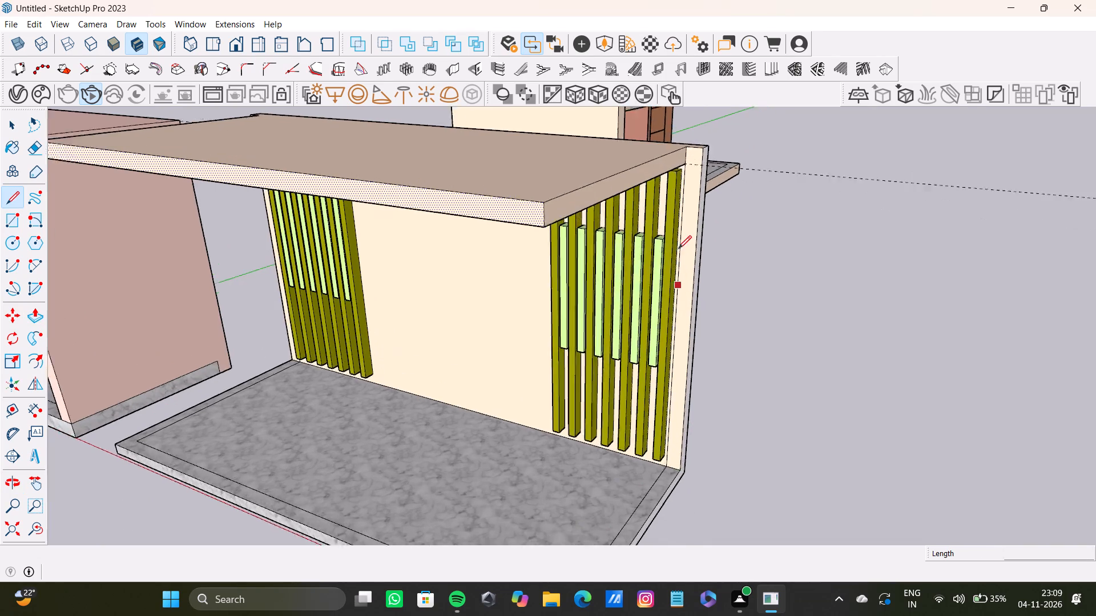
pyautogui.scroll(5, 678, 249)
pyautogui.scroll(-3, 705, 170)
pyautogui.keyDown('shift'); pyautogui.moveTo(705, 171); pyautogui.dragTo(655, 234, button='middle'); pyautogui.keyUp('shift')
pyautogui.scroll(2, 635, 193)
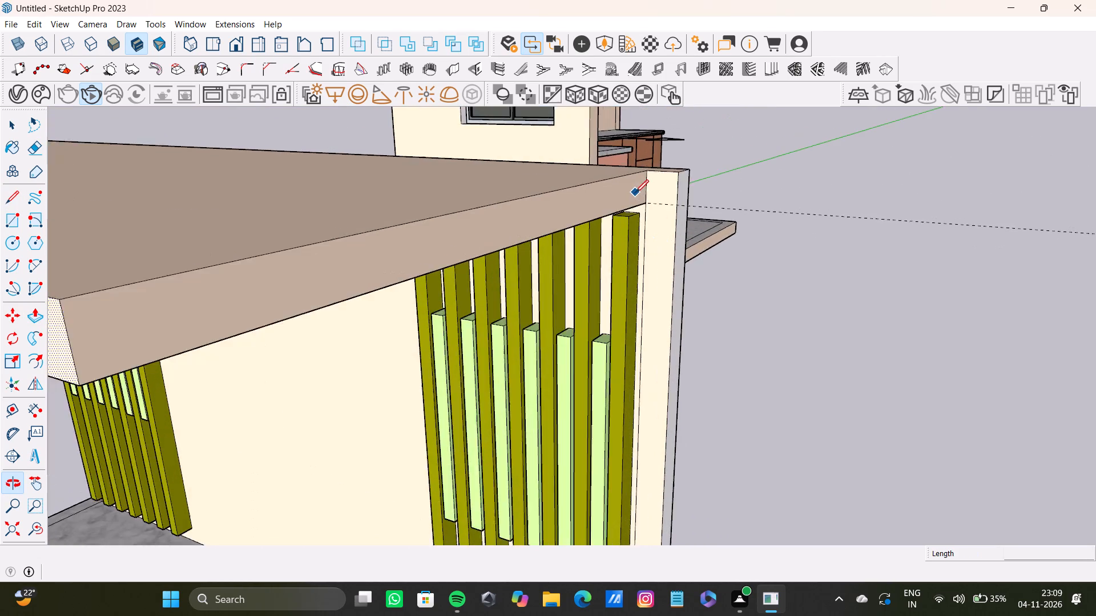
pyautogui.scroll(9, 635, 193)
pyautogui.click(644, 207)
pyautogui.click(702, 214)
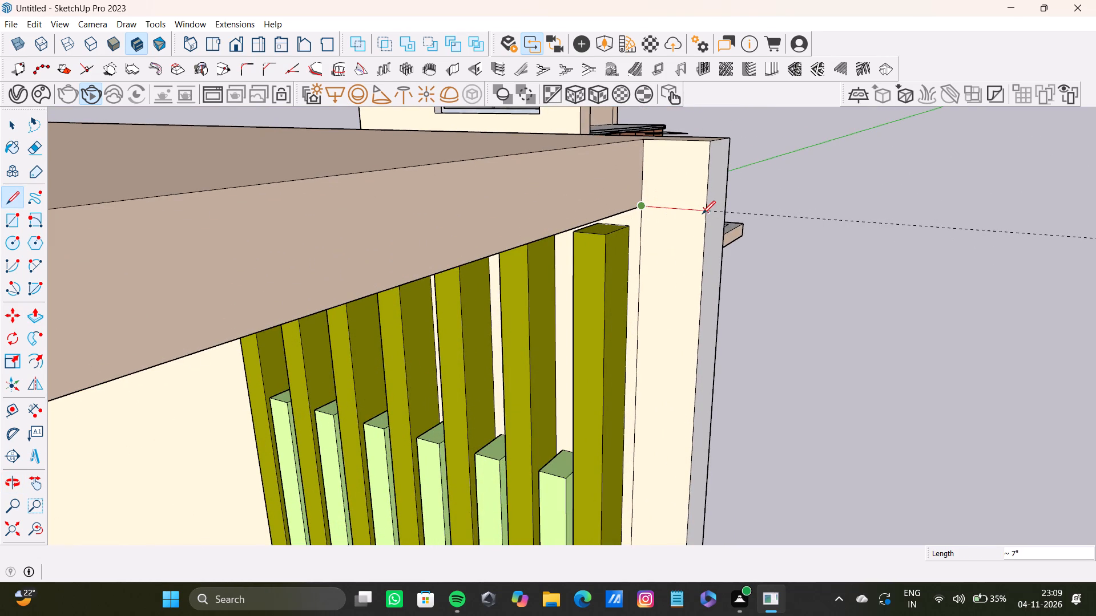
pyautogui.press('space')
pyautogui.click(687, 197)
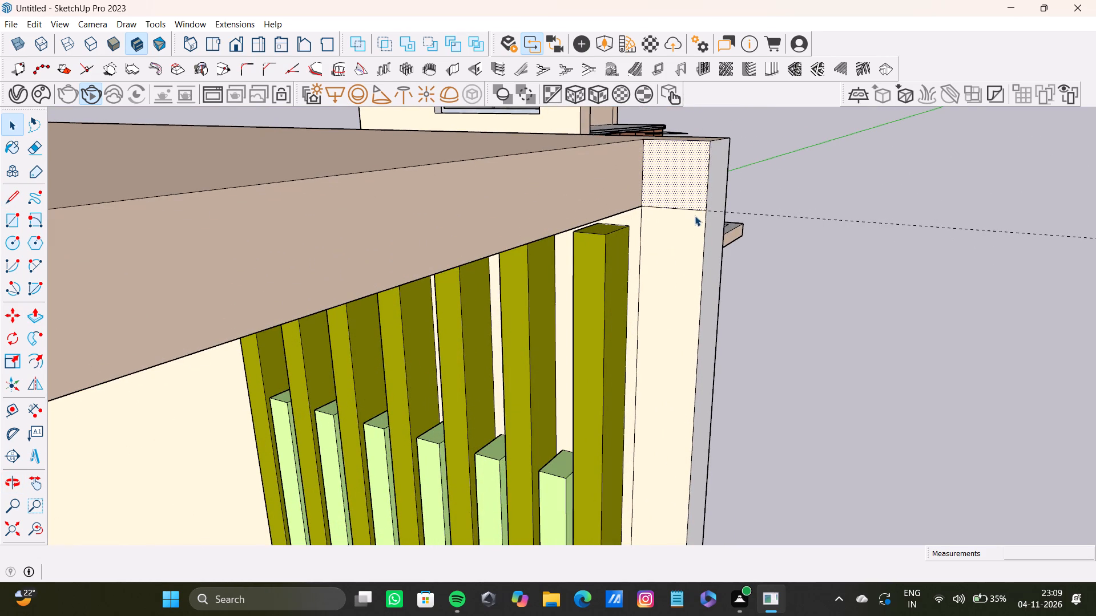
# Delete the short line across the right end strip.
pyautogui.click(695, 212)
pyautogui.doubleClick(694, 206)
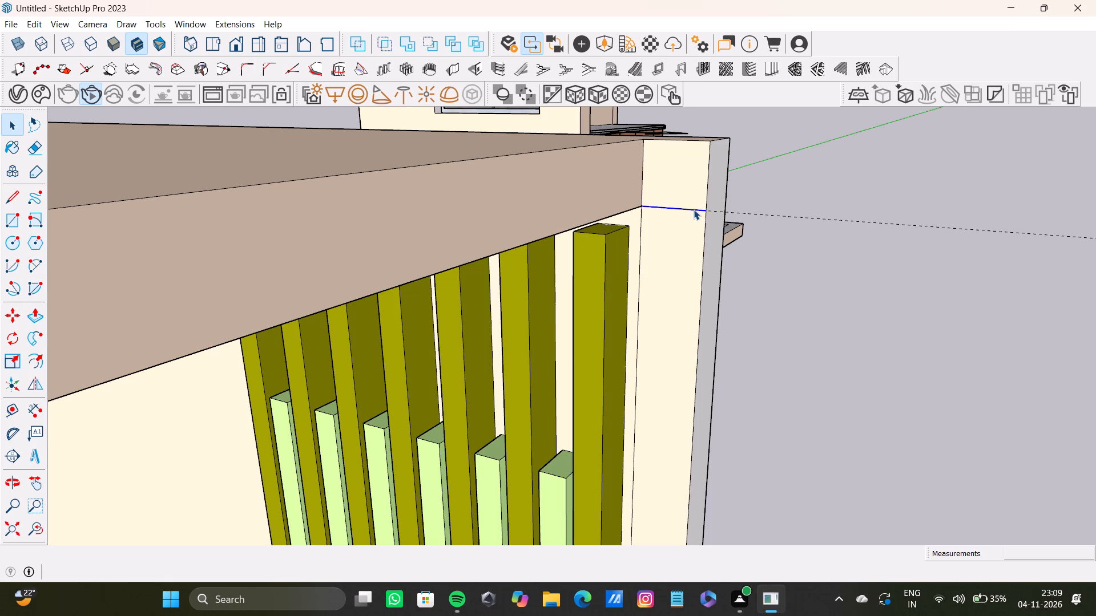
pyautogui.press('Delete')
# Push/Pull the full-height right end strip out to the roof's front edge to form a side wall.
pyautogui.click(682, 179)
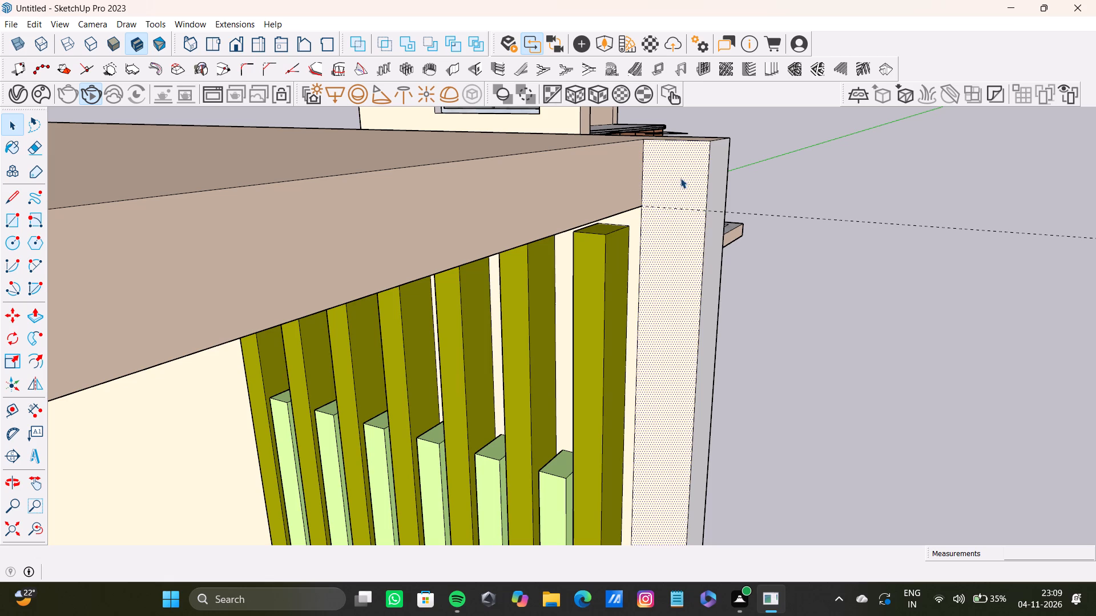
pyautogui.press('p')
pyautogui.moveTo(680, 177); pyautogui.dragTo(481, 227)
pyautogui.scroll(-10, 469, 221)
pyautogui.keyDown('shift'); pyautogui.moveTo(462, 234); pyautogui.dragTo(750, 225, button='middle'); pyautogui.keyUp('shift')
pyautogui.moveTo(758, 216); pyautogui.dragTo(350, 339)
pyautogui.scroll(-14, 374, 316)
pyautogui.middleClick(374, 318)
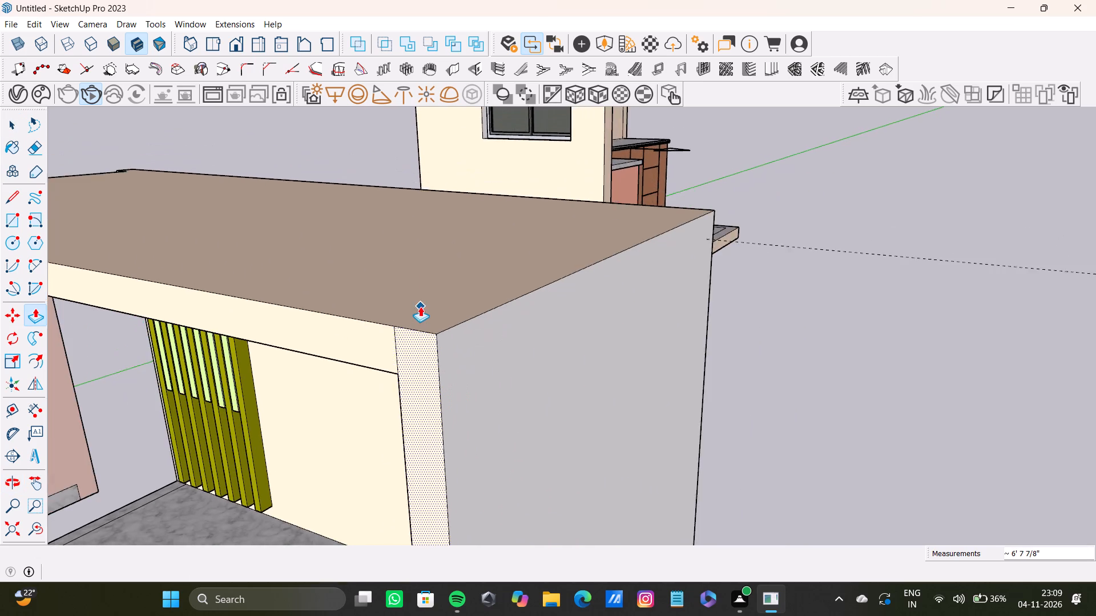
# Push/Pull the left end strip out flush with the roof's front edge to form the other side wall.
pyautogui.scroll(-2, 420, 306)
pyautogui.keyDown('shift'); pyautogui.moveTo(374, 315); pyautogui.dragTo(946, 301, button='middle'); pyautogui.keyUp('shift')
pyautogui.scroll(-4, 768, 289)
pyautogui.moveTo(626, 298); pyautogui.dragTo(1041, 337, button='middle')
pyautogui.scroll(11, 712, 333)
pyautogui.press('space')
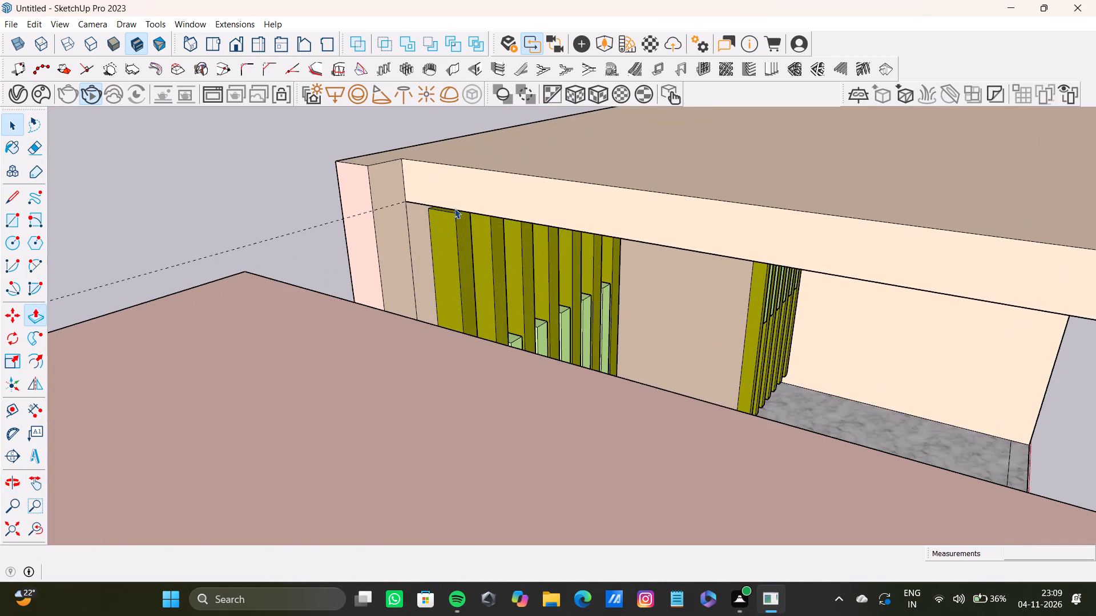
pyautogui.click(385, 189)
pyautogui.press('p')
pyautogui.moveTo(385, 189); pyautogui.dragTo(797, 301)
pyautogui.scroll(-2, 803, 300)
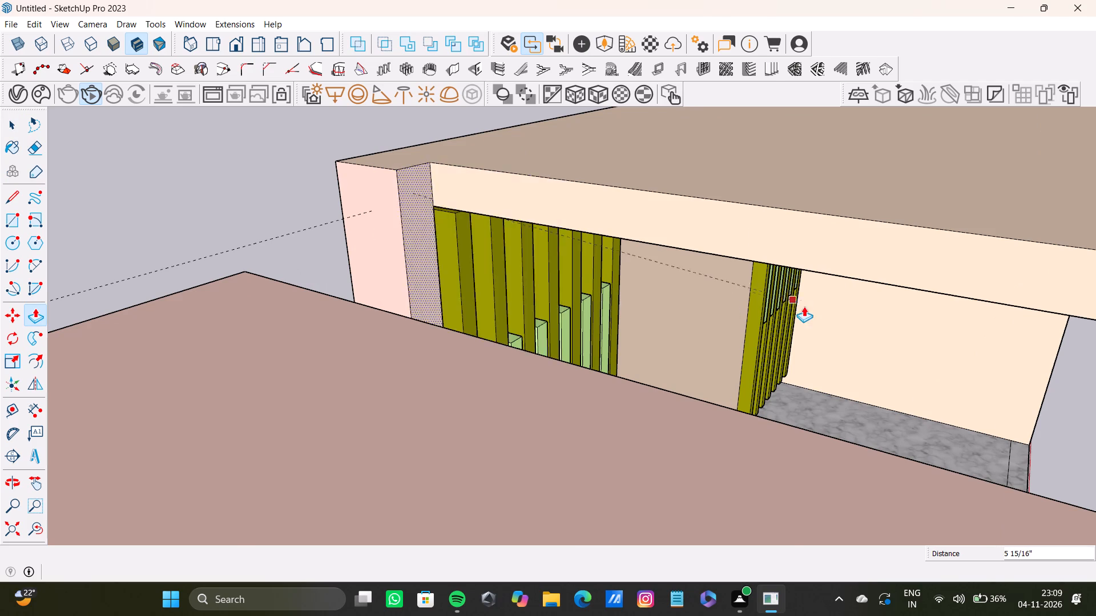
pyautogui.scroll(-5, 804, 306)
pyautogui.keyDown('shift'); pyautogui.moveTo(786, 305); pyautogui.dragTo(539, 254, button='middle'); pyautogui.keyUp('shift')
pyautogui.scroll(2, 487, 241)
pyautogui.moveTo(296, 184); pyautogui.dragTo(454, 221)
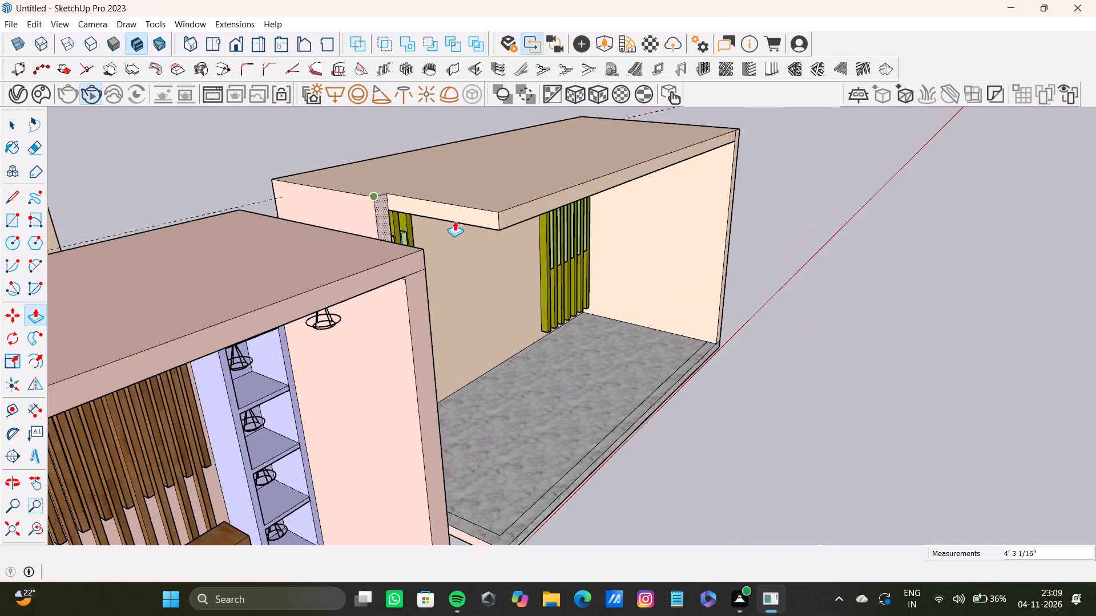
pyautogui.moveTo(454, 221); pyautogui.dragTo(494, 217)
# Delete the seam edge between the left side wall's front face and the roof's front face.
pyautogui.scroll(4, 562, 232)
pyautogui.moveTo(550, 233); pyautogui.dragTo(481, 252, button='middle')
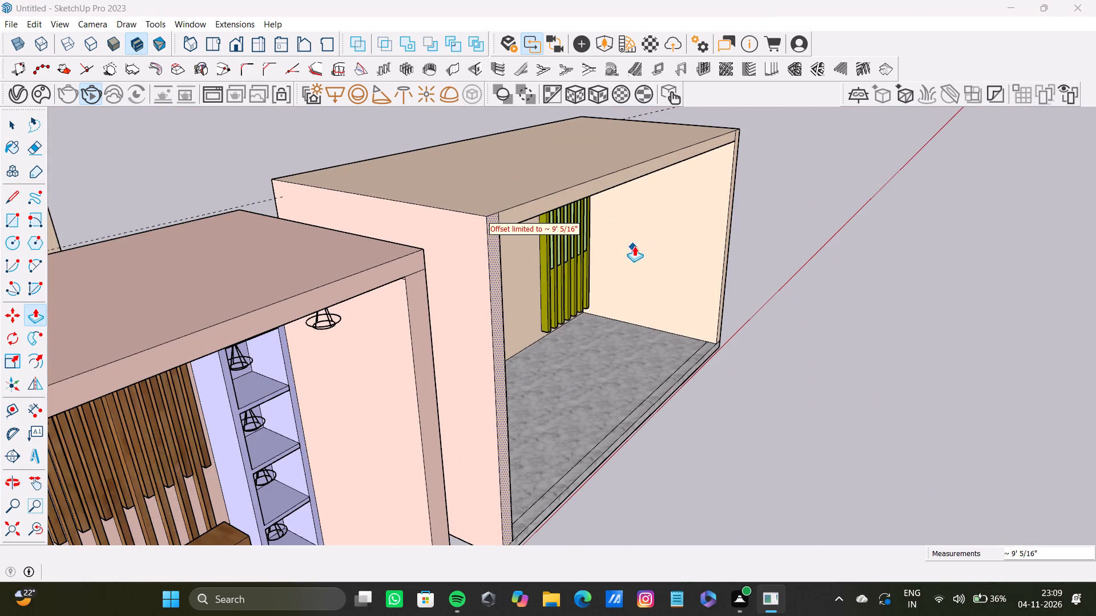
pyautogui.moveTo(619, 251); pyautogui.dragTo(478, 254, button='middle')
pyautogui.scroll(9, 450, 218)
pyautogui.press('space')
pyautogui.click(424, 213)
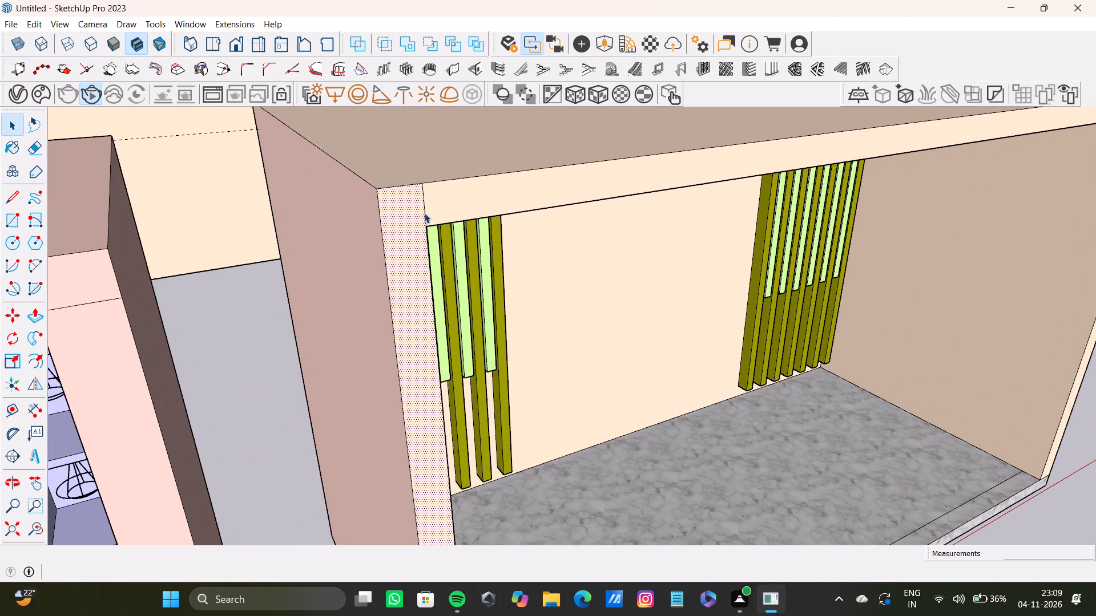
pyautogui.press('Delete')
# Examine the enclosed room and its two slat groups from the front and up close.
pyautogui.scroll(-11, 523, 220)
pyautogui.moveTo(704, 297); pyautogui.dragTo(541, 290, button='middle')
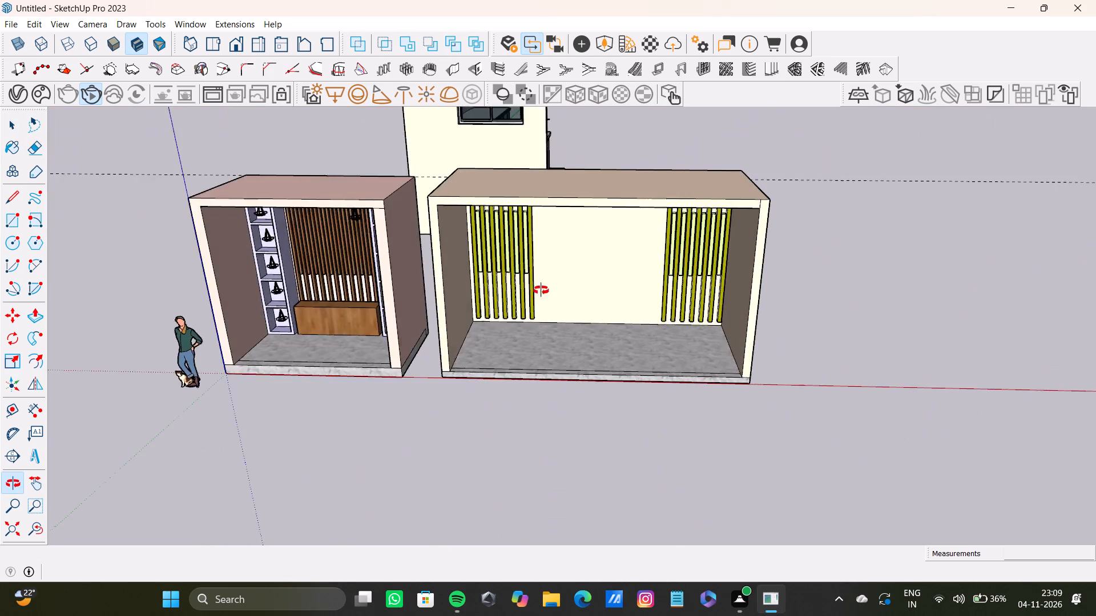
pyautogui.moveTo(541, 290); pyautogui.dragTo(541, 284, button='middle')
pyautogui.scroll(7, 810, 263)
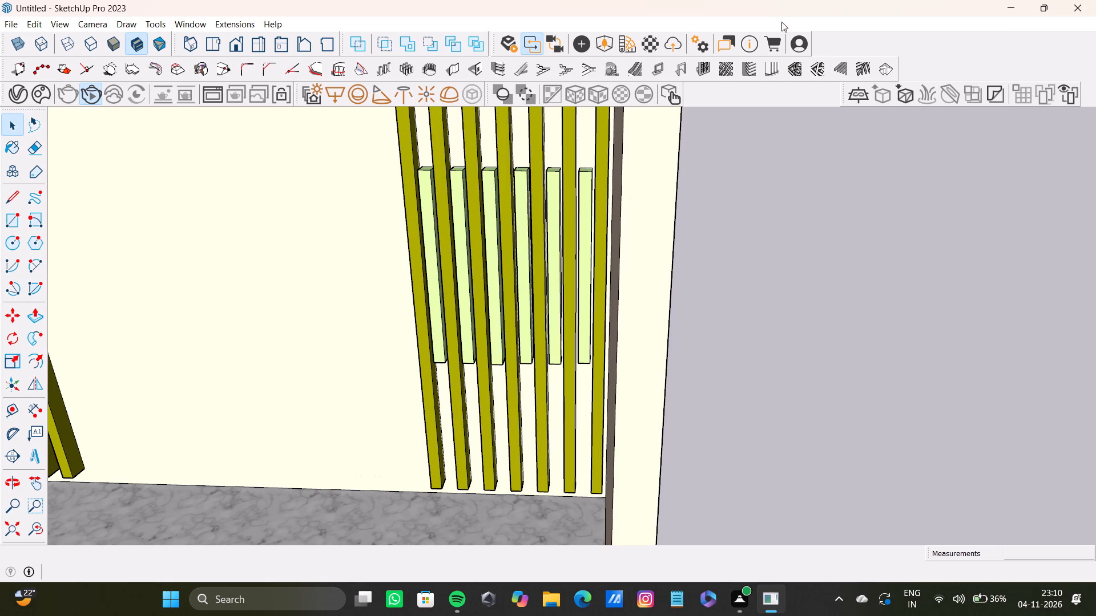
pyautogui.scroll(-14, 686, 248)
pyautogui.moveTo(466, 254); pyautogui.dragTo(497, 161, button='middle')
pyautogui.scroll(-4, 425, 197)
pyautogui.moveTo(388, 216); pyautogui.dragTo(371, 222, button='middle')
pyautogui.scroll(12, 364, 221)
pyautogui.keyDown('shift'); pyautogui.moveTo(366, 206); pyautogui.dragTo(499, 208, button='middle'); pyautogui.keyUp('shift')
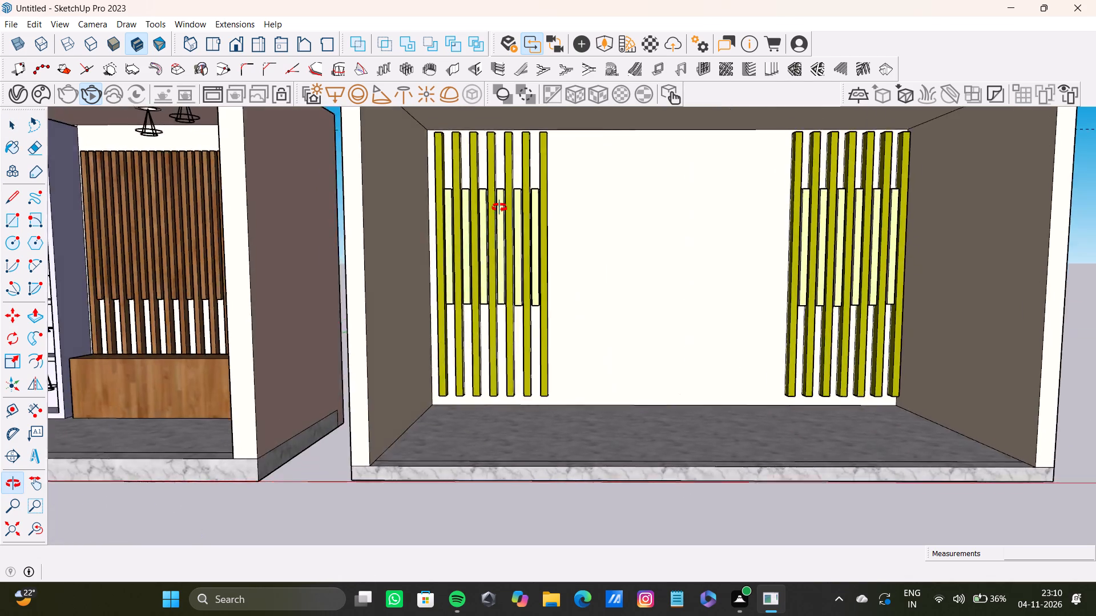
pyautogui.keyDown('shift'); pyautogui.moveTo(499, 208); pyautogui.dragTo(453, 214, button='middle'); pyautogui.keyUp('shift')
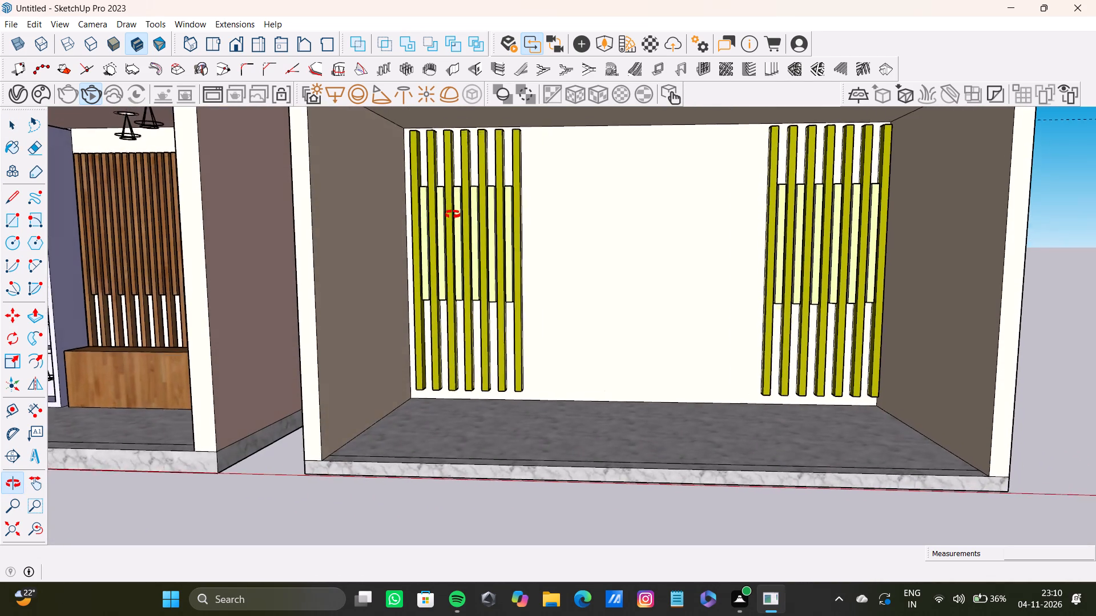
pyautogui.keyDown('shift'); pyautogui.moveTo(453, 214); pyautogui.dragTo(452, 216, button='middle'); pyautogui.keyUp('shift')
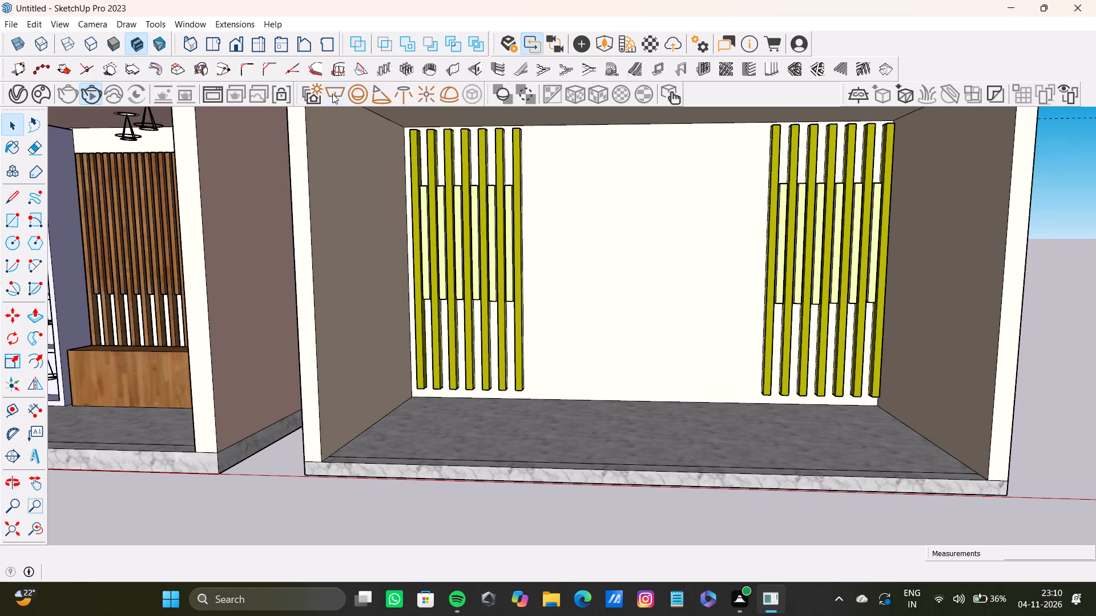
# Stop the V-Ray interactive render.
pyautogui.click(332, 94)
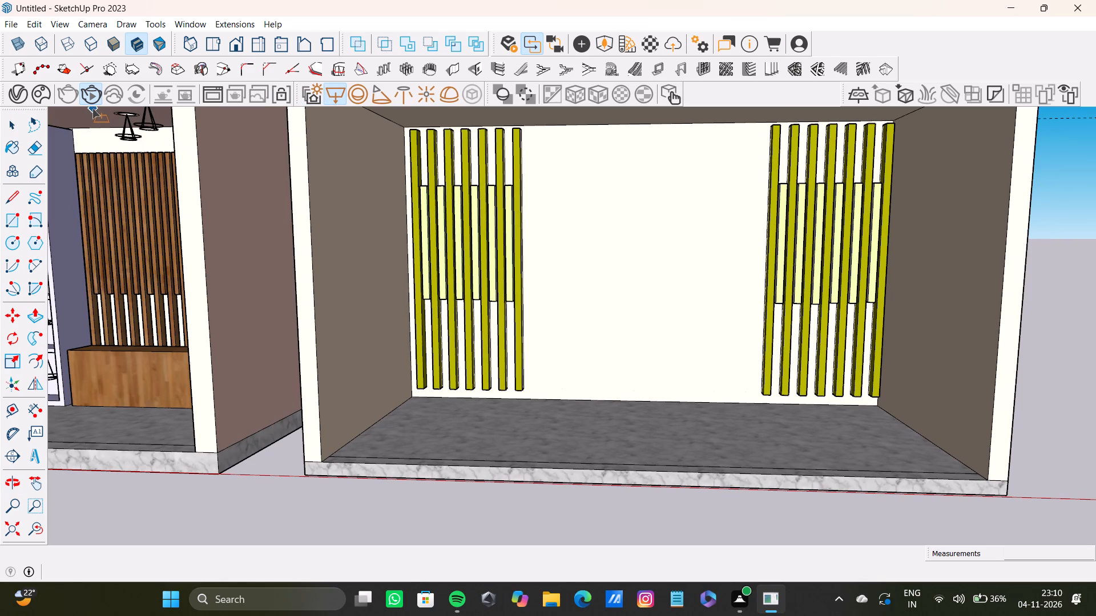
pyautogui.press('space')
pyautogui.click(99, 102)
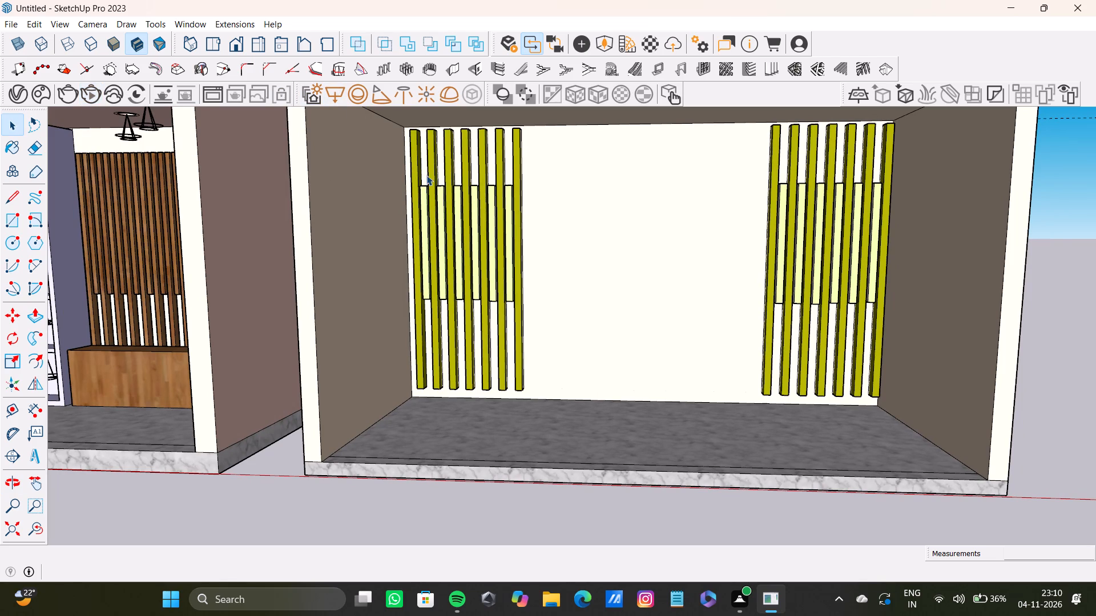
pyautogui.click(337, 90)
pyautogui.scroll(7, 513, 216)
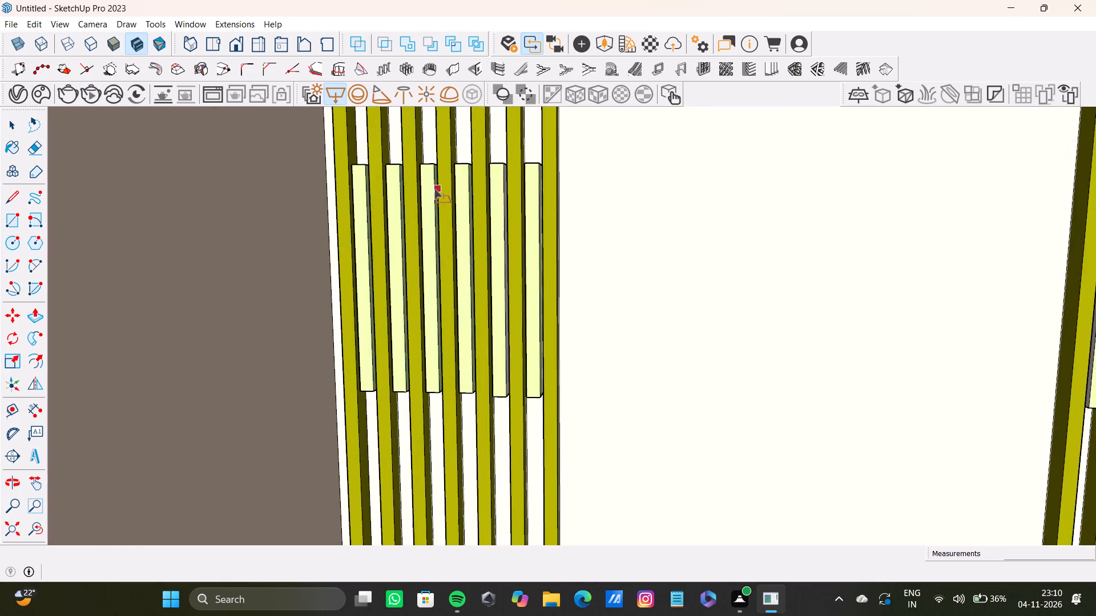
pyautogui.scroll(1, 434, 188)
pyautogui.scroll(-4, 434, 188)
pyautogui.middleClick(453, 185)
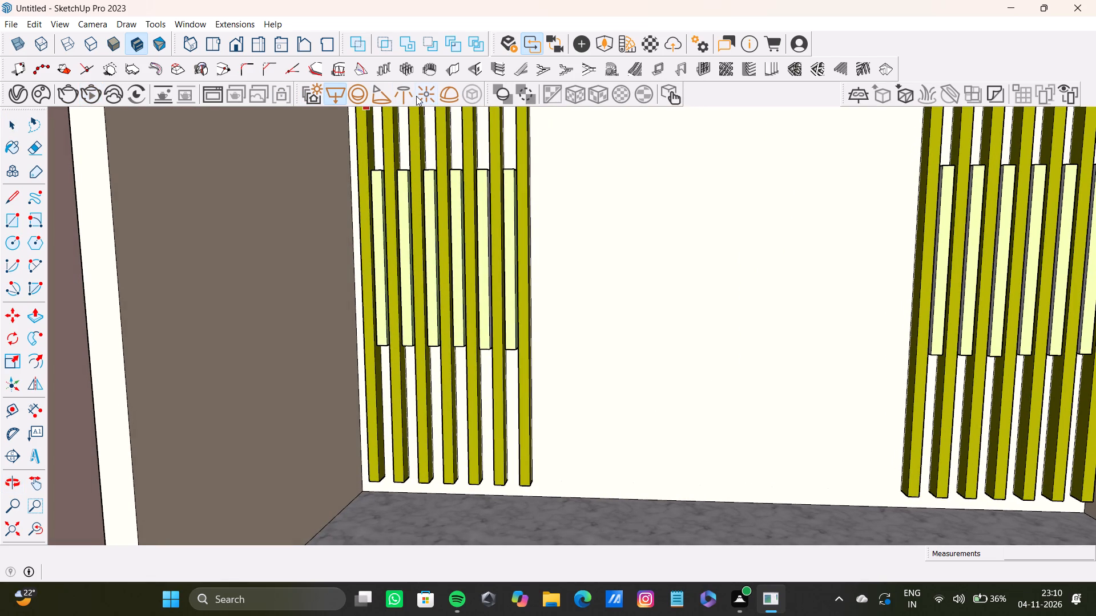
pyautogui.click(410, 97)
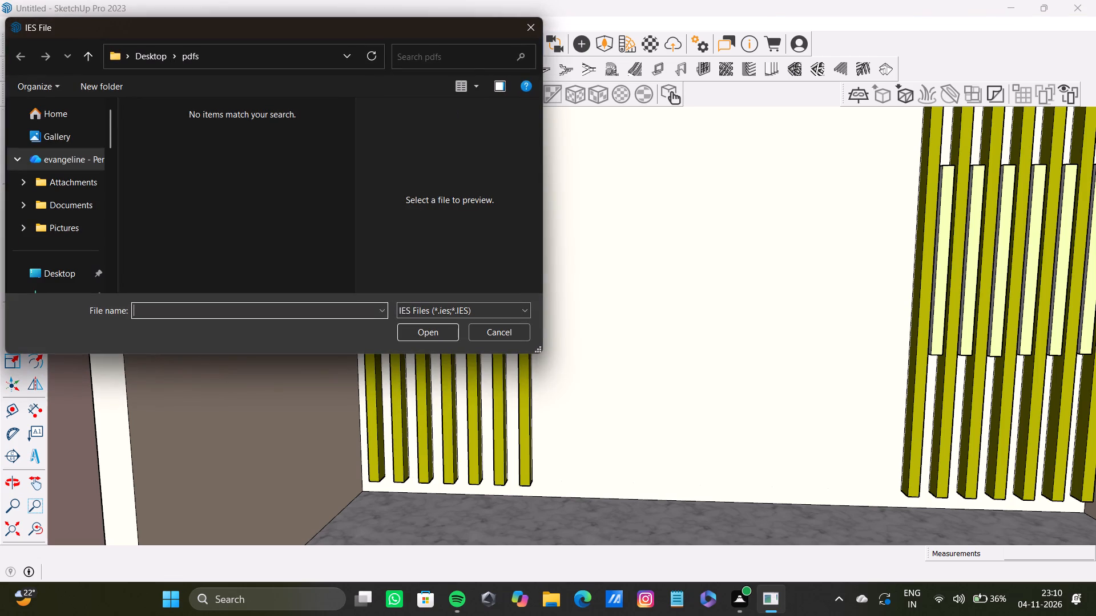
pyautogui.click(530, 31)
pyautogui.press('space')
# Place a V-Ray omni light on top of the first pale slat in the left slat group.
pyautogui.click(430, 87)
pyautogui.scroll(6, 378, 159)
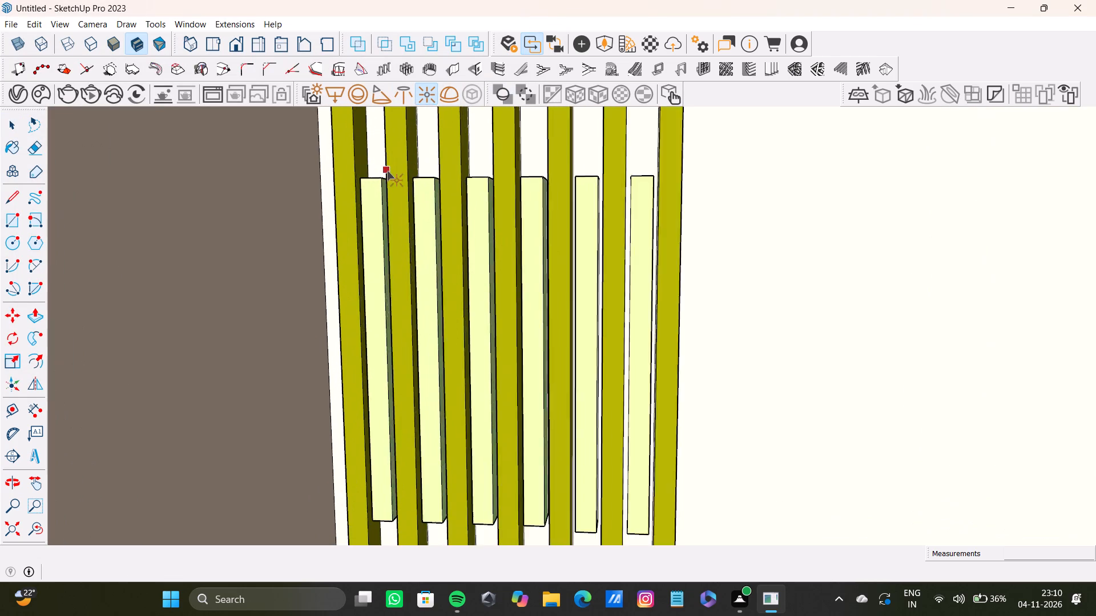
pyautogui.scroll(5, 387, 171)
pyautogui.moveTo(384, 166); pyautogui.dragTo(360, 258, button='middle')
pyautogui.click(377, 172)
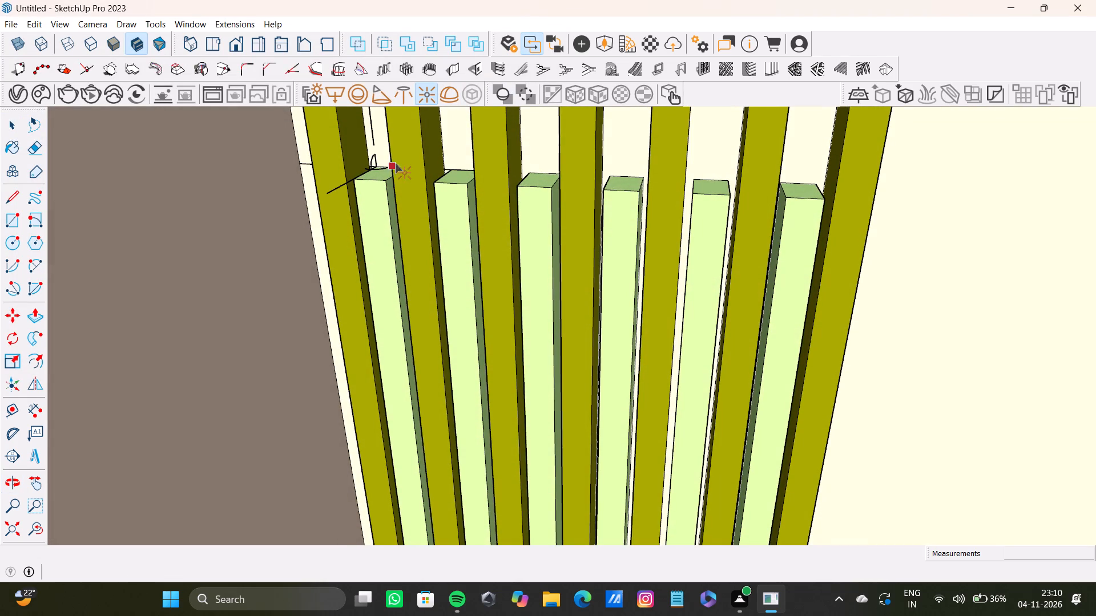
# Move the omni light about 1 15/16" to centre it over the top face of the first pale slat in the left group.
pyautogui.press('space')
pyautogui.click(377, 168)
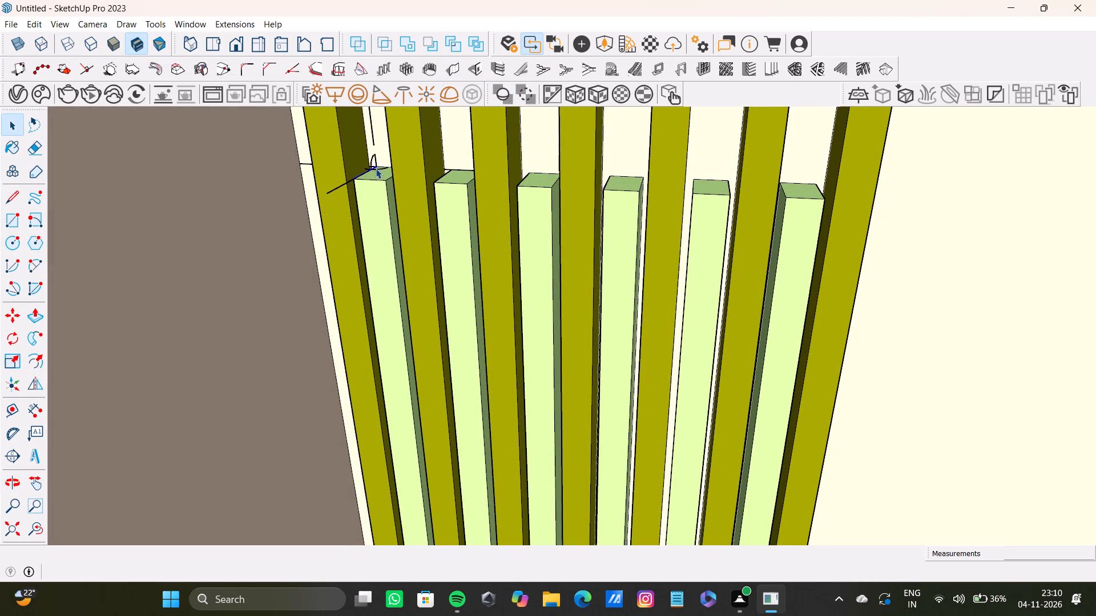
pyautogui.click(370, 157)
pyautogui.click(374, 162)
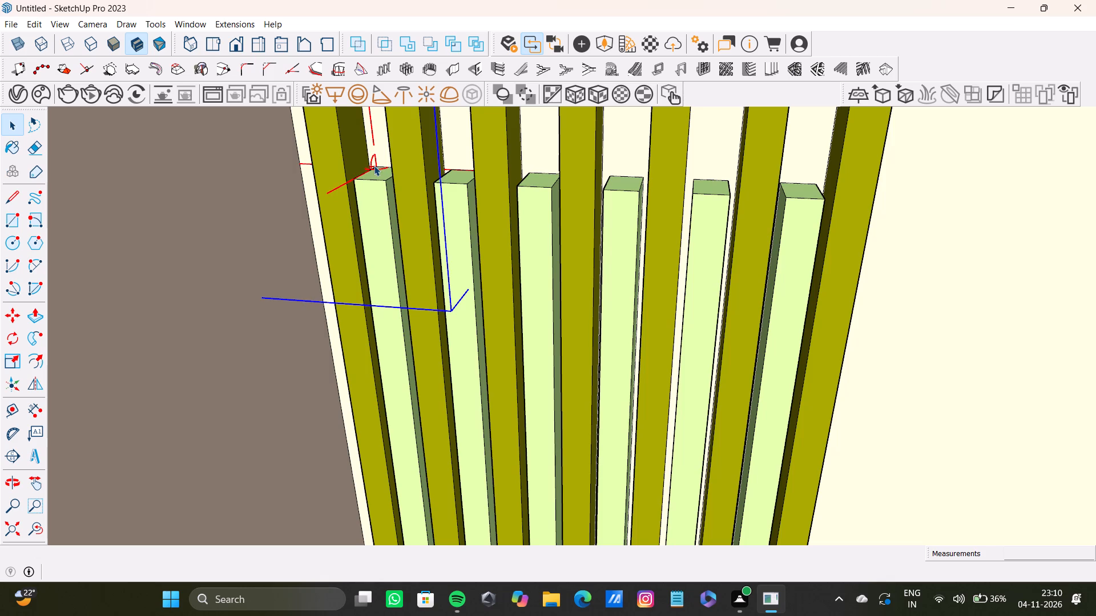
pyautogui.press('m')
pyautogui.click(381, 169)
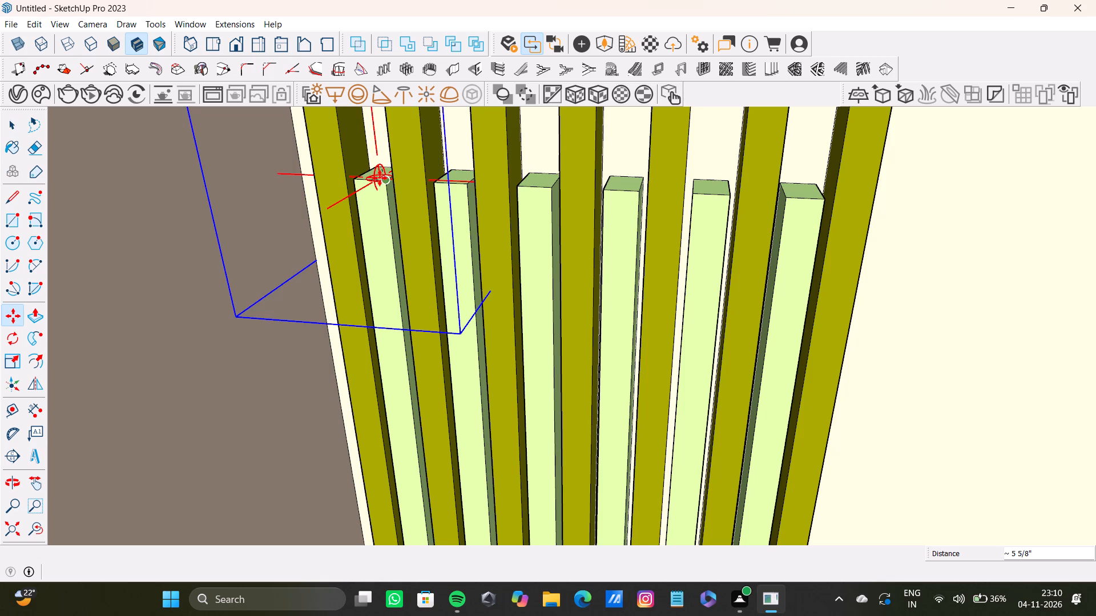
pyautogui.scroll(7, 376, 175)
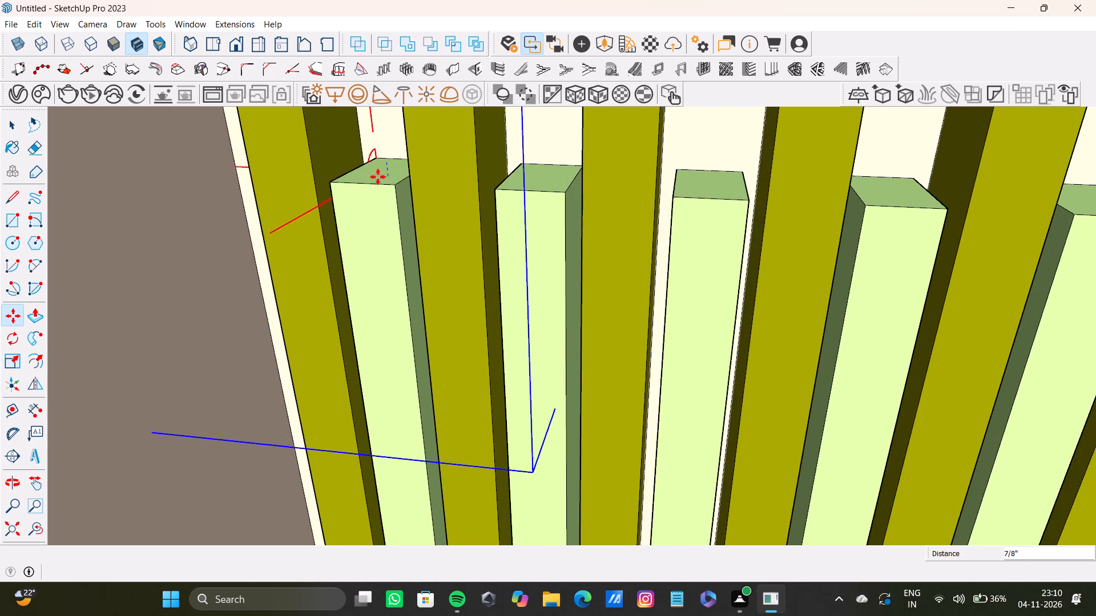
pyautogui.scroll(-4, 374, 172)
pyautogui.moveTo(400, 176); pyautogui.dragTo(483, 246, button='middle')
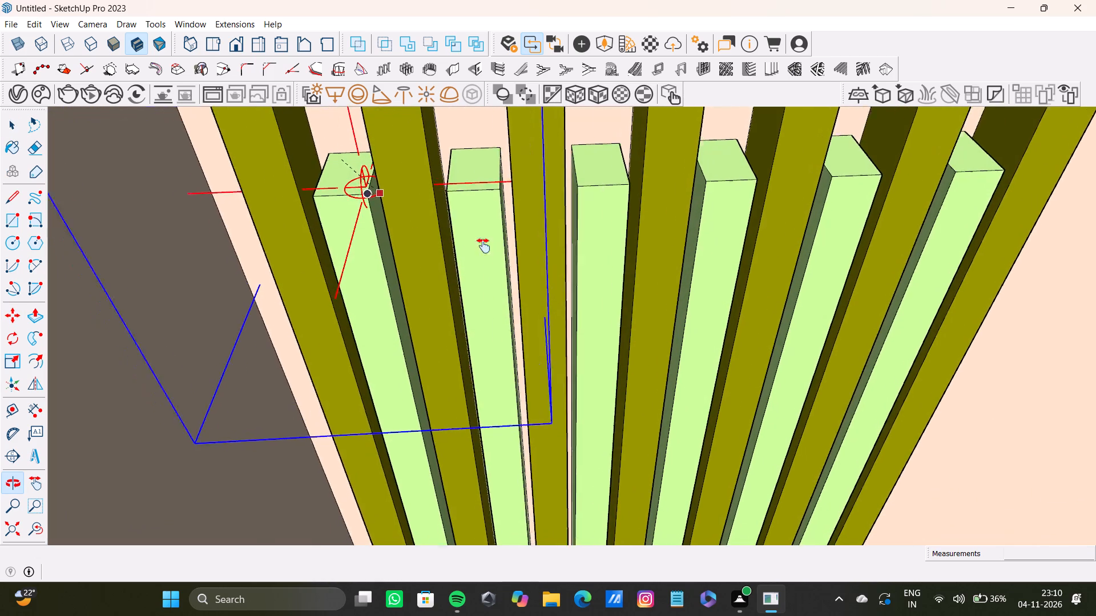
pyautogui.moveTo(483, 246); pyautogui.dragTo(519, 301, button='middle')
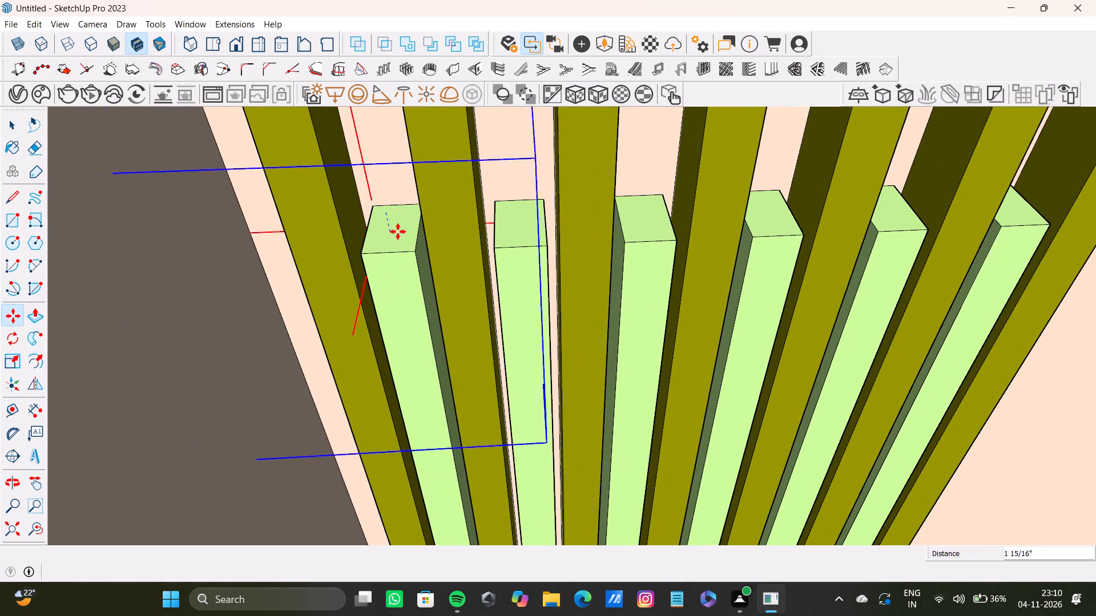
pyautogui.click(399, 231)
# Raise the omni light so it floats a short distance above the first pale slat's top.
pyautogui.scroll(3, 394, 223)
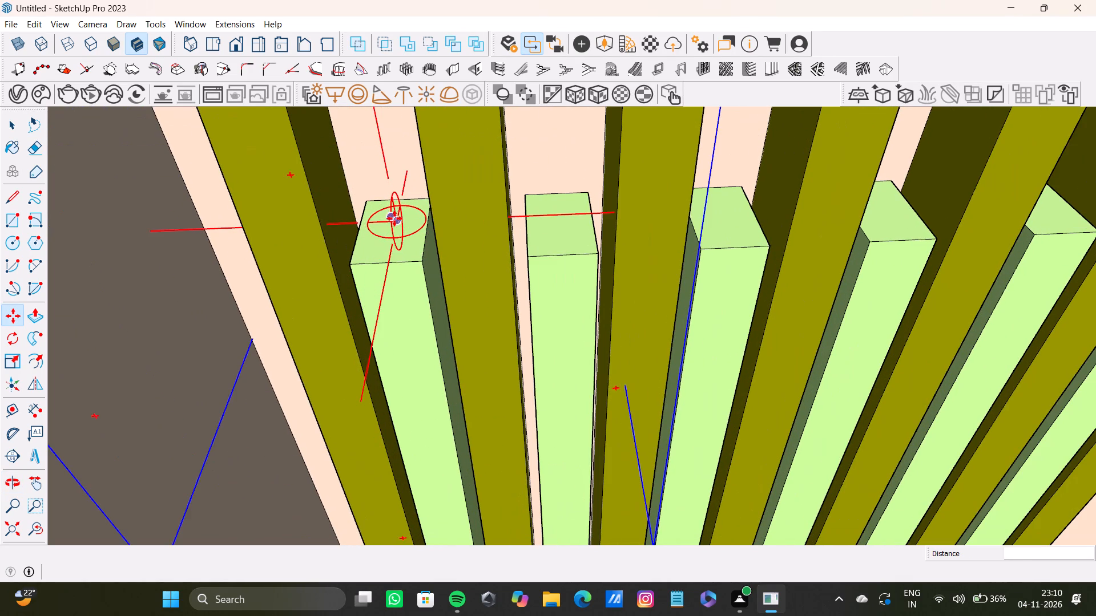
pyautogui.click(394, 221)
pyautogui.click(385, 179)
# Copy the omni light horizontally along the left slat group to above the second and third pale slats.
pyautogui.scroll(-8, 414, 193)
pyautogui.middleClick(405, 212)
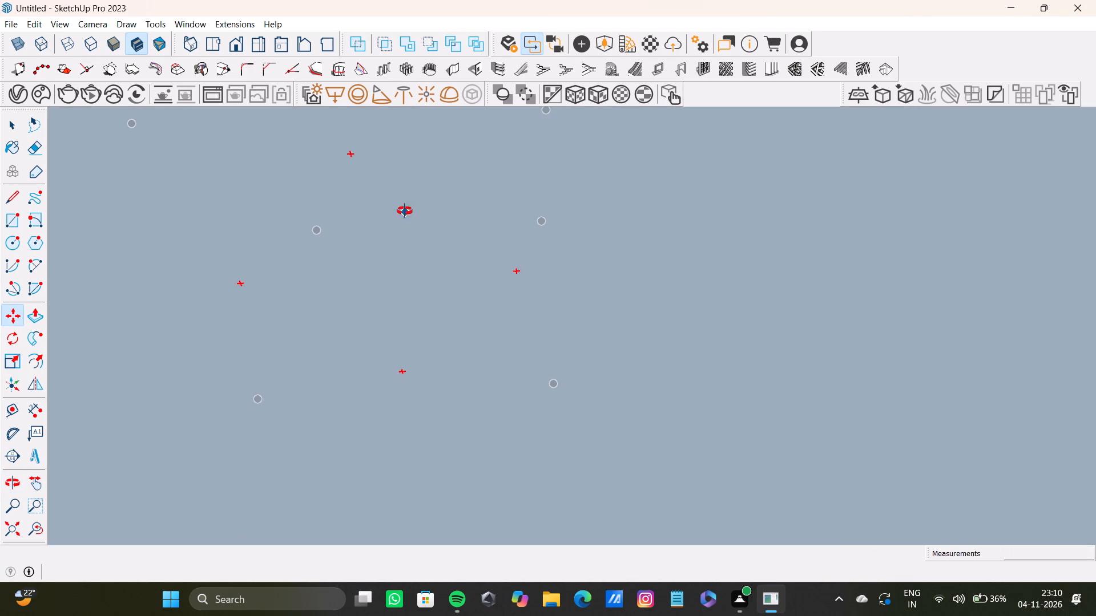
pyautogui.click(17, 532)
pyautogui.moveTo(372, 509); pyautogui.dragTo(338, 293, button='middle')
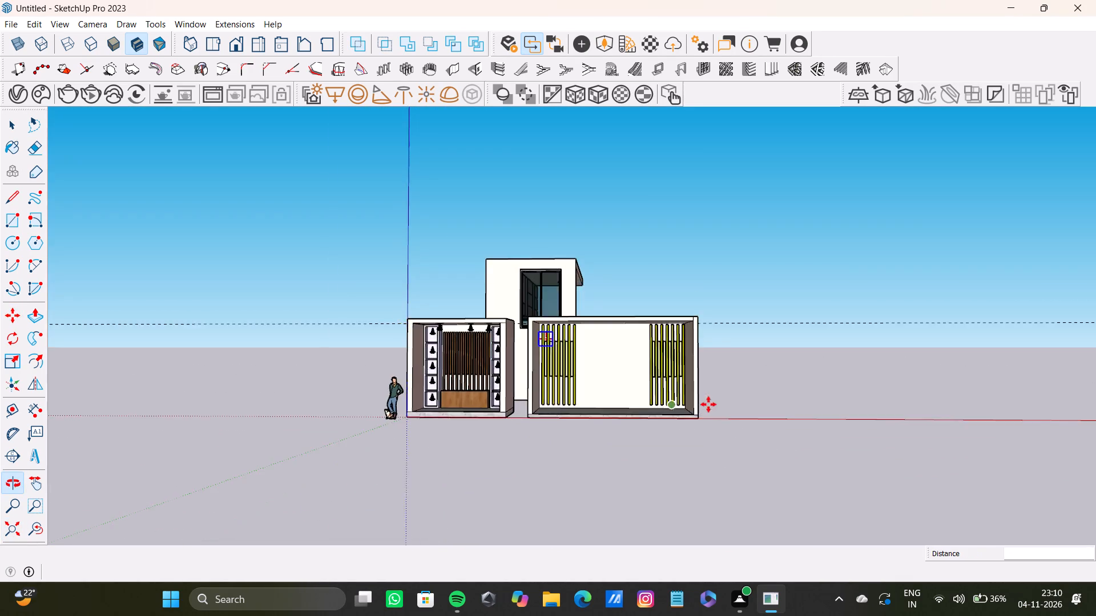
pyautogui.scroll(8, 711, 404)
pyautogui.scroll(20, 415, 269)
pyautogui.scroll(1, 415, 269)
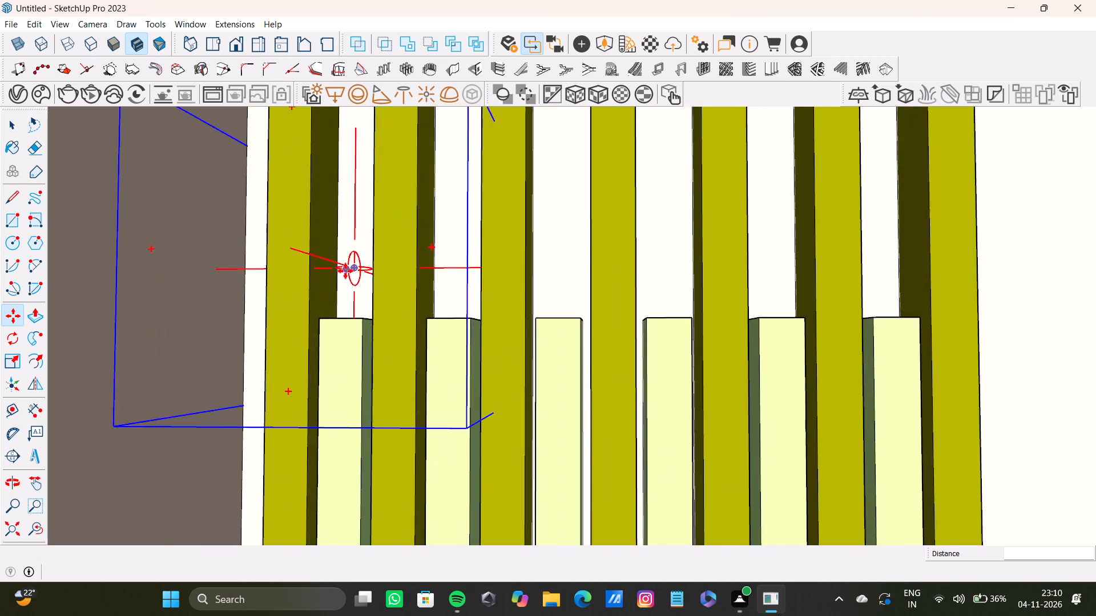
pyautogui.scroll(6, 345, 271)
pyautogui.click(358, 269)
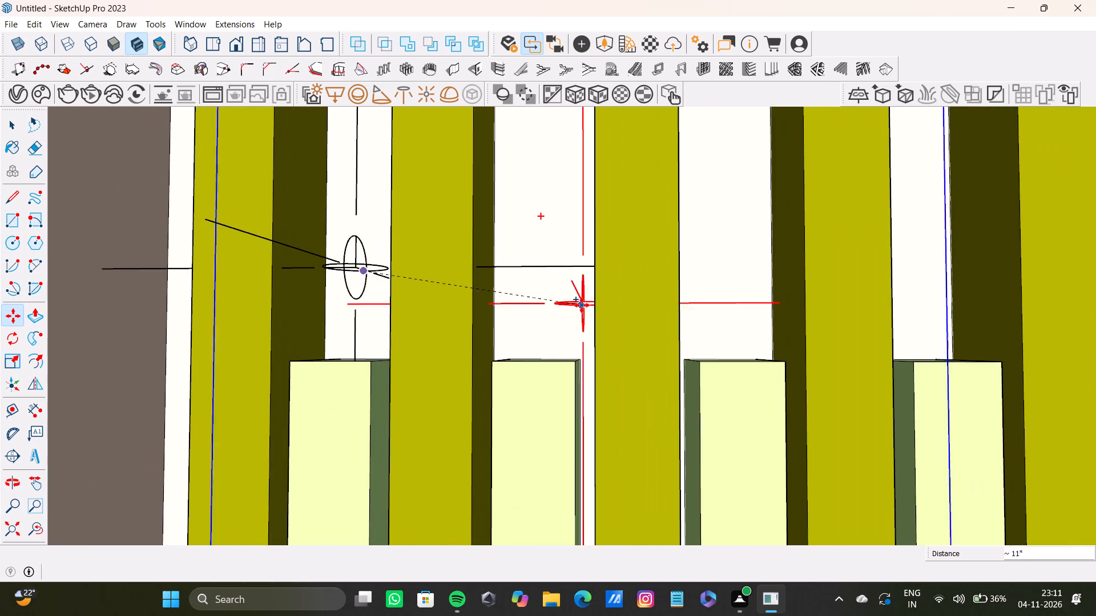
pyautogui.click(547, 275)
pyautogui.click(545, 268)
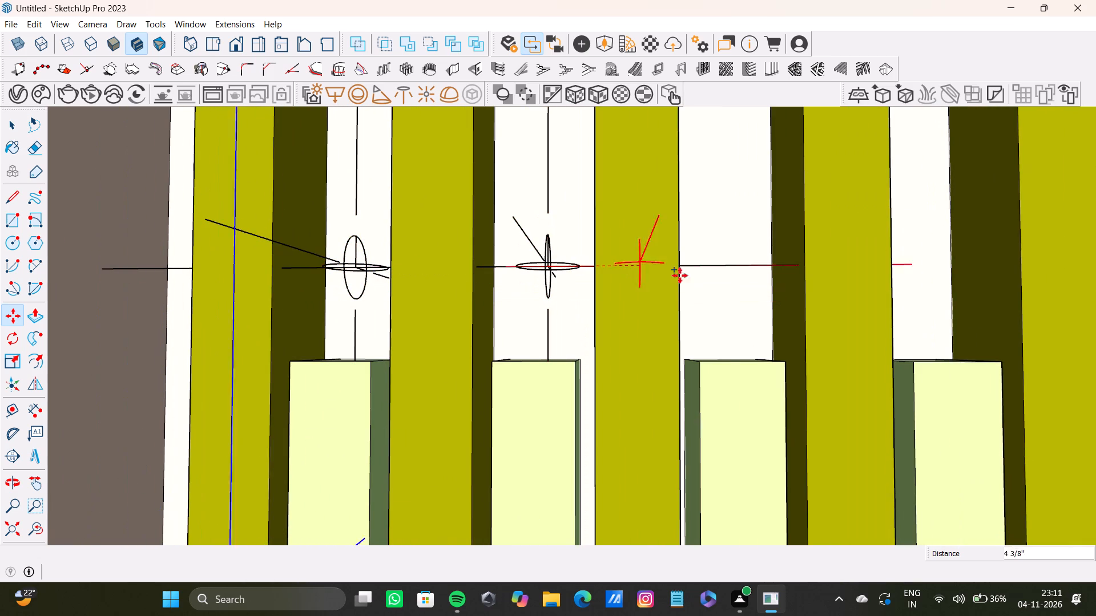
pyautogui.doubleClick(736, 270)
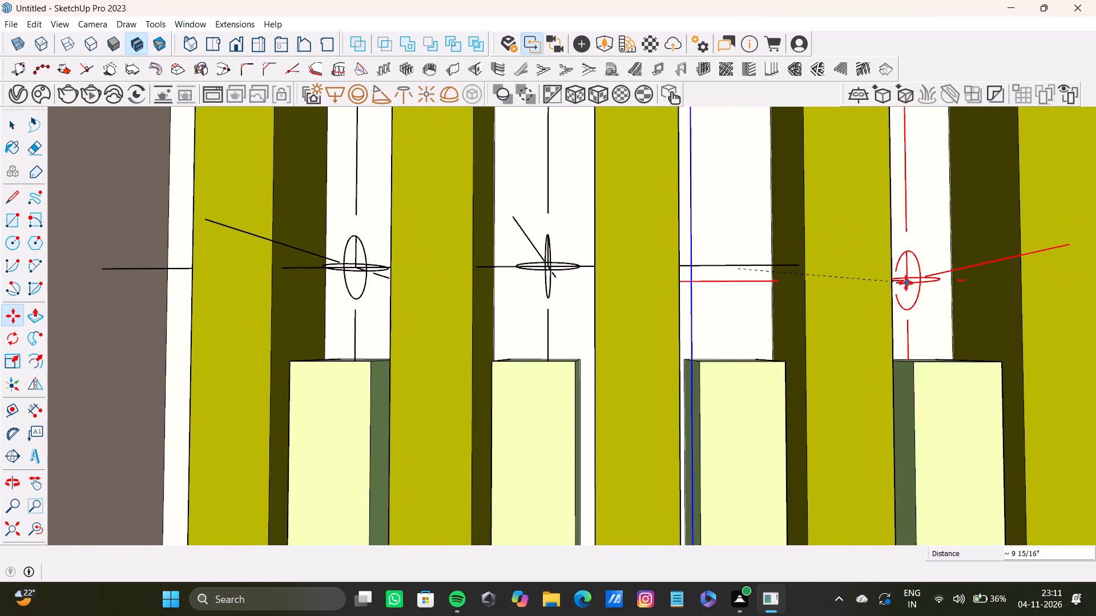
# Continue copying the omni light at about 9" spacing to above the fourth, fifth and sixth pale slats of the left group.
pyautogui.keyDown('shift'); pyautogui.moveTo(885, 261); pyautogui.dragTo(601, 263, button='middle'); pyautogui.keyUp('shift')
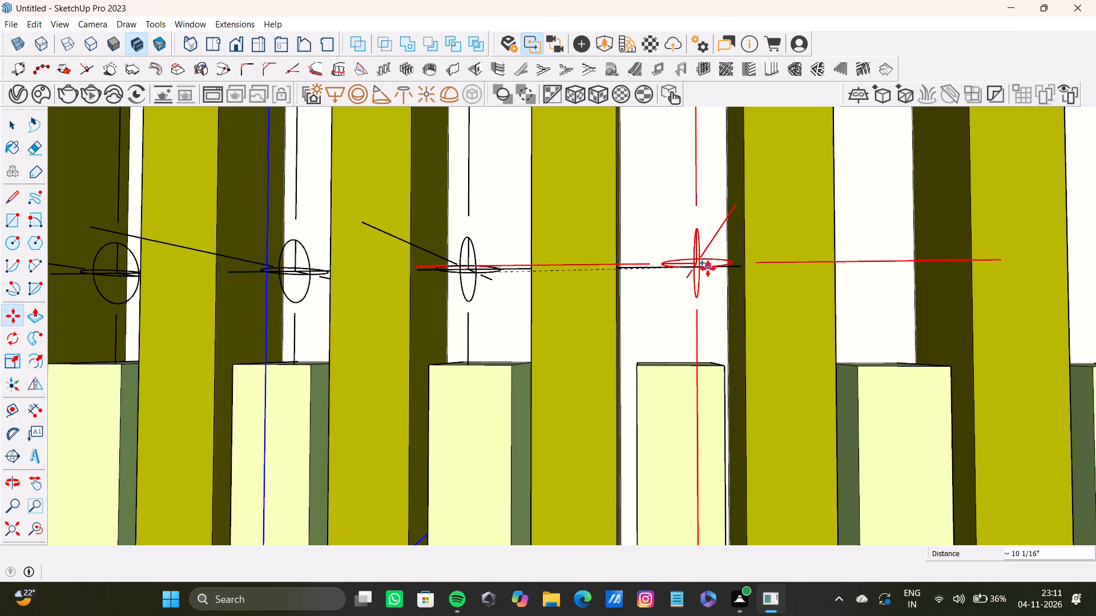
pyautogui.moveTo(680, 271); pyautogui.dragTo(685, 331, button='middle')
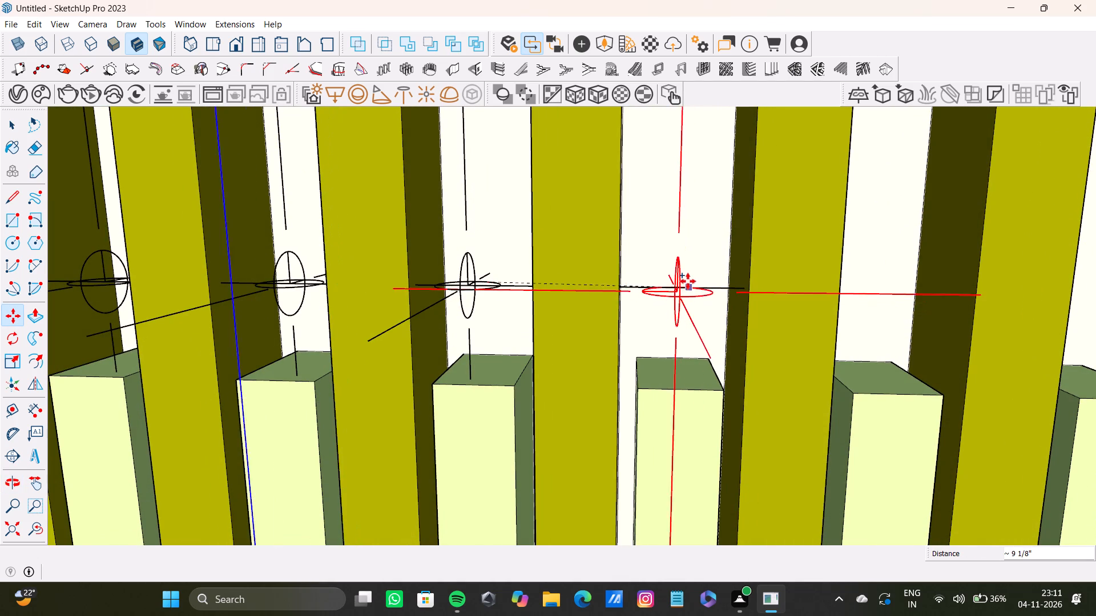
pyautogui.click(688, 280)
pyautogui.keyDown('ctrl'); pyautogui.click(680, 286); pyautogui.keyUp('ctrl')
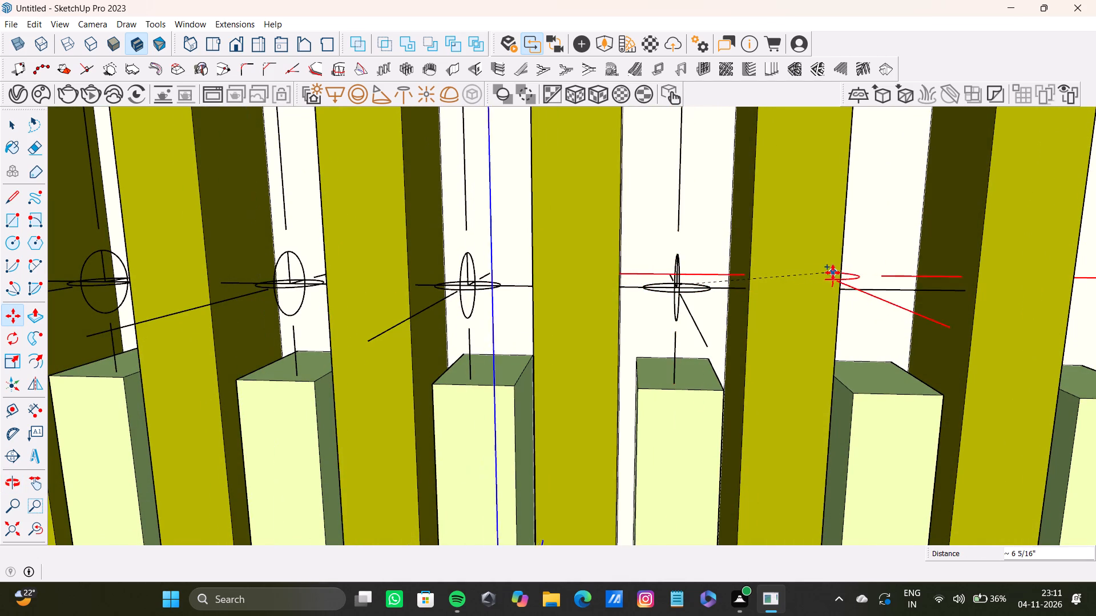
pyautogui.moveTo(829, 275); pyautogui.dragTo(670, 272, button='middle')
pyautogui.click(742, 279)
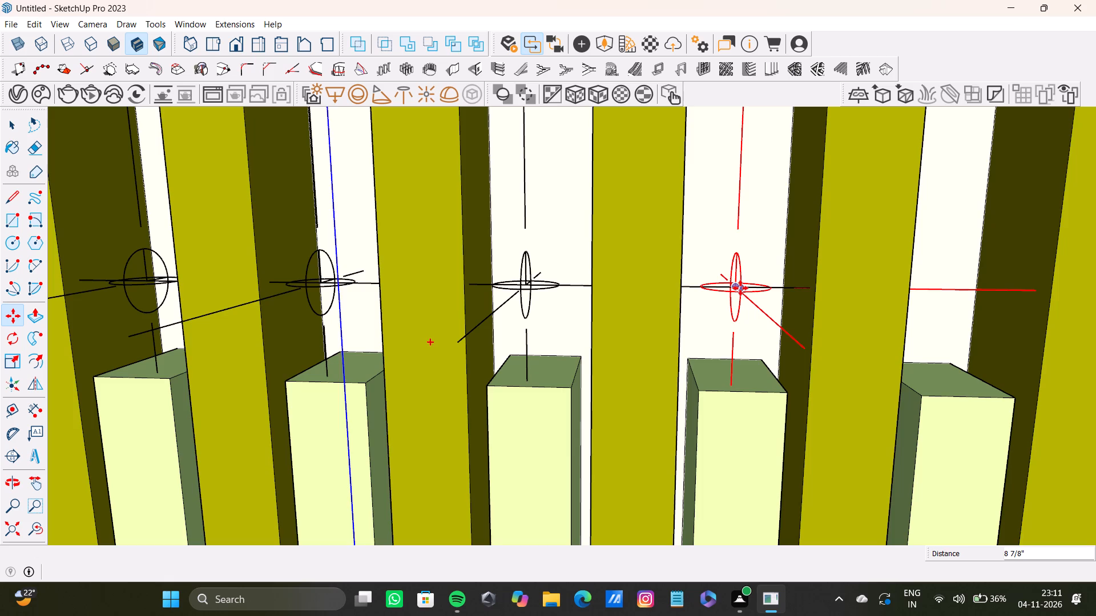
pyautogui.click(740, 288)
pyautogui.moveTo(919, 298); pyautogui.dragTo(702, 320, button='middle')
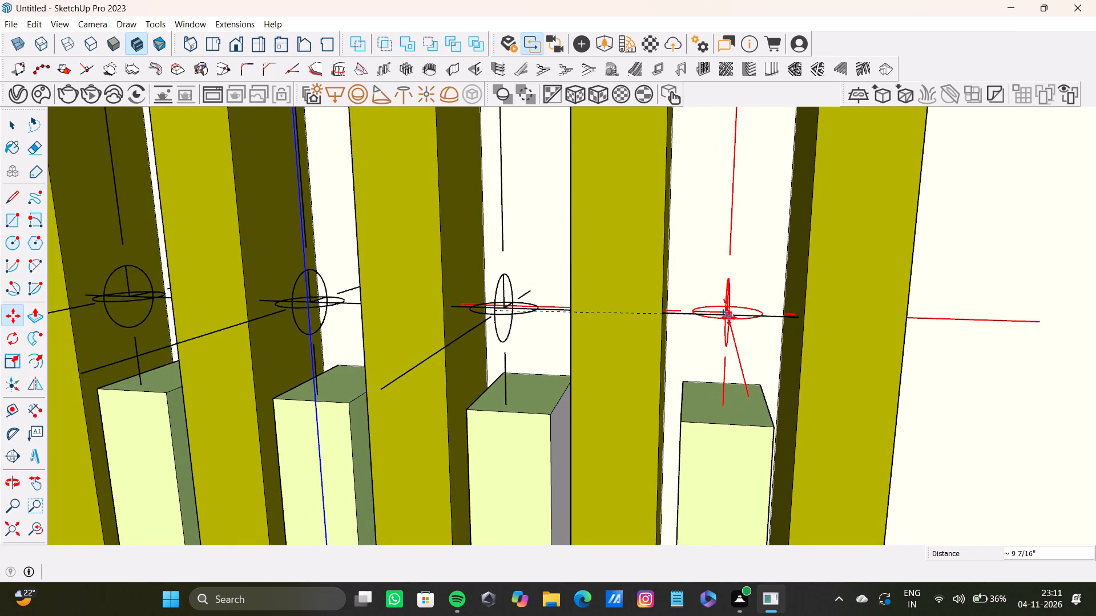
pyautogui.click(748, 325)
pyautogui.scroll(-4, 716, 323)
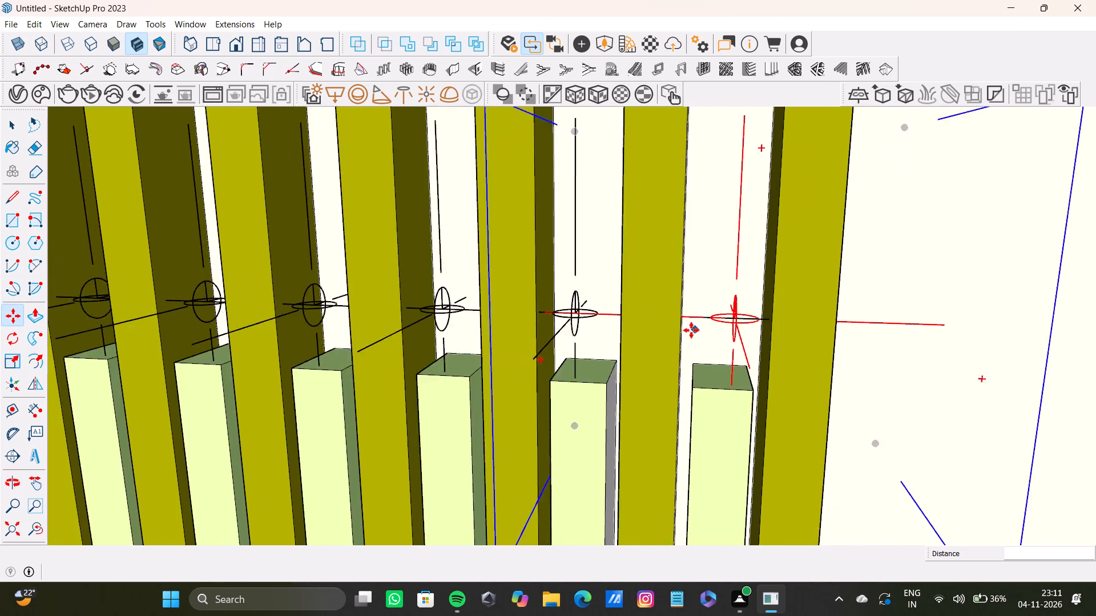
pyautogui.scroll(-8, 691, 330)
pyautogui.moveTo(685, 337); pyautogui.dragTo(712, 242, button='middle')
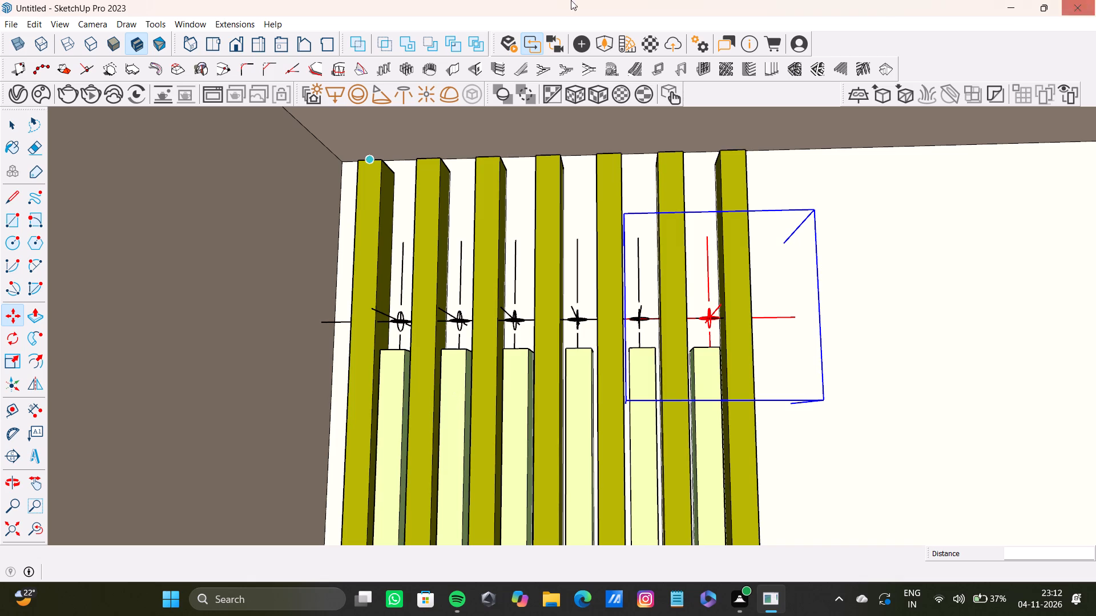
pyautogui.scroll(-12, 623, 469)
pyautogui.press('space')
pyautogui.scroll(-4, 670, 427)
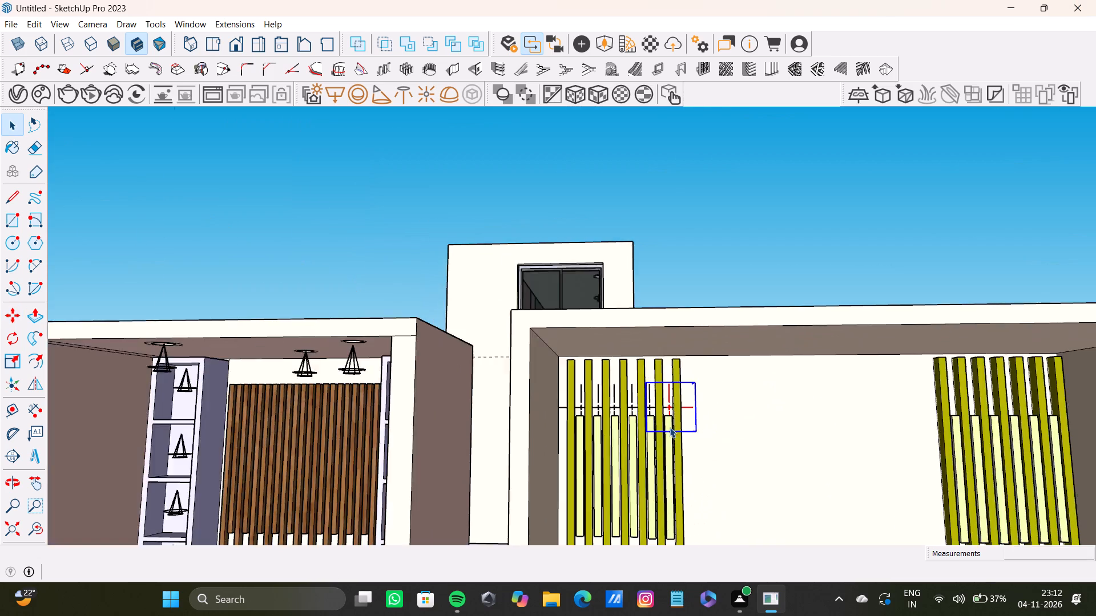
pyautogui.moveTo(673, 424); pyautogui.dragTo(491, 383, button='middle')
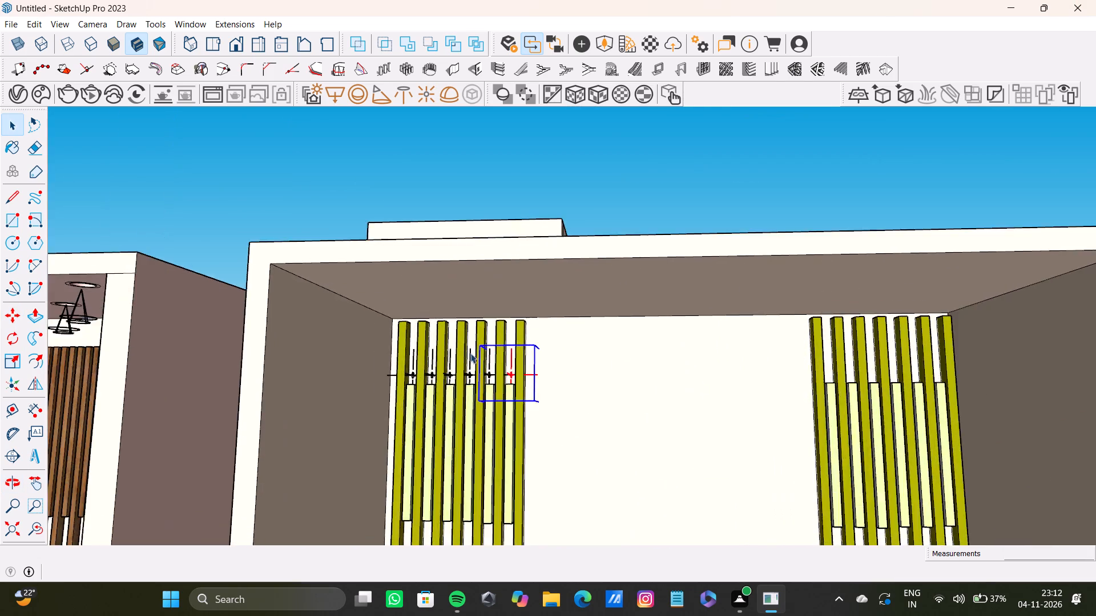
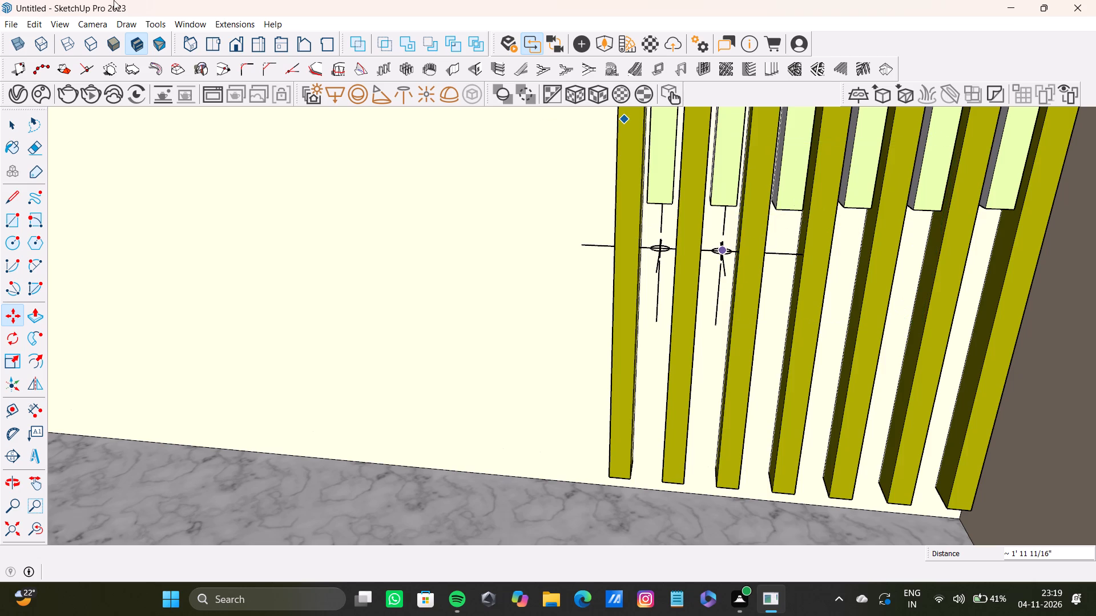
# Copy the omni light horizontally along the right slat group to just below the third and fourth pale slats, about 9 1/4" apart.
pyautogui.scroll(-4, 692, 159)
pyautogui.keyDown('shift'); pyautogui.moveTo(692, 171); pyautogui.dragTo(508, 224, button='middle'); pyautogui.keyUp('shift')
pyautogui.scroll(8, 567, 310)
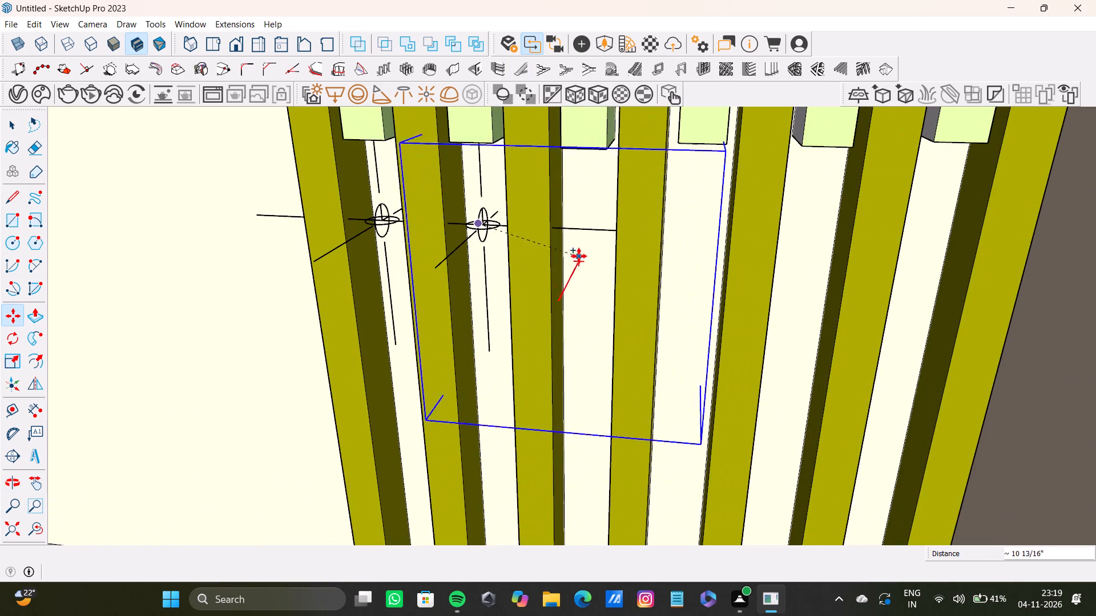
pyautogui.moveTo(585, 236); pyautogui.dragTo(595, 279, button='middle')
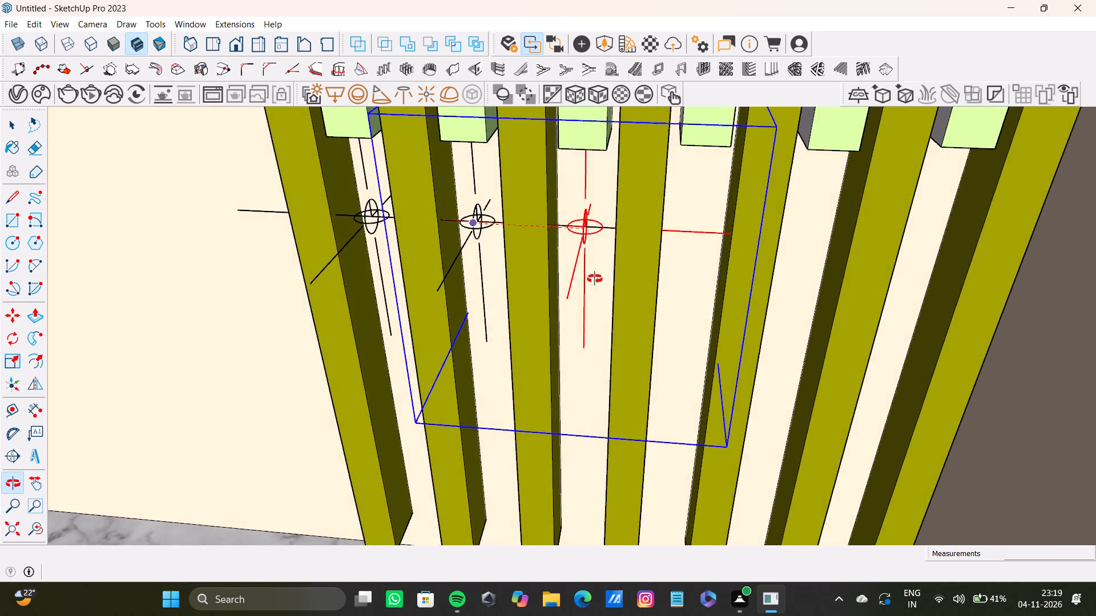
pyautogui.moveTo(595, 279); pyautogui.dragTo(546, 323, button='middle')
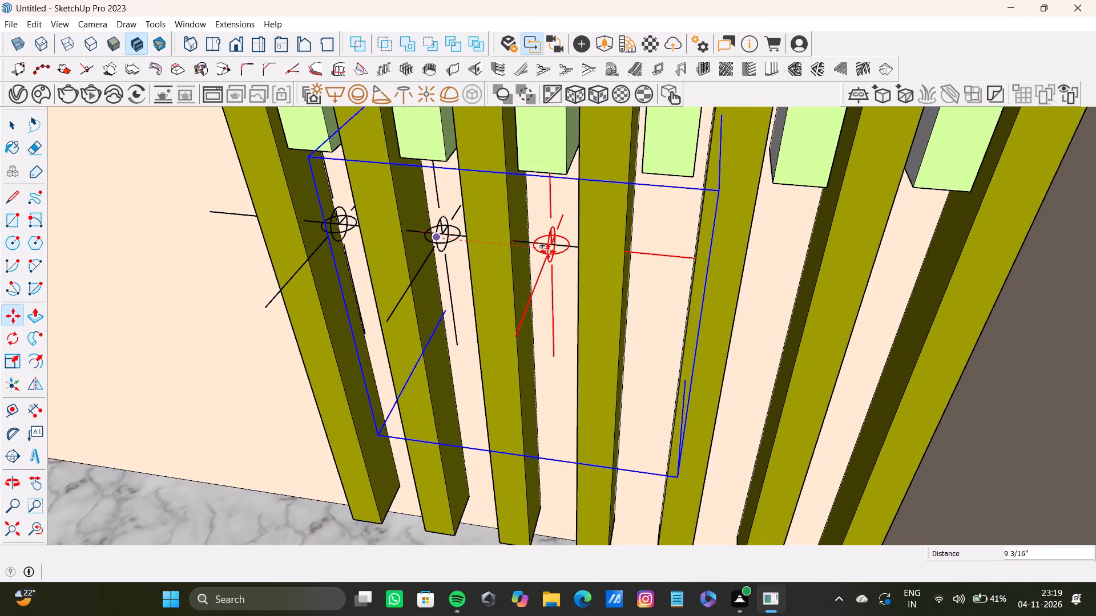
pyautogui.click(548, 252)
pyautogui.keyDown('ctrl'); pyautogui.click(549, 253); pyautogui.keyUp('ctrl')
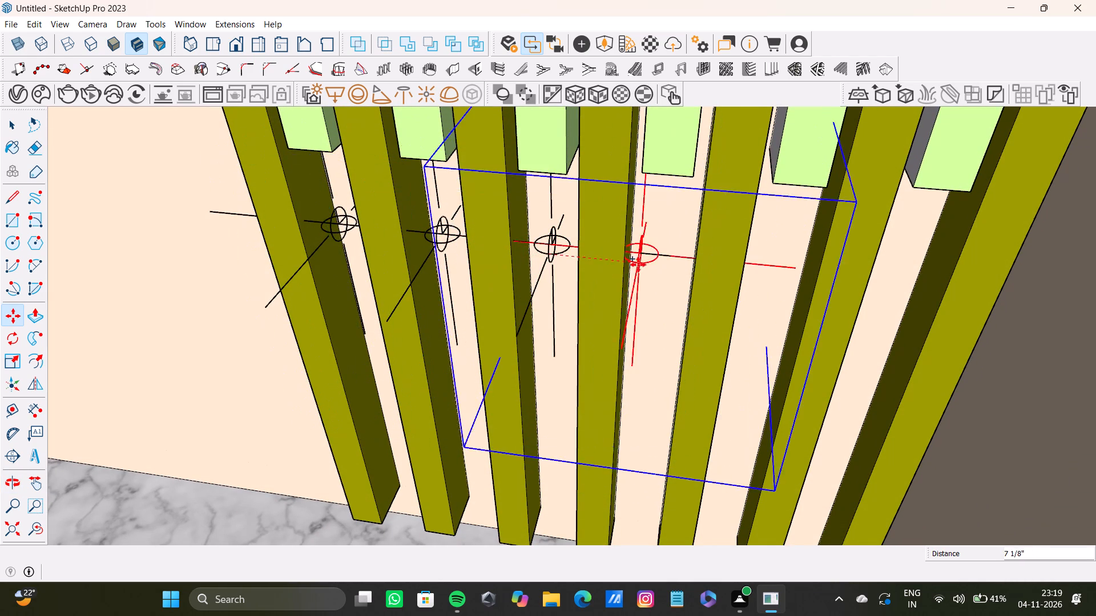
pyautogui.keyDown('shift'); pyautogui.moveTo(634, 265); pyautogui.dragTo(547, 289, button='middle'); pyautogui.keyUp('shift')
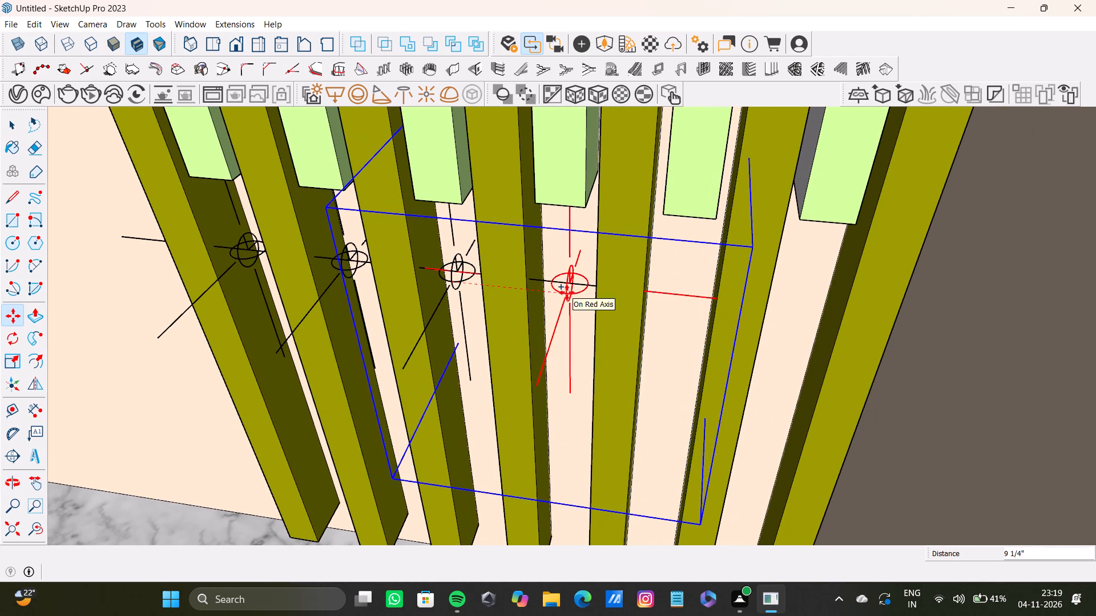
pyautogui.click(566, 293)
# Continue copying the omni light at about 9" spacing to just below the fifth and sixth pale slats of the right group.
pyautogui.scroll(4, 582, 293)
pyautogui.keyDown('shift'); pyautogui.moveTo(558, 272); pyautogui.dragTo(453, 244, button='middle'); pyautogui.keyUp('shift')
pyautogui.scroll(3, 451, 264)
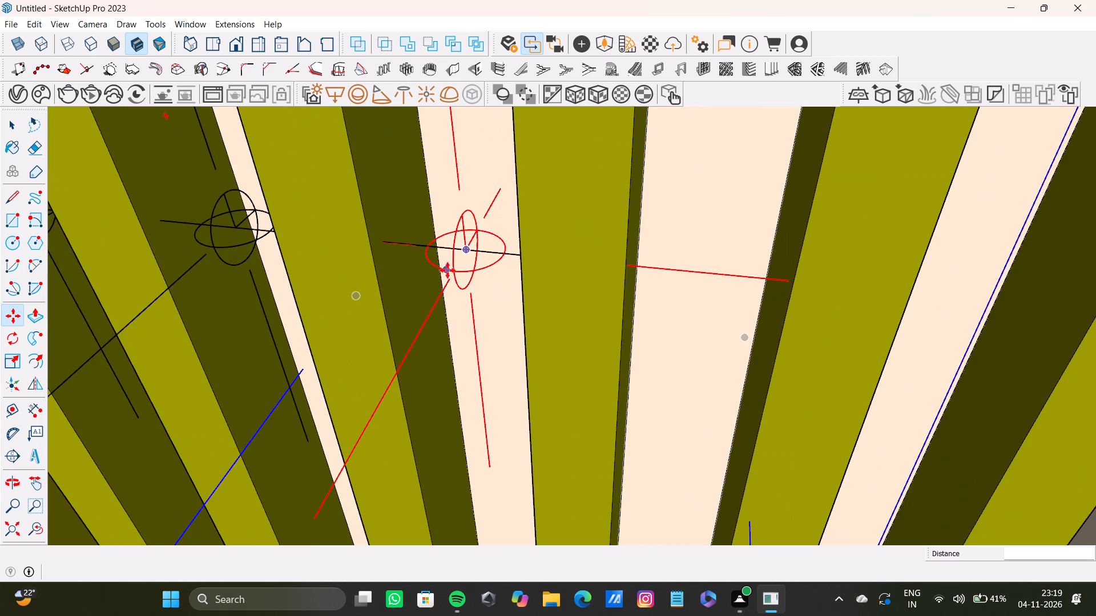
pyautogui.keyDown('ctrl'); pyautogui.click(454, 275); pyautogui.keyUp('ctrl')
pyautogui.scroll(-3, 638, 256)
pyautogui.keyDown('shift'); pyautogui.moveTo(642, 260); pyautogui.dragTo(548, 263, button='middle'); pyautogui.keyUp('shift')
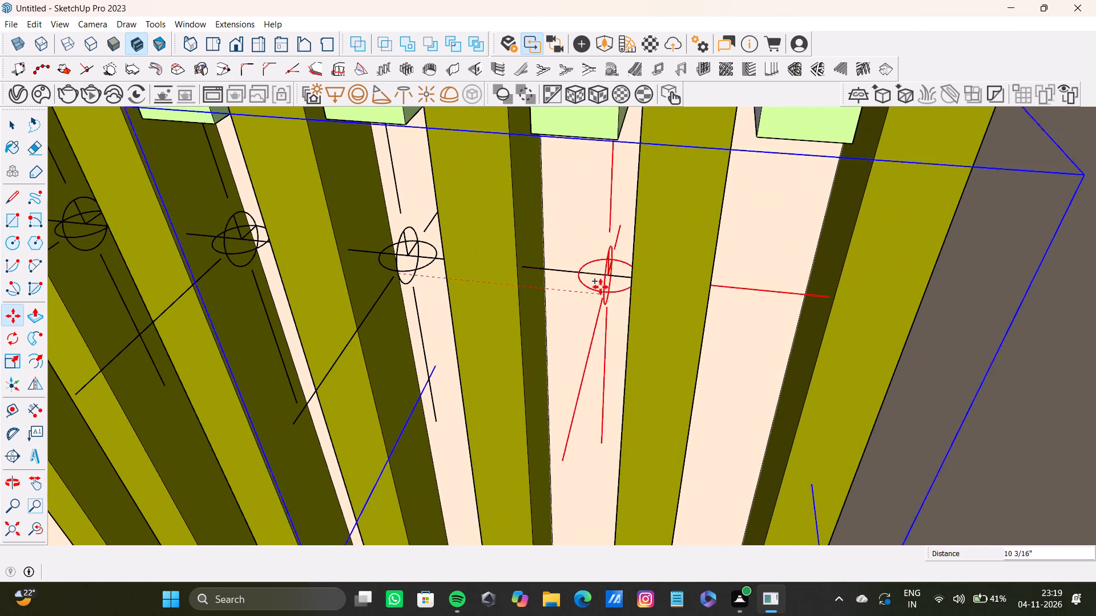
pyautogui.click(585, 294)
pyautogui.keyDown('ctrl'); pyautogui.click(583, 295); pyautogui.keyUp('ctrl')
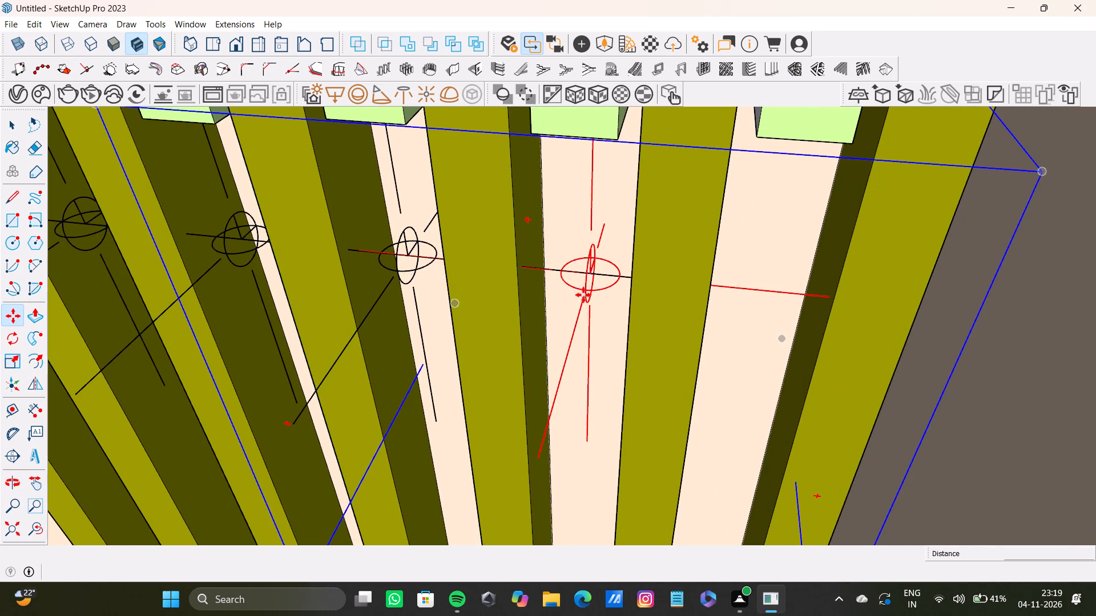
pyautogui.scroll(-4, 677, 297)
pyautogui.keyDown('shift'); pyautogui.moveTo(650, 290); pyautogui.dragTo(562, 287, button='middle'); pyautogui.keyUp('shift')
pyautogui.click(660, 306)
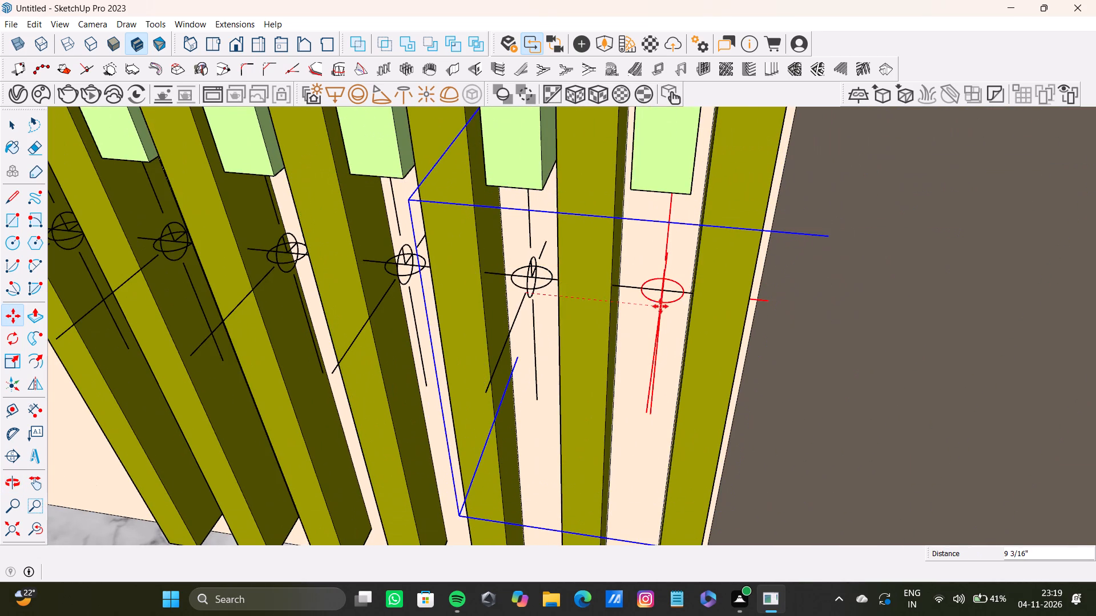
# Check the placed omni lights across both slat groups in a front view of the whole model.
pyautogui.scroll(-9, 582, 305)
pyautogui.click(5, 524)
pyautogui.moveTo(116, 495); pyautogui.dragTo(308, 483, button='middle')
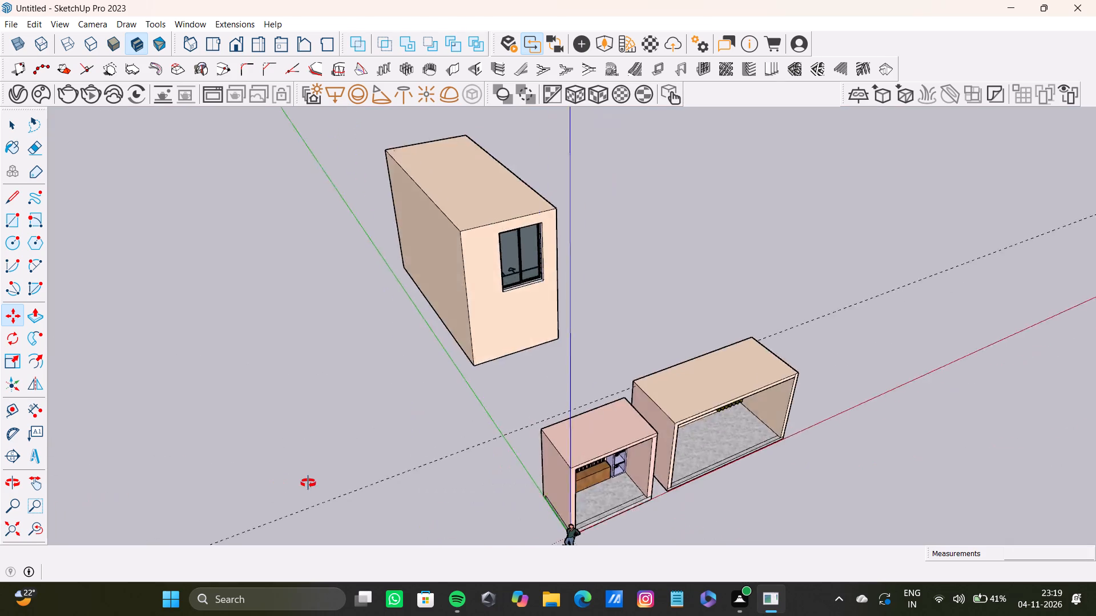
pyautogui.moveTo(308, 483); pyautogui.dragTo(204, 311, button='middle')
pyautogui.scroll(7, 704, 415)
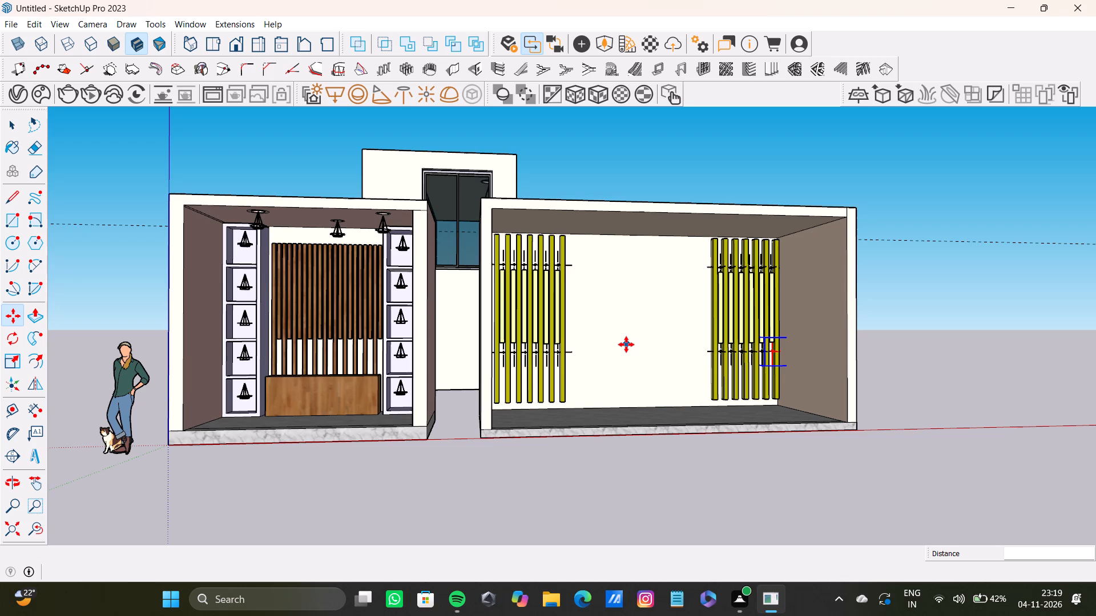
pyautogui.press('Return')
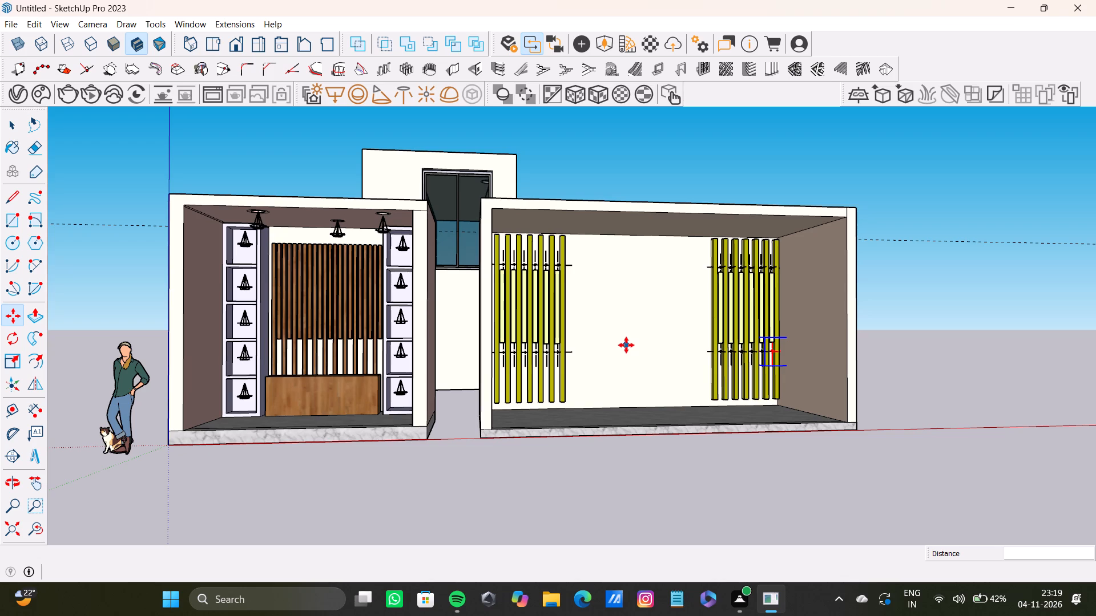
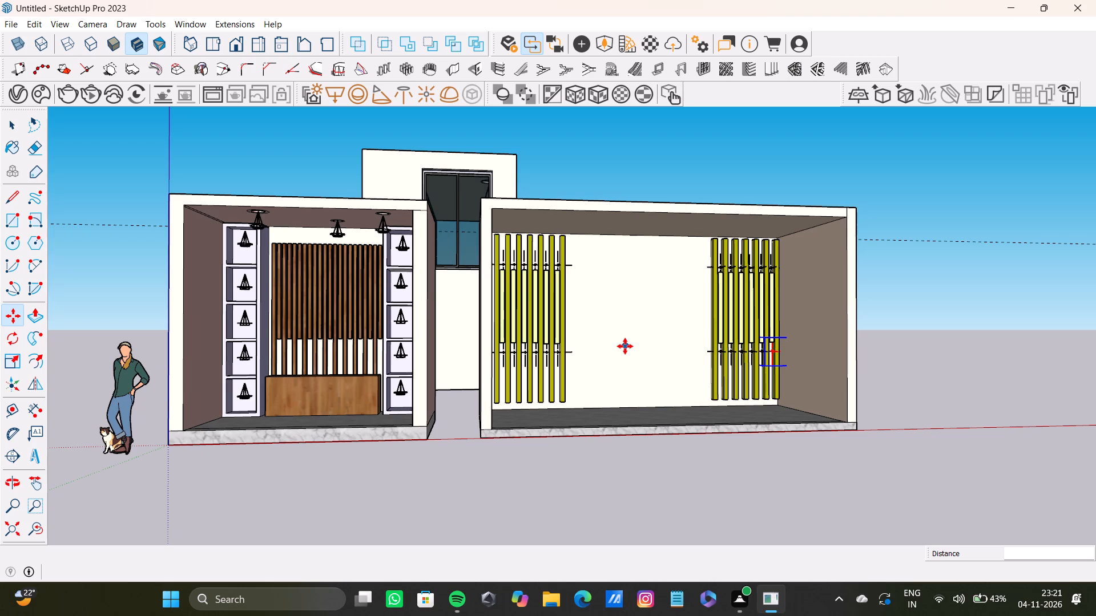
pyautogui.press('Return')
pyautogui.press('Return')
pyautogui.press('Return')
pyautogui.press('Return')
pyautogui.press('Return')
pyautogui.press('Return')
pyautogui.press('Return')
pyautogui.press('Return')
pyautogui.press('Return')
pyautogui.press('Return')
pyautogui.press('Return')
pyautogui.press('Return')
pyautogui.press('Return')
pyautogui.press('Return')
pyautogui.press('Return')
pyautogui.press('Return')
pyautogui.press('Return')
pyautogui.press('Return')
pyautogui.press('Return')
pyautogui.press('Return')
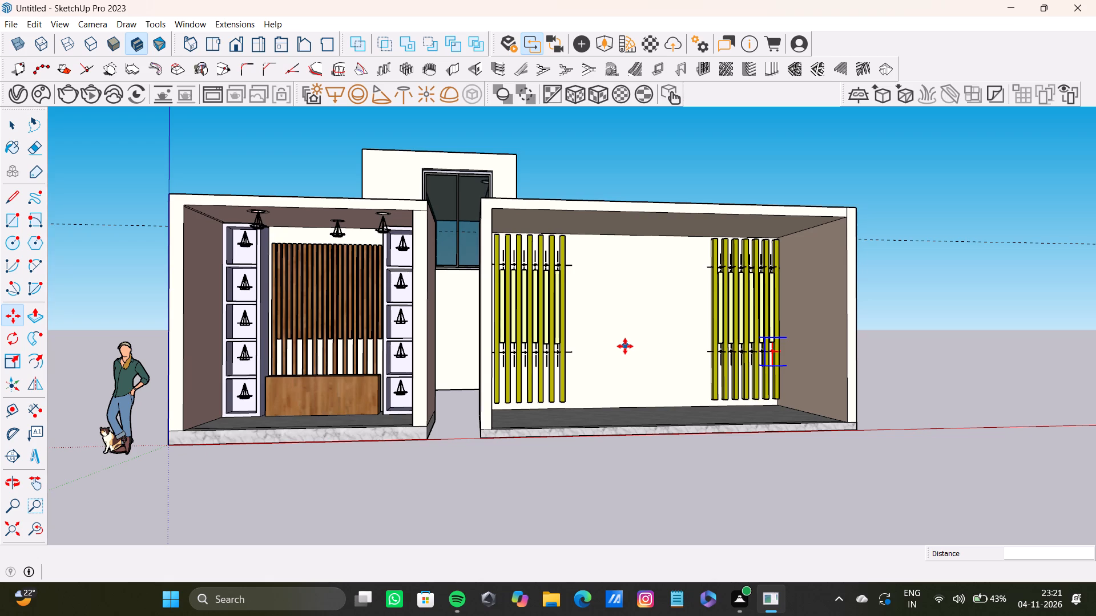
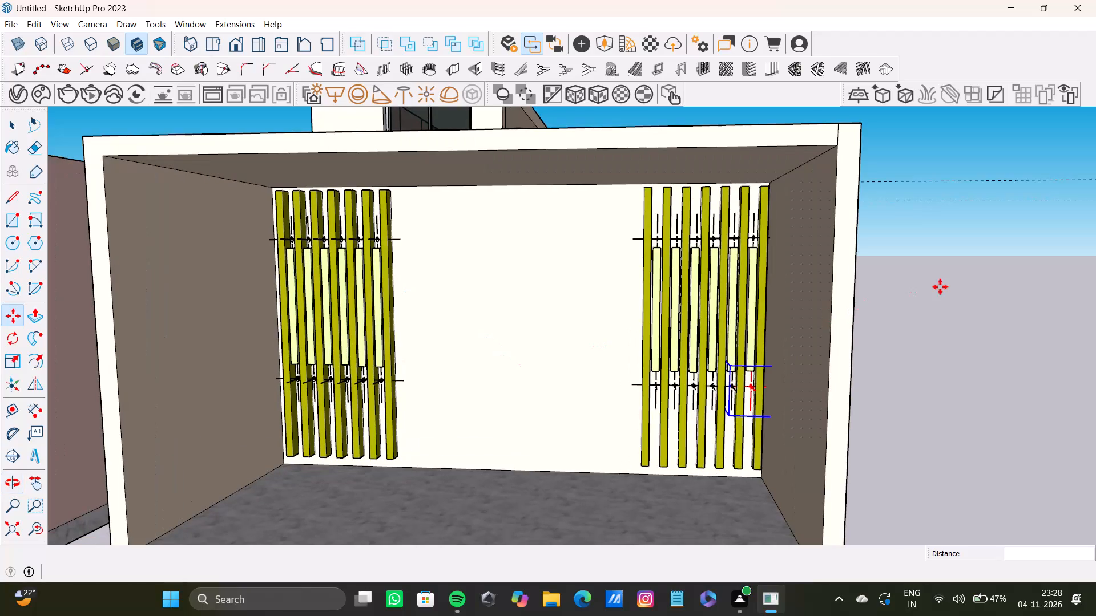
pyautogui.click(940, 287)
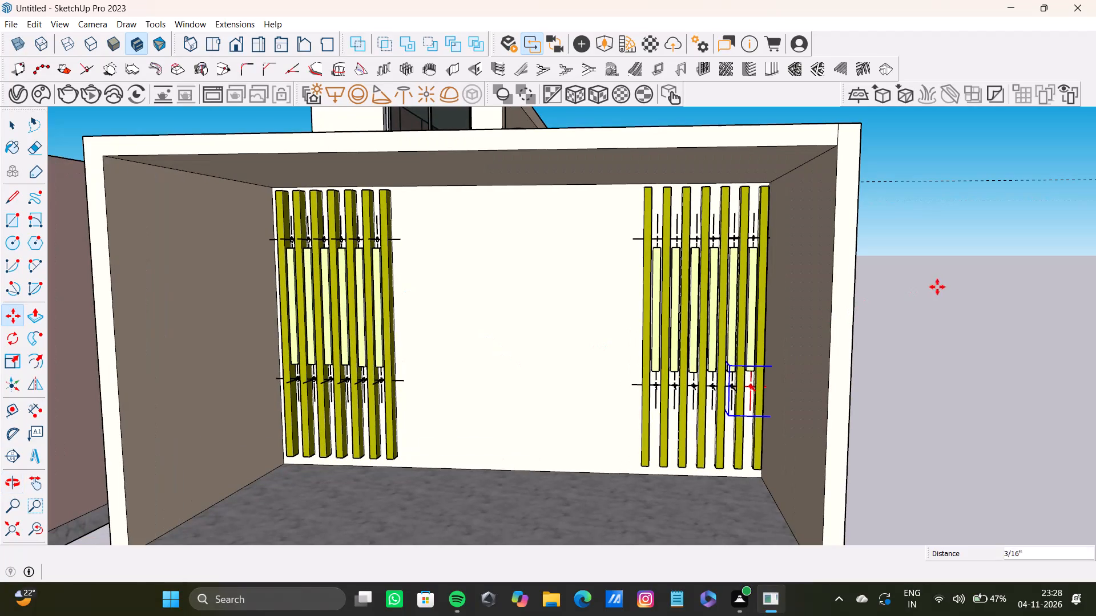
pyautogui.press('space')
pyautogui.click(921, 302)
# Run an interactive V-Ray render of the slatted-wall room to check the lights at the slat ends.
pyautogui.scroll(3, 466, 311)
pyautogui.keyDown('shift'); pyautogui.moveTo(435, 293); pyautogui.dragTo(430, 293, button='middle'); pyautogui.keyUp('shift')
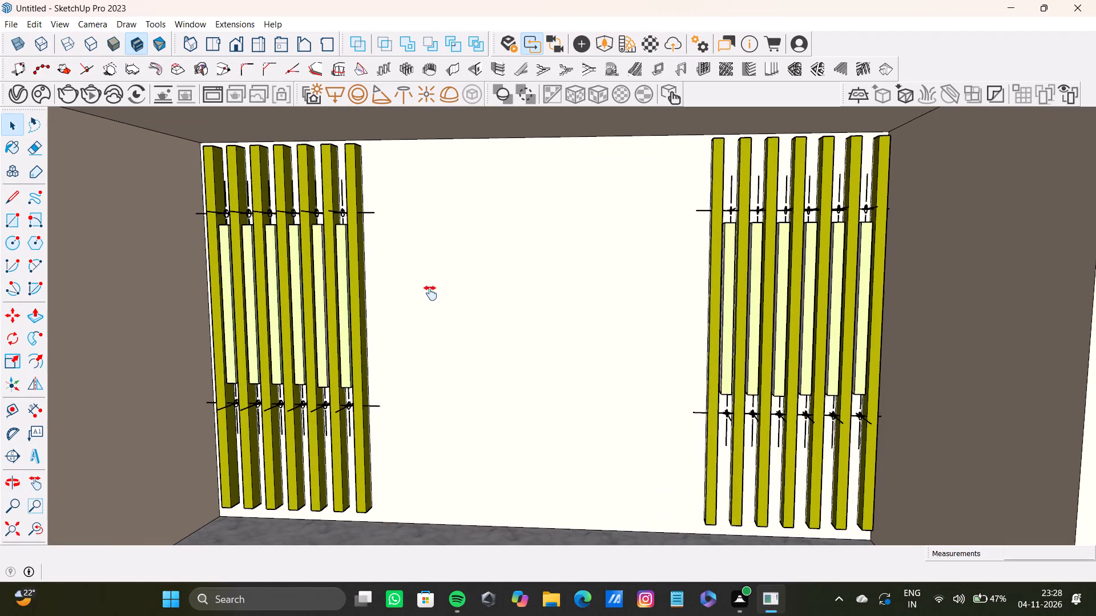
pyautogui.keyDown('shift'); pyautogui.moveTo(430, 293); pyautogui.dragTo(413, 291, button='middle'); pyautogui.keyUp('shift')
pyautogui.scroll(-3, 414, 297)
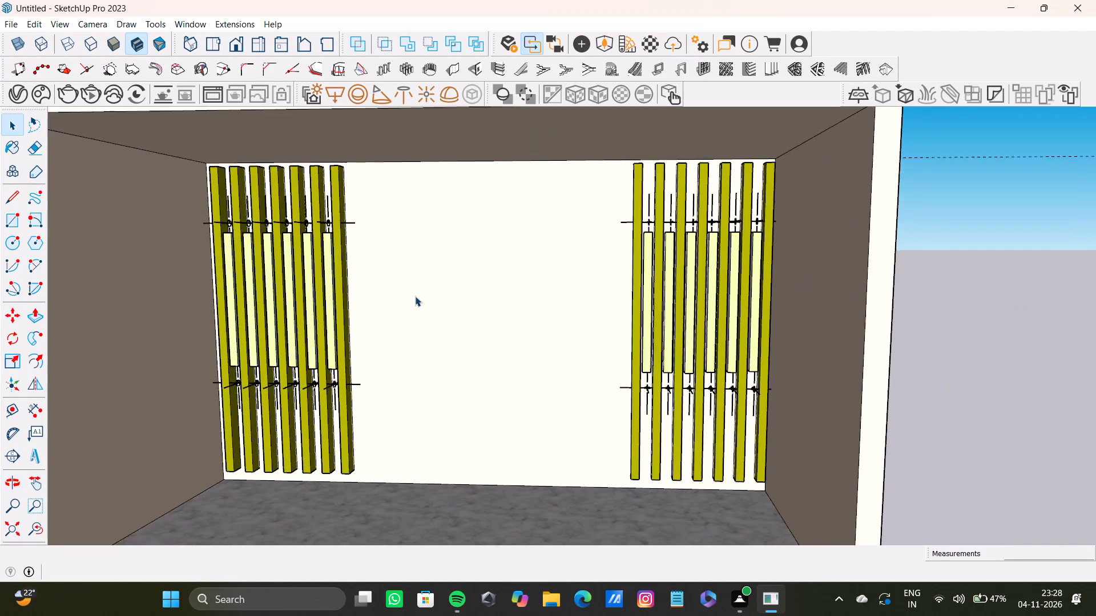
pyautogui.moveTo(418, 294); pyautogui.dragTo(429, 302, button='middle')
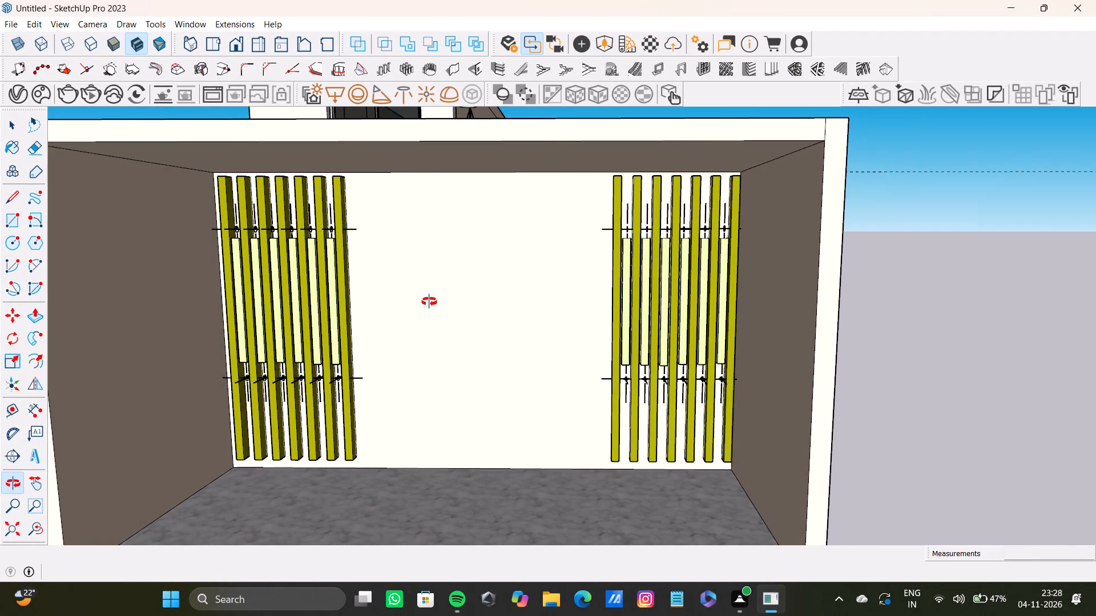
pyautogui.moveTo(429, 302); pyautogui.dragTo(430, 301, button='middle')
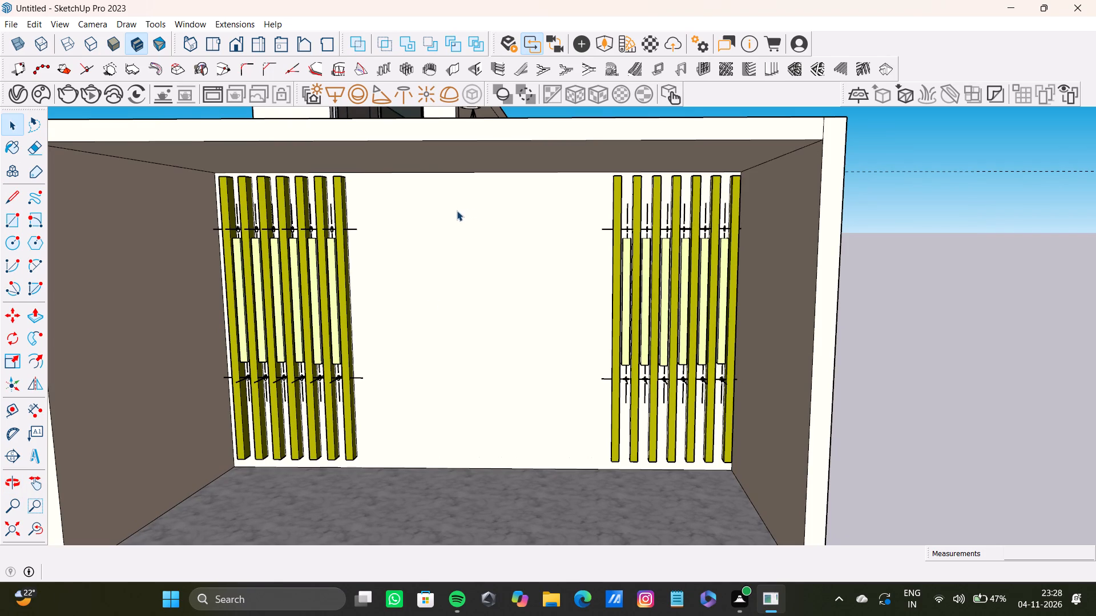
pyautogui.click(92, 97)
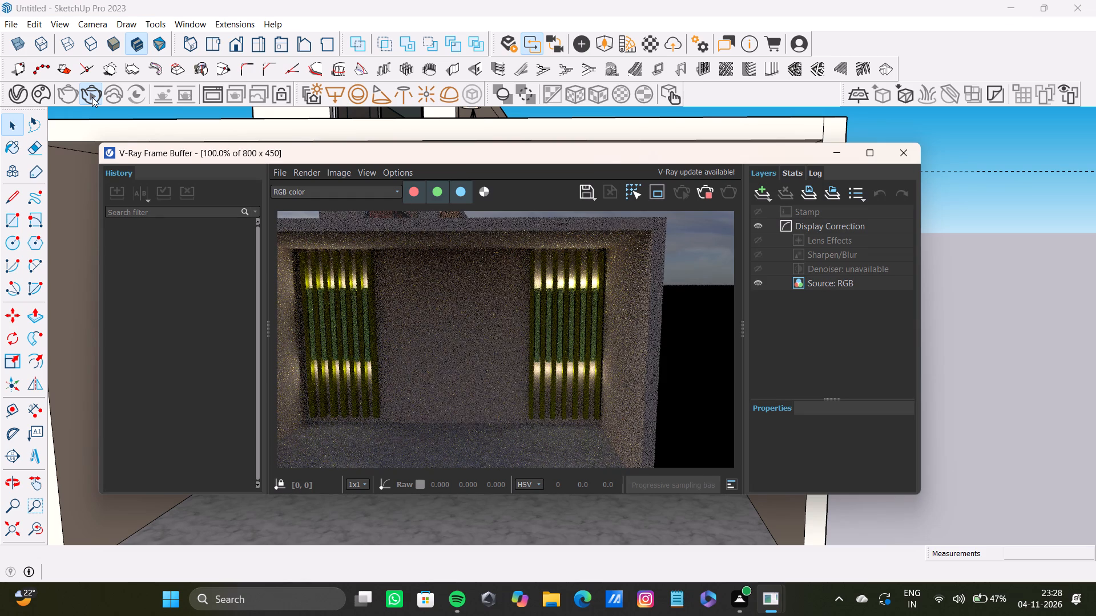
pyautogui.click(898, 156)
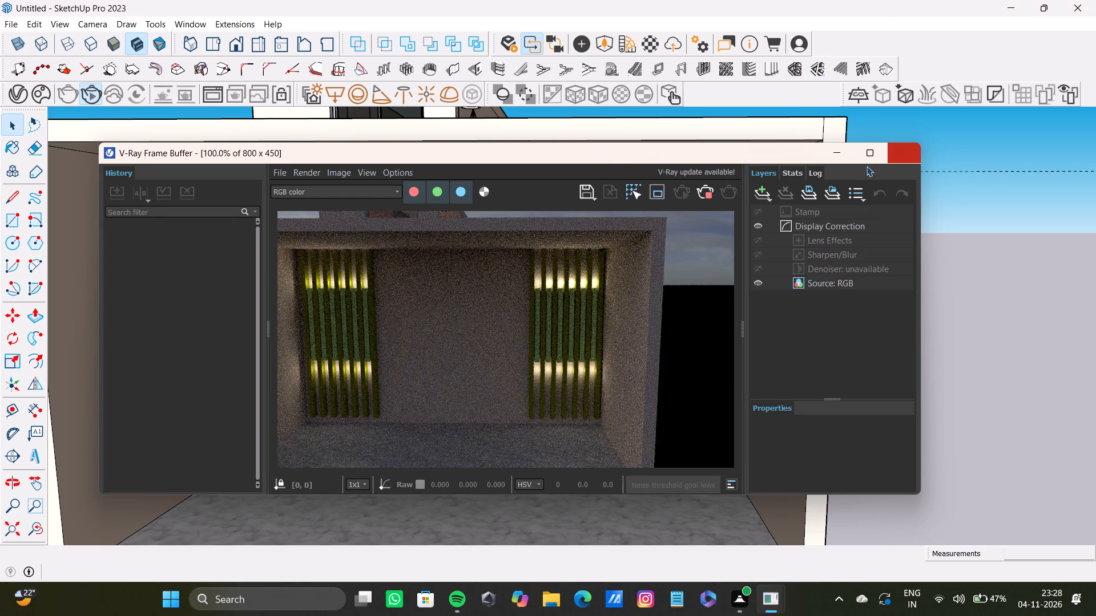
# Draw a rectangle about 8' 10 1/4" by 3' 10 5/8" on the back wall, rising from the floor between the slat groups.
pyautogui.scroll(-2, 700, 273)
pyautogui.moveTo(696, 274); pyautogui.dragTo(807, 248, button='middle')
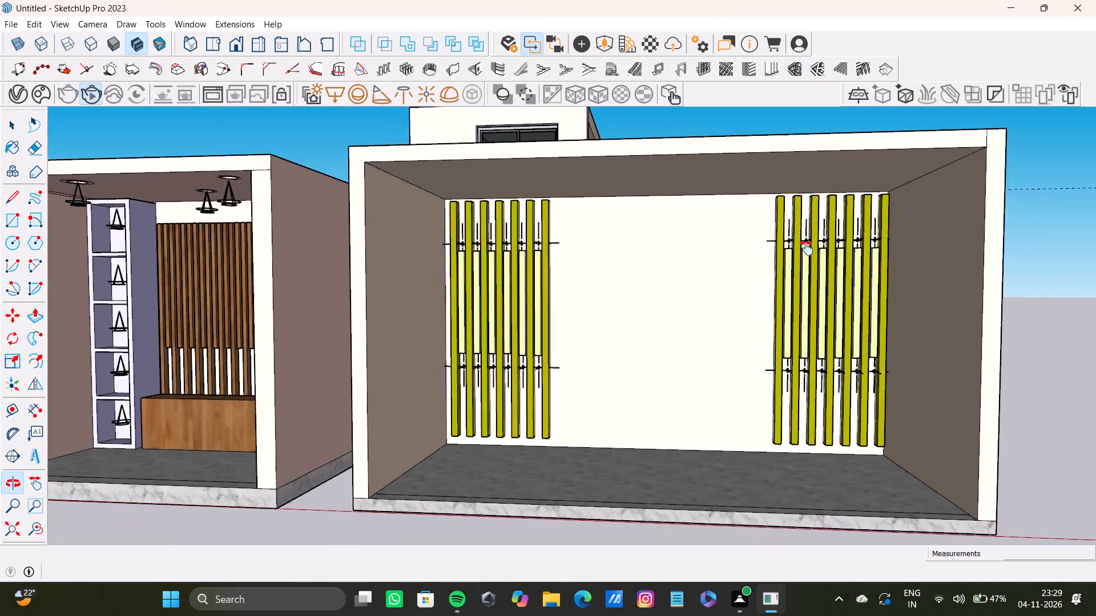
pyautogui.moveTo(807, 248); pyautogui.dragTo(802, 275, button='middle')
pyautogui.keyDown('shift'); pyautogui.moveTo(699, 332); pyautogui.dragTo(662, 378, button='middle'); pyautogui.keyUp('shift')
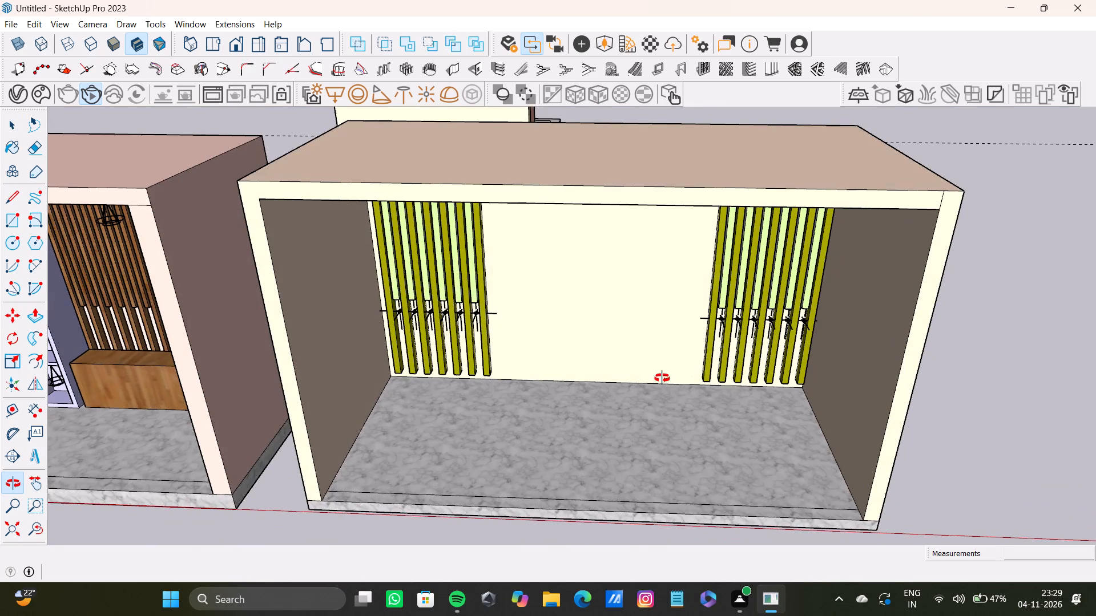
pyautogui.keyDown('shift'); pyautogui.moveTo(662, 378); pyautogui.dragTo(661, 378, button='middle'); pyautogui.keyUp('shift')
pyautogui.moveTo(558, 396); pyautogui.dragTo(577, 379, button='middle')
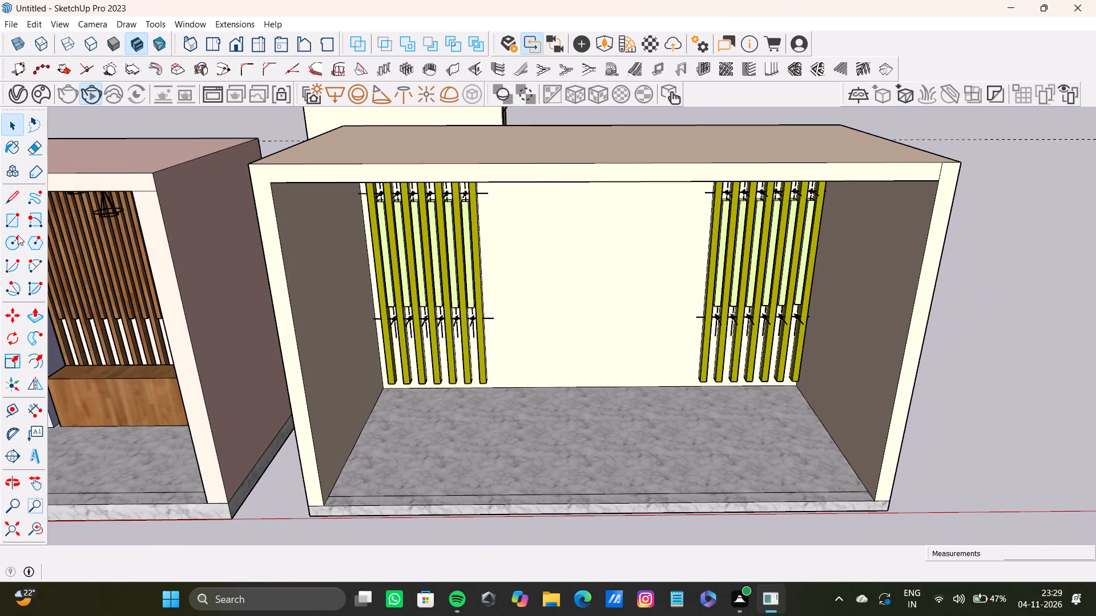
pyautogui.click(6, 213)
pyautogui.scroll(3, 521, 379)
pyautogui.moveTo(522, 379); pyautogui.dragTo(467, 407, button='middle')
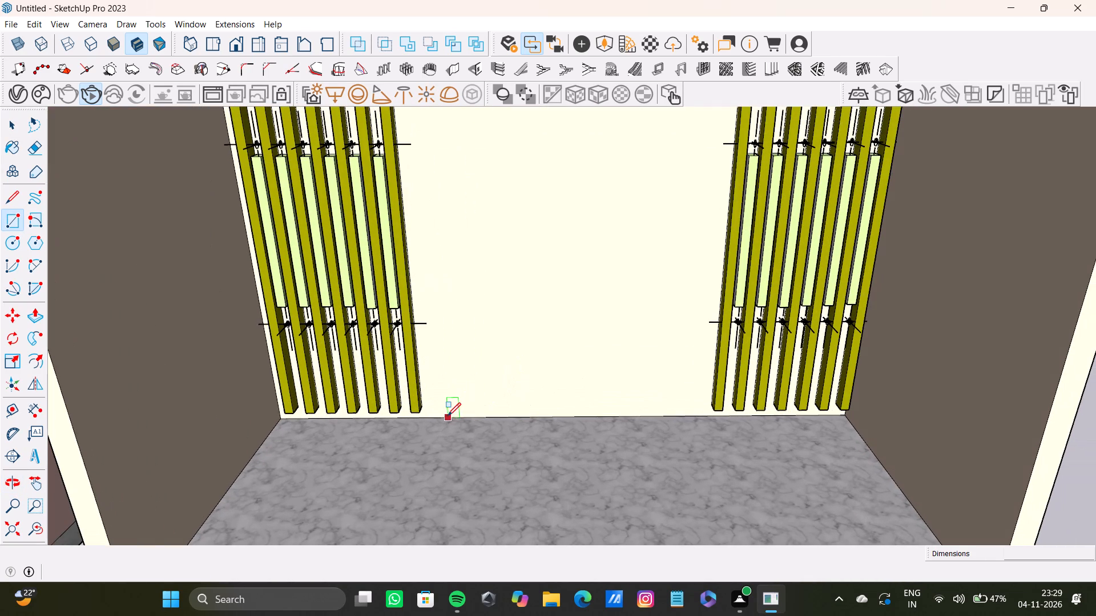
pyautogui.click(446, 416)
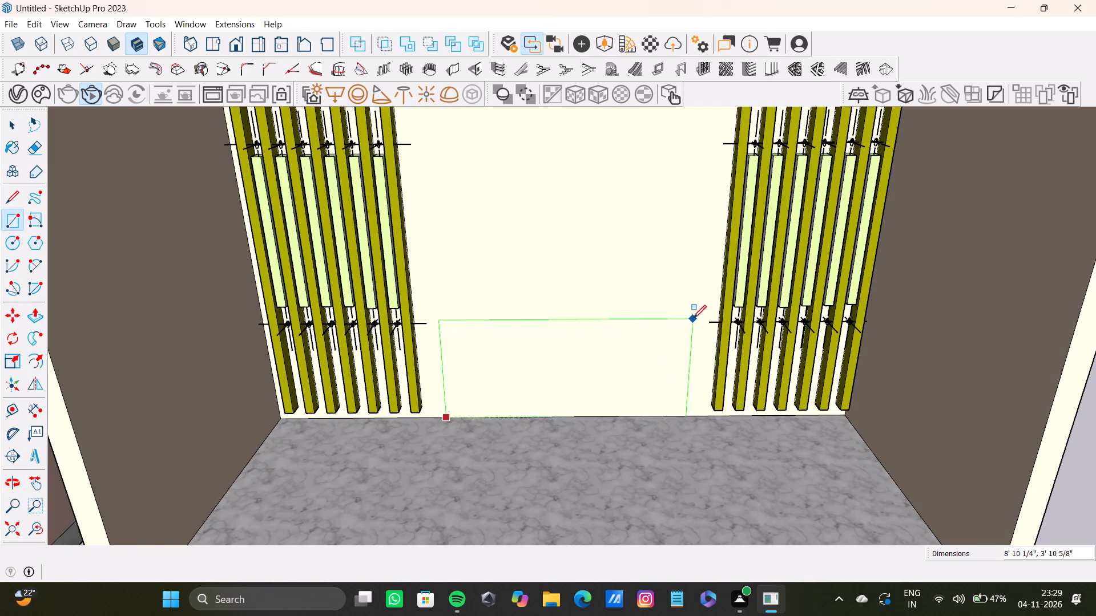
pyautogui.click(693, 317)
# Push/Pull the rectangle out from the back wall into a solid box and adjust its depth.
pyautogui.press('space')
pyautogui.click(624, 343)
pyautogui.press('p')
pyautogui.moveTo(623, 342); pyautogui.dragTo(620, 368)
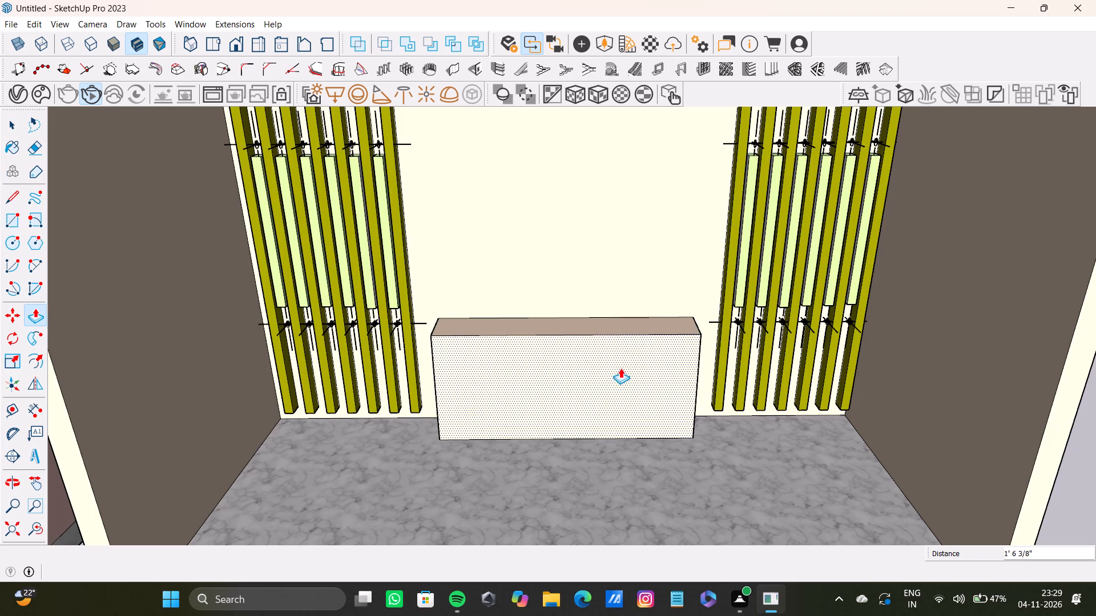
pyautogui.moveTo(620, 368); pyautogui.dragTo(626, 363)
pyautogui.scroll(-7, 618, 368)
pyautogui.moveTo(597, 382); pyautogui.dragTo(622, 381, button='middle')
pyautogui.scroll(4, 590, 377)
pyautogui.moveTo(558, 363); pyautogui.dragTo(556, 393)
pyautogui.moveTo(544, 392); pyautogui.dragTo(598, 378, button='middle')
pyautogui.moveTo(572, 380); pyautogui.dragTo(565, 366)
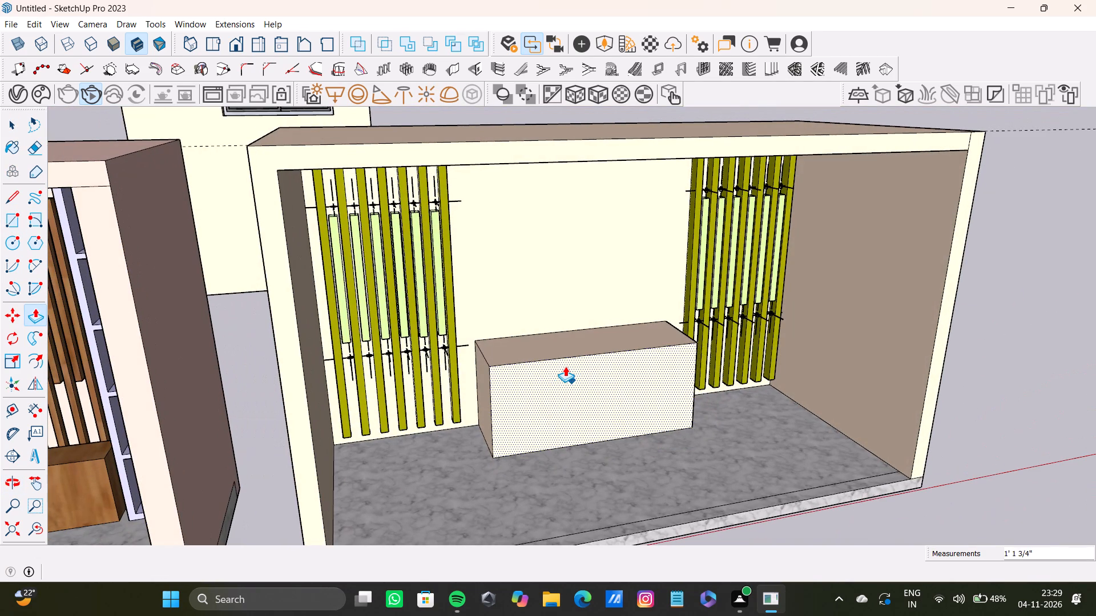
pyautogui.moveTo(565, 366); pyautogui.dragTo(564, 366)
# Extend the box towards both slat groups, by about 7 1/8" at its left end and about 9 7/16" at its right end.
pyautogui.press('space')
pyautogui.click(485, 368)
pyautogui.press('p')
pyautogui.moveTo(478, 366); pyautogui.dragTo(474, 366)
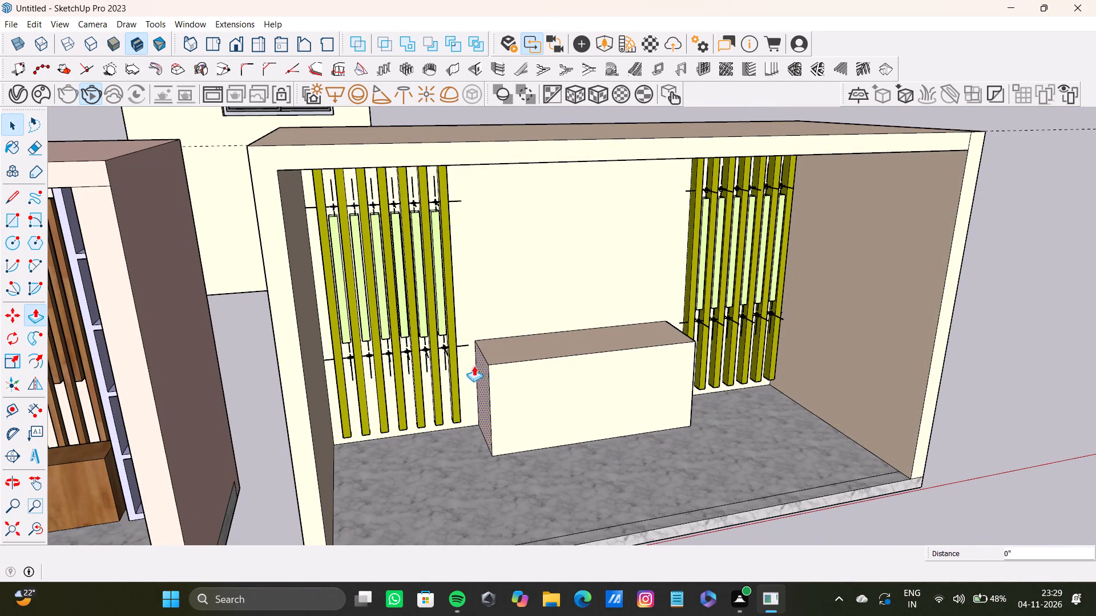
pyautogui.moveTo(474, 366); pyautogui.dragTo(463, 359)
pyautogui.moveTo(612, 379); pyautogui.dragTo(422, 353, button='middle')
pyautogui.scroll(3, 704, 379)
pyautogui.press('space')
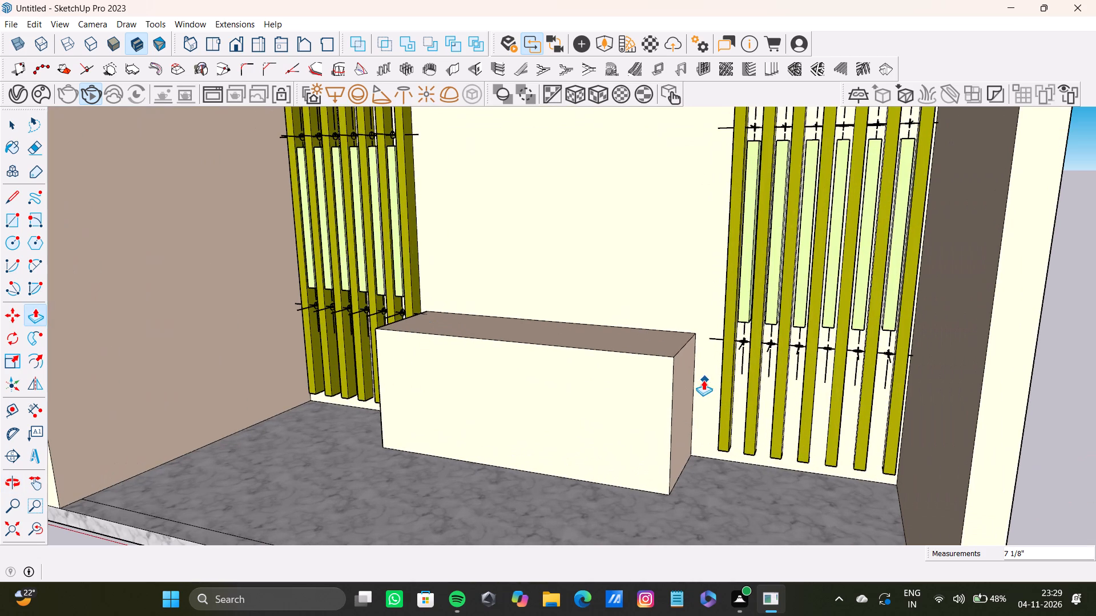
pyautogui.click(678, 383)
pyautogui.press('p')
pyautogui.moveTo(678, 383); pyautogui.dragTo(707, 387)
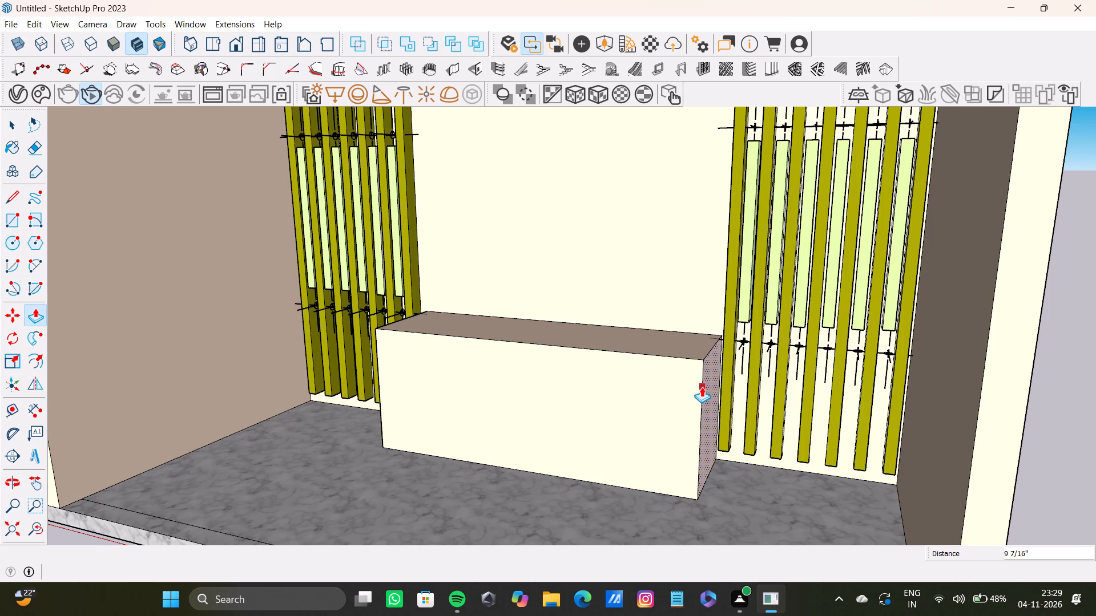
# Paint the box's front and top faces with the Wood Floor material from the Wood collection.
pyautogui.scroll(-5, 609, 151)
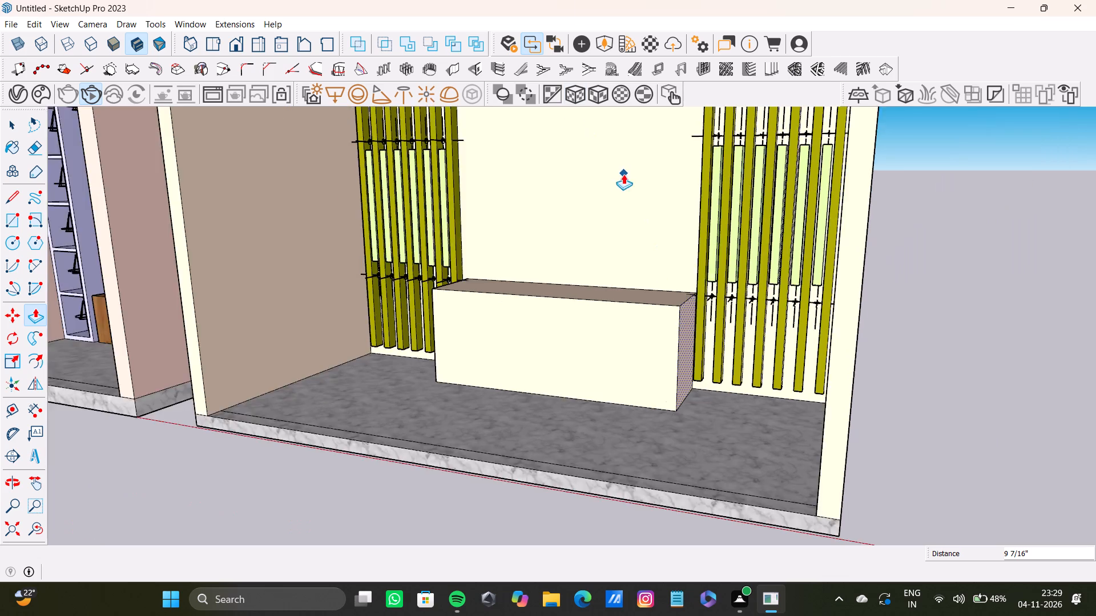
pyautogui.scroll(-2, 623, 174)
pyautogui.keyDown('shift'); pyautogui.moveTo(631, 192); pyautogui.dragTo(674, 220, button='middle'); pyautogui.keyUp('shift')
pyautogui.scroll(4, 545, 241)
pyautogui.moveTo(555, 246); pyautogui.dragTo(539, 294, button='middle')
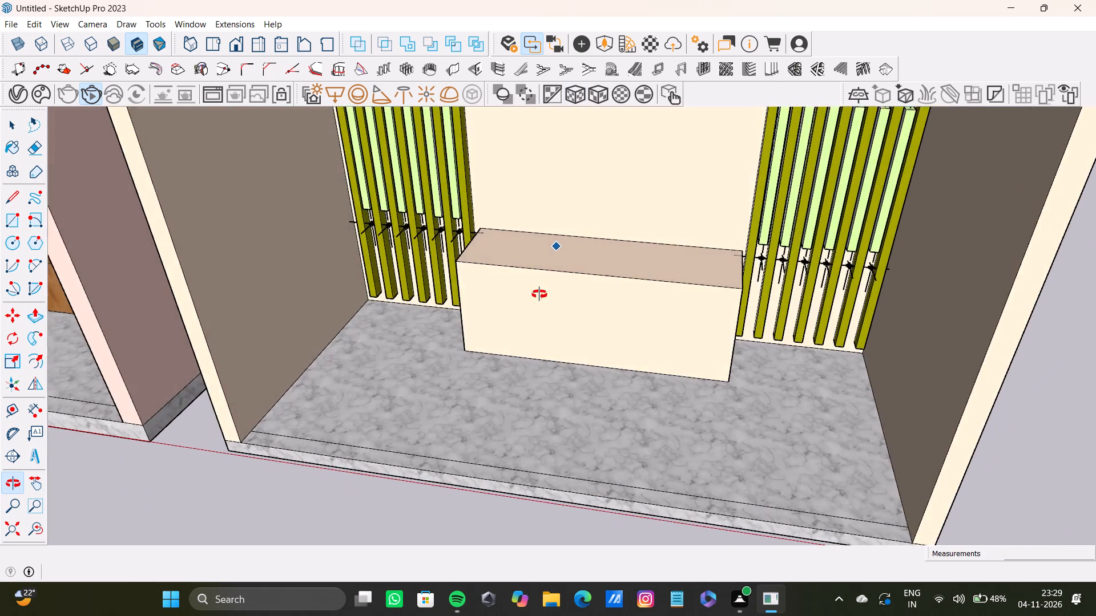
pyautogui.moveTo(539, 294); pyautogui.dragTo(490, 226, button='middle')
pyautogui.scroll(4, 531, 253)
pyautogui.moveTo(585, 283); pyautogui.dragTo(580, 261, button='middle')
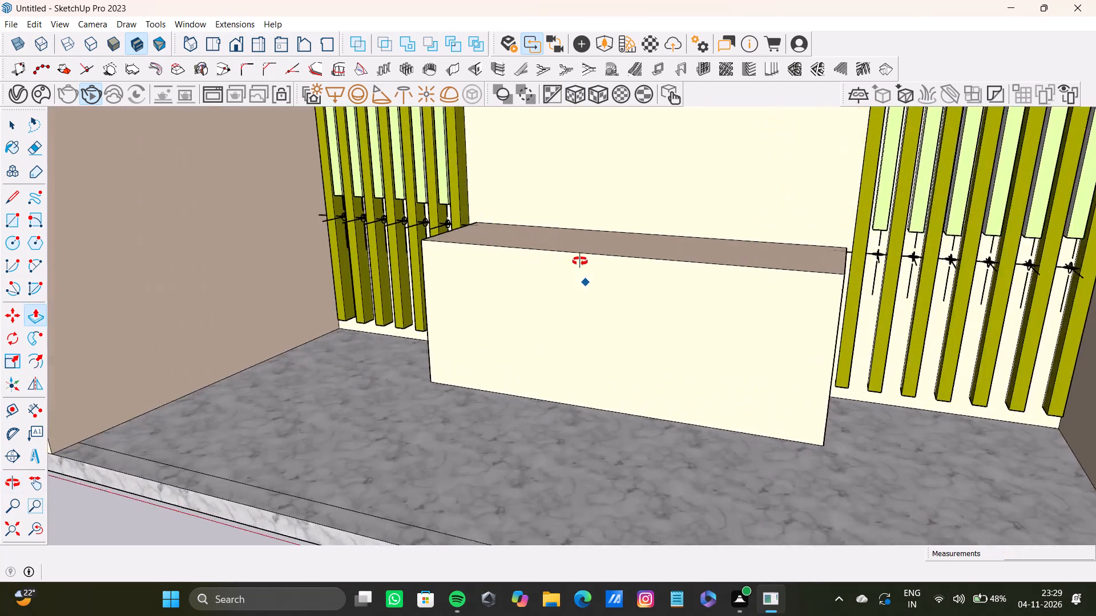
pyautogui.moveTo(580, 261); pyautogui.dragTo(559, 261, button='middle')
pyautogui.scroll(-4, 579, 249)
pyautogui.moveTo(577, 256); pyautogui.dragTo(563, 285, button='middle')
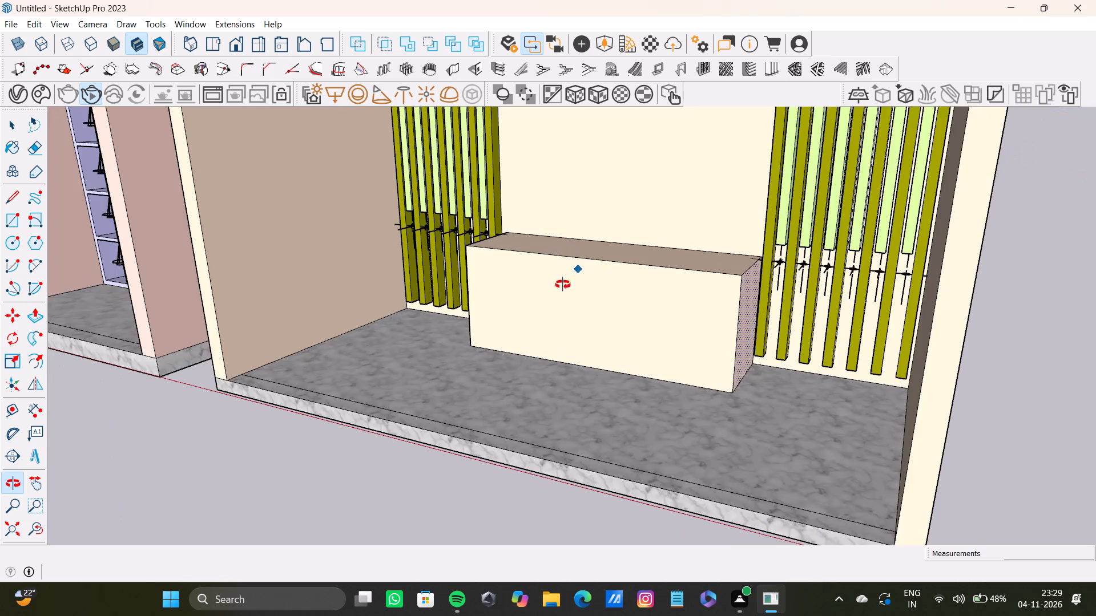
pyautogui.moveTo(563, 285); pyautogui.dragTo(569, 266, button='middle')
pyautogui.click(2, 141)
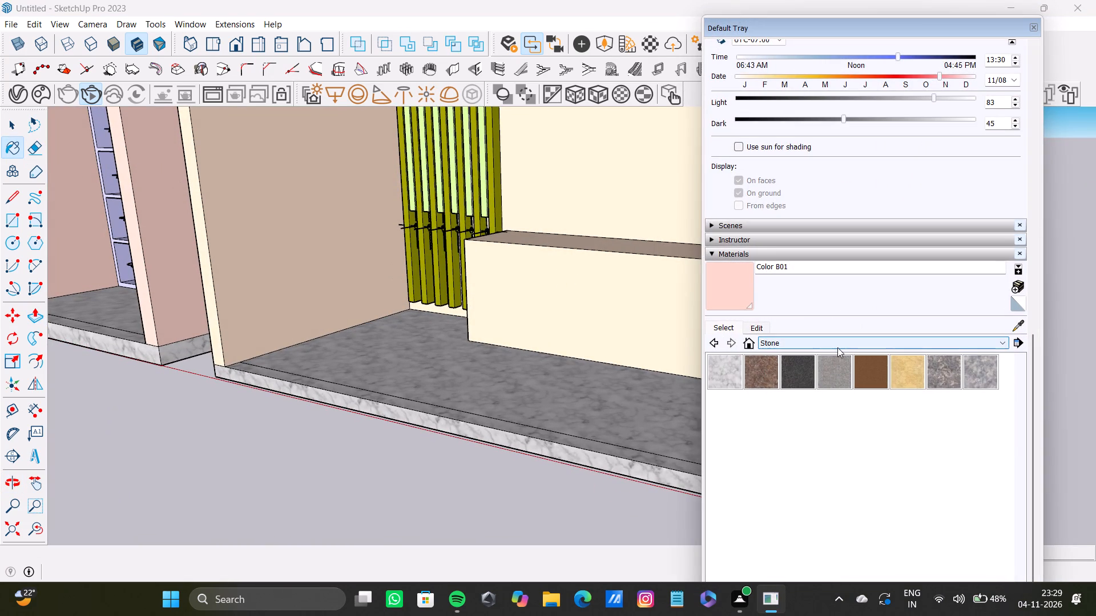
pyautogui.click(837, 347)
pyautogui.click(789, 451)
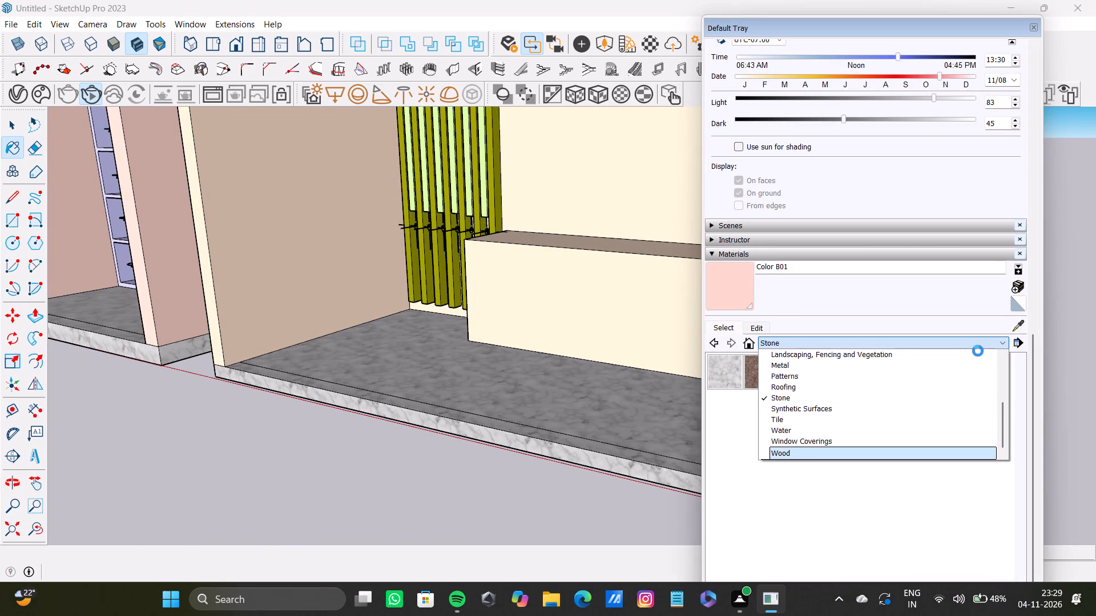
pyautogui.click(1015, 326)
pyautogui.click(828, 368)
pyautogui.click(599, 267)
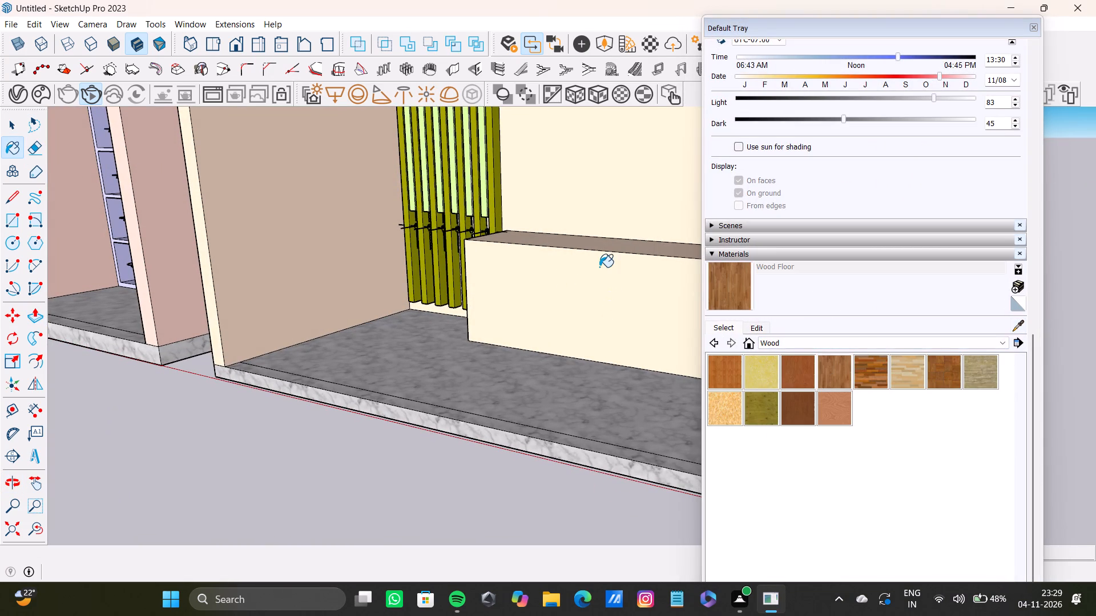
pyautogui.moveTo(608, 298); pyautogui.dragTo(598, 360, button='middle')
pyautogui.click(600, 290)
# Paint the box's left end face with the Wood Floor material.
pyautogui.scroll(4, 478, 305)
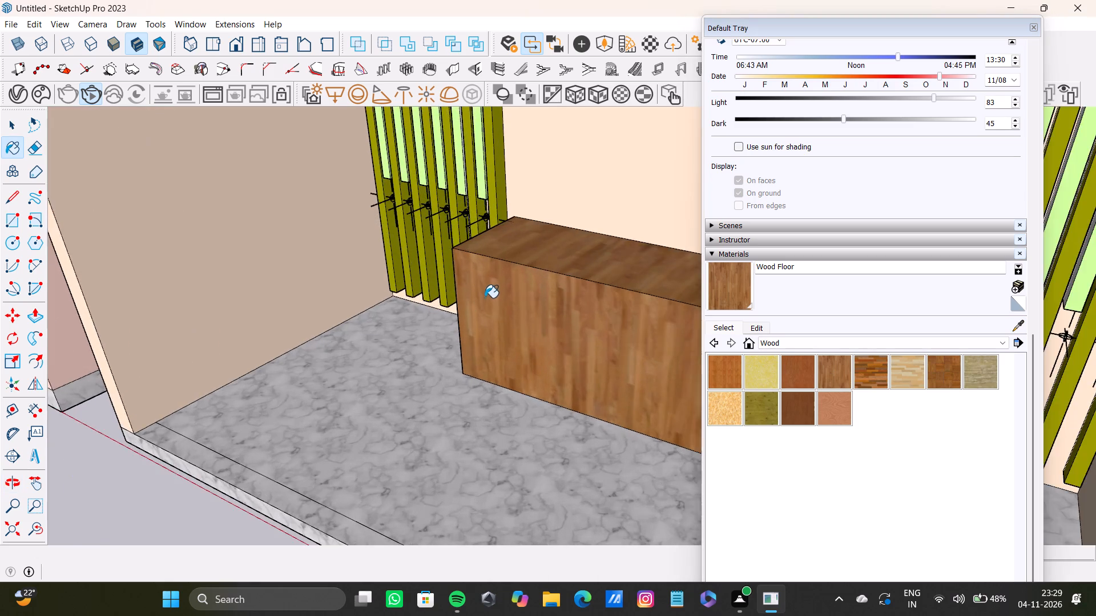
pyautogui.moveTo(472, 302); pyautogui.dragTo(752, 326, button='middle')
pyautogui.scroll(4, 608, 285)
pyautogui.click(606, 286)
# Paint the box's right end face with the Wood Floor material.
pyautogui.scroll(-9, 601, 289)
pyautogui.moveTo(597, 293); pyautogui.dragTo(368, 254, button='middle')
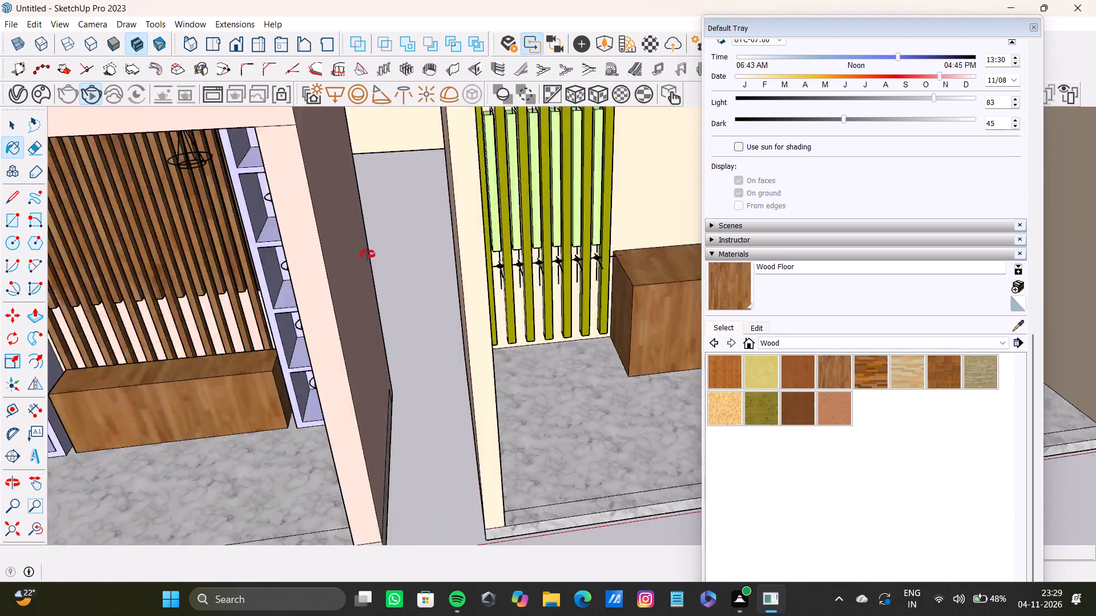
pyautogui.moveTo(368, 254); pyautogui.dragTo(339, 240, button='middle')
pyautogui.scroll(-10, 464, 269)
pyautogui.moveTo(491, 289); pyautogui.dragTo(354, 236, button='middle')
pyautogui.scroll(10, 555, 319)
pyautogui.moveTo(505, 291); pyautogui.dragTo(488, 291, button='middle')
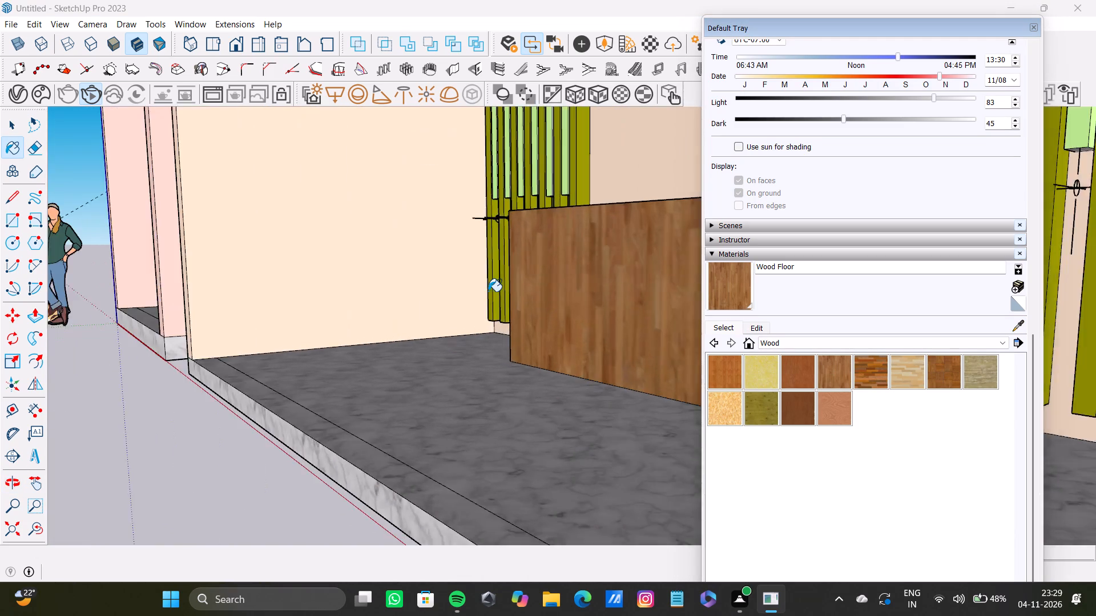
pyautogui.moveTo(488, 291); pyautogui.dragTo(421, 258, button='middle')
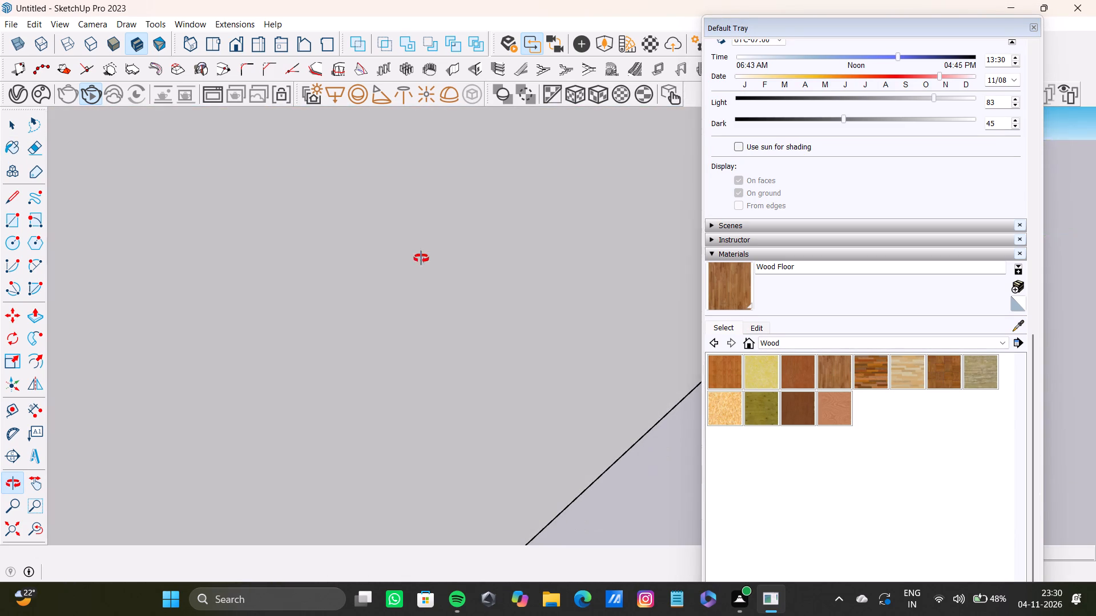
pyautogui.moveTo(421, 258); pyautogui.dragTo(422, 258, button='middle')
pyautogui.click(9, 530)
pyautogui.moveTo(342, 415); pyautogui.dragTo(435, 407, button='middle')
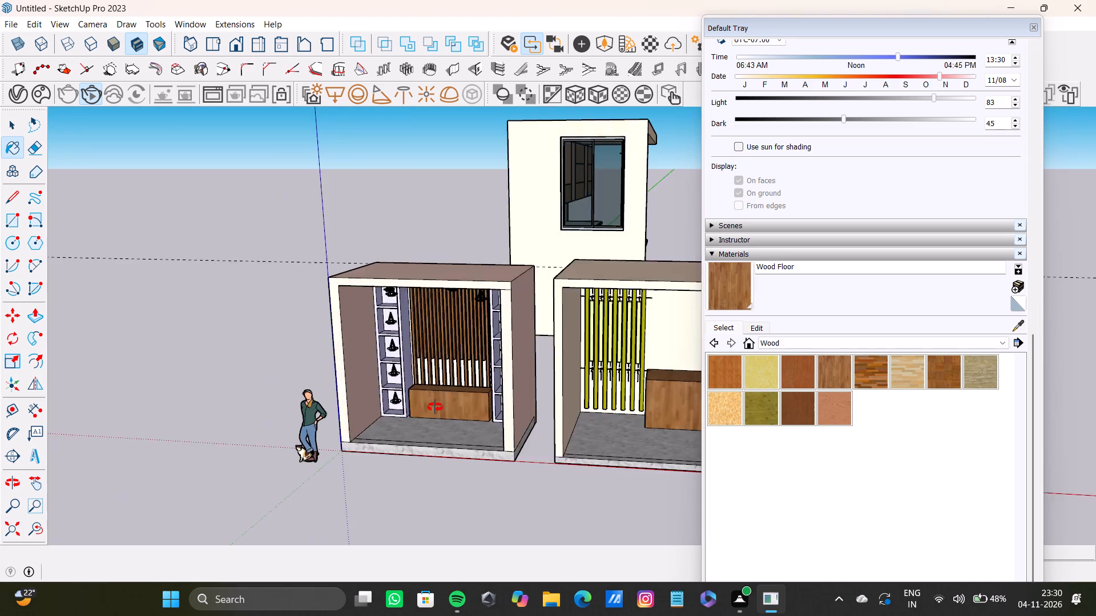
pyautogui.moveTo(435, 407); pyautogui.dragTo(217, 311, button='middle')
pyautogui.scroll(9, 453, 277)
pyautogui.moveTo(526, 290); pyautogui.dragTo(398, 274, button='middle')
pyautogui.scroll(6, 469, 308)
pyautogui.press('space')
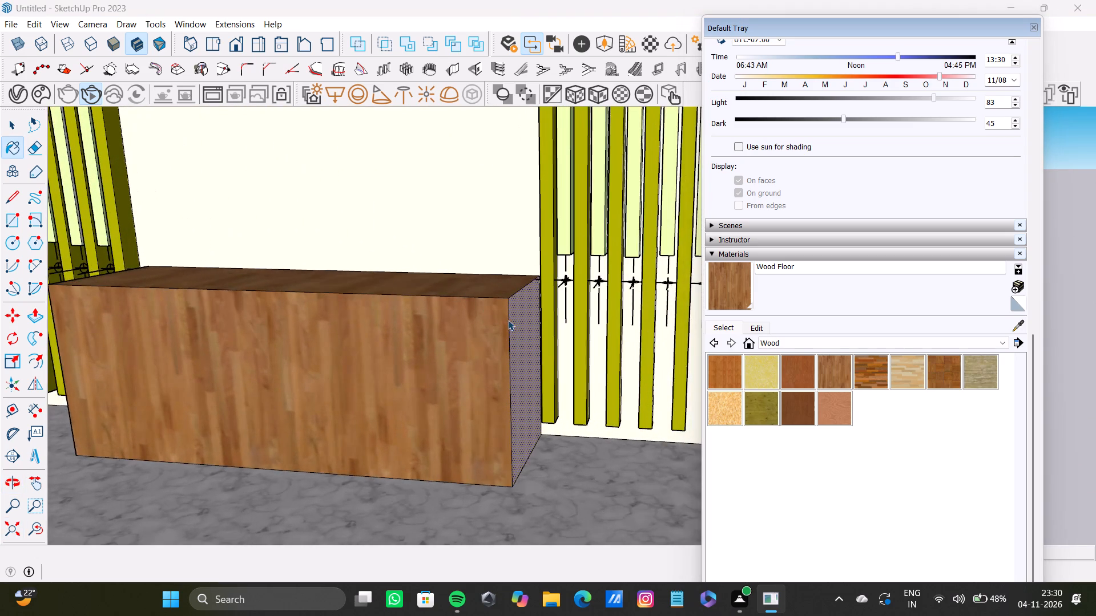
pyautogui.click(523, 322)
pyautogui.click(724, 289)
pyautogui.click(522, 318)
# Place two closely spaced horizontal guide lines near mid-height across the box's front face using the Tape Measure.
pyautogui.scroll(-4, 518, 319)
pyautogui.moveTo(513, 330); pyautogui.dragTo(623, 355, button='middle')
pyautogui.press('t')
pyautogui.click(476, 333)
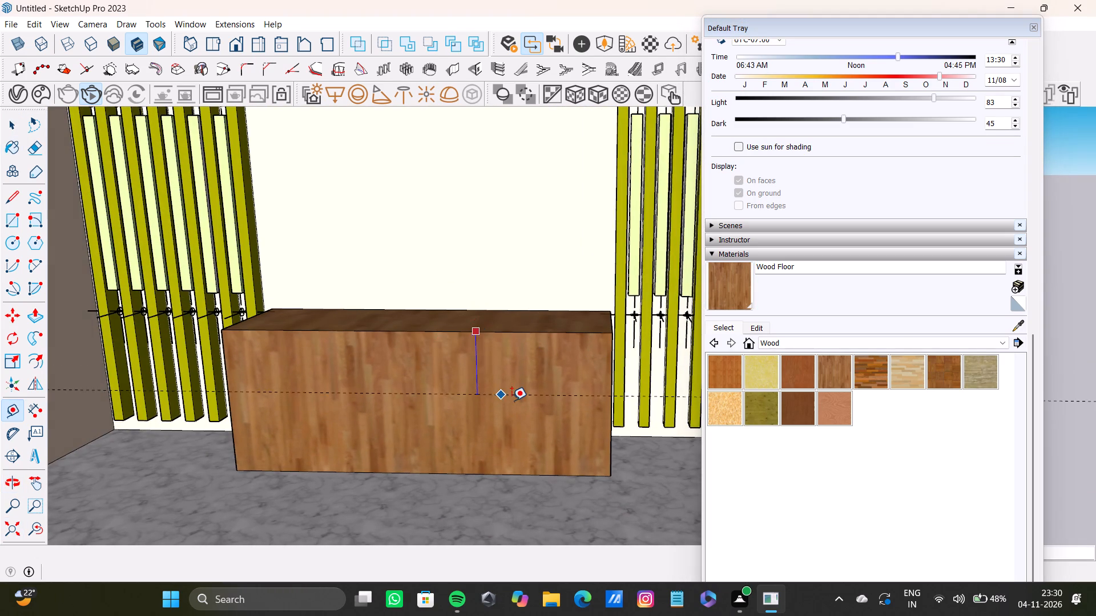
pyautogui.moveTo(513, 403); pyautogui.dragTo(499, 373, button='middle')
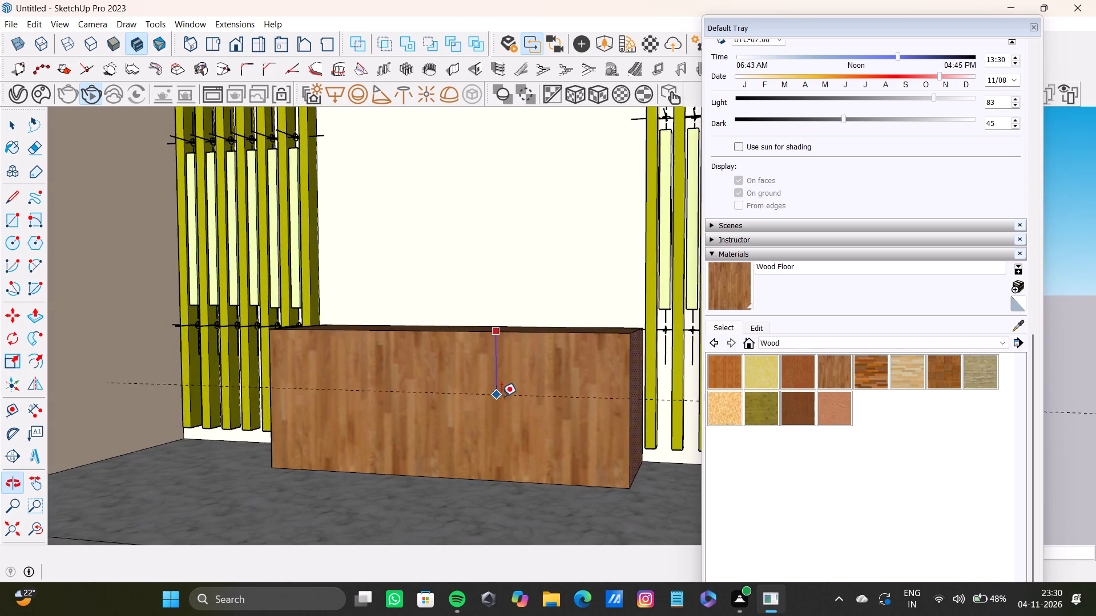
pyautogui.click(535, 393)
pyautogui.click(526, 393)
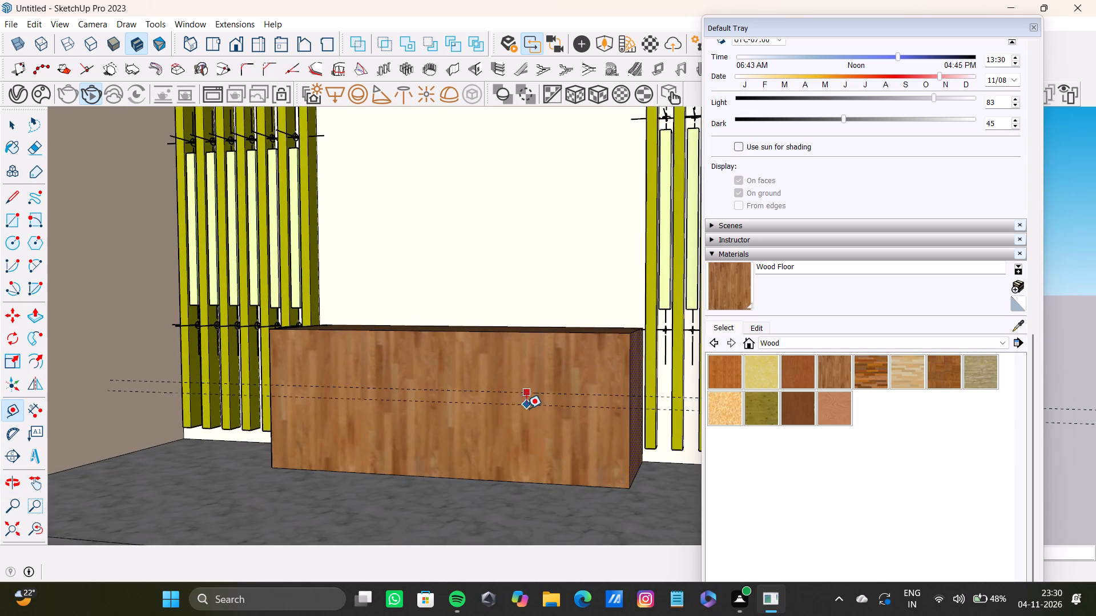
pyautogui.click(531, 402)
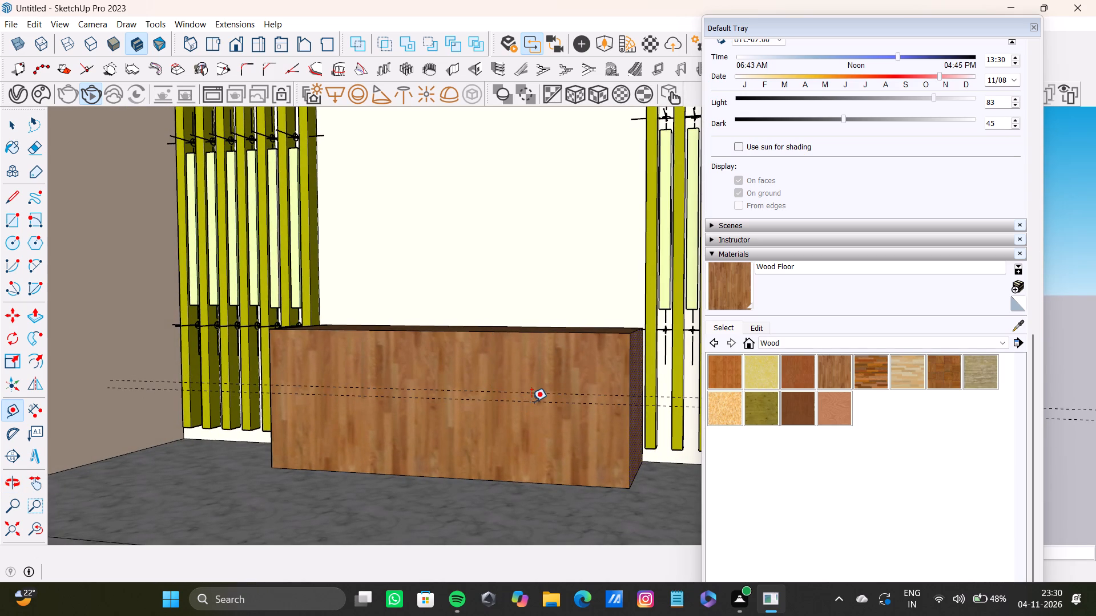
# Draw a thin horizontal rectangle between the two guide lines across the full width of the box's front face.
pyautogui.press('r')
pyautogui.scroll(6, 358, 378)
pyautogui.keyDown('shift'); pyautogui.moveTo(305, 391); pyautogui.dragTo(456, 353, button='middle'); pyautogui.keyUp('shift')
pyautogui.scroll(5, 354, 355)
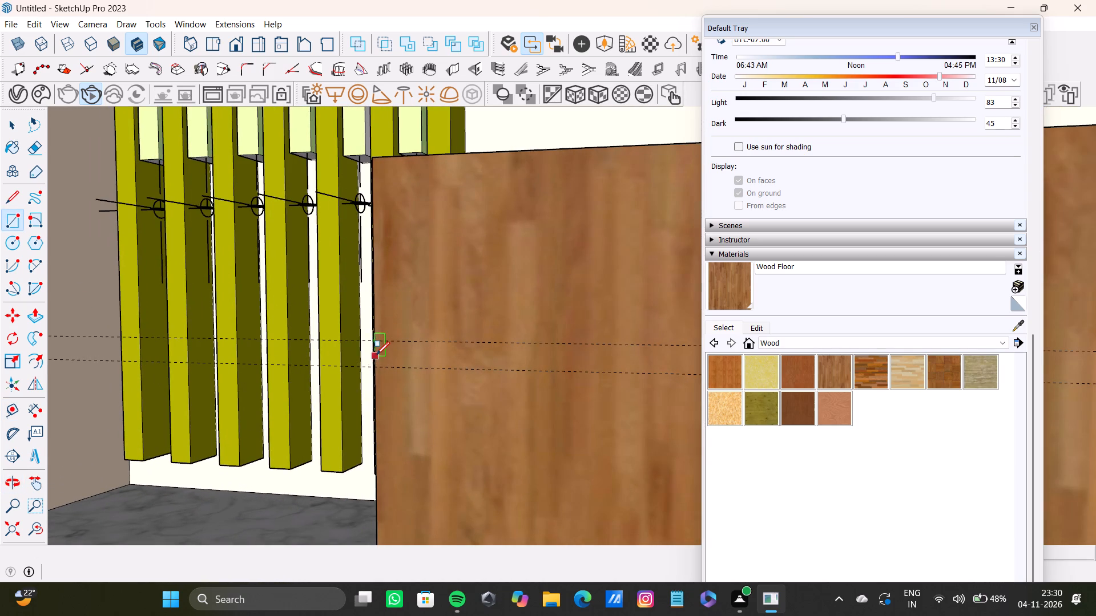
pyautogui.click(377, 345)
pyautogui.scroll(-6, 521, 383)
pyautogui.keyDown('shift'); pyautogui.moveTo(546, 368); pyautogui.dragTo(285, 376, button='middle'); pyautogui.keyUp('shift')
pyautogui.scroll(-5, 384, 382)
pyautogui.keyDown('shift'); pyautogui.moveTo(478, 391); pyautogui.dragTo(253, 380, button='middle'); pyautogui.keyUp('shift')
pyautogui.keyDown('shift'); pyautogui.scroll(-1, 255, 380); pyautogui.keyUp('shift')
pyautogui.scroll(4, 430, 388)
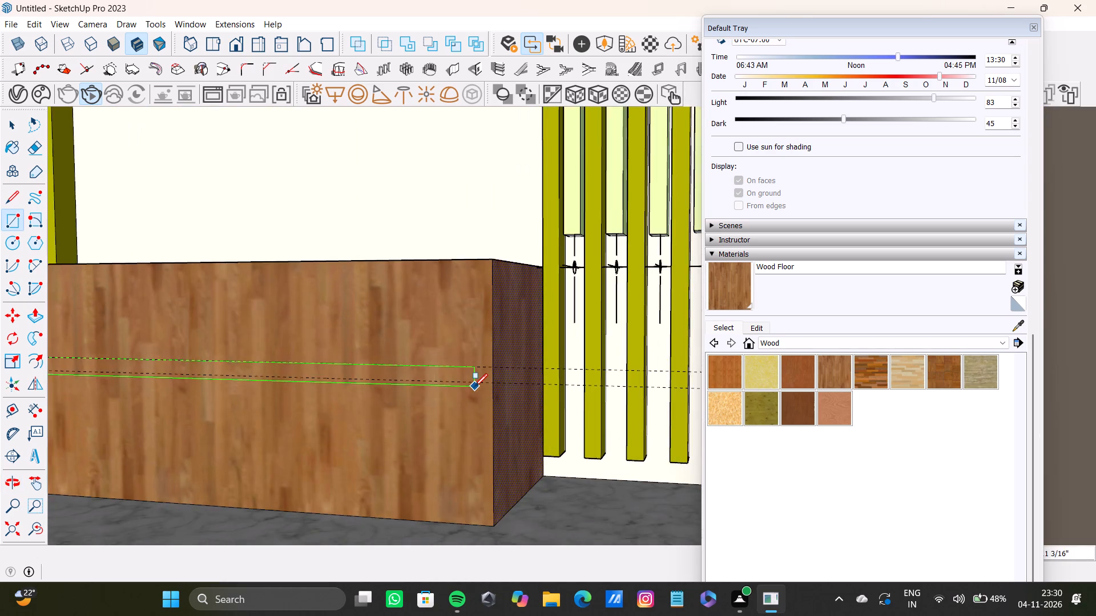
pyautogui.click(495, 381)
# Push the thin horizontal strip inward with Push/Pull to form a recessed groove along the box's front.
pyautogui.scroll(-4, 362, 370)
pyautogui.keyDown('shift'); pyautogui.moveTo(361, 370); pyautogui.dragTo(537, 383, button='middle'); pyautogui.keyUp('shift')
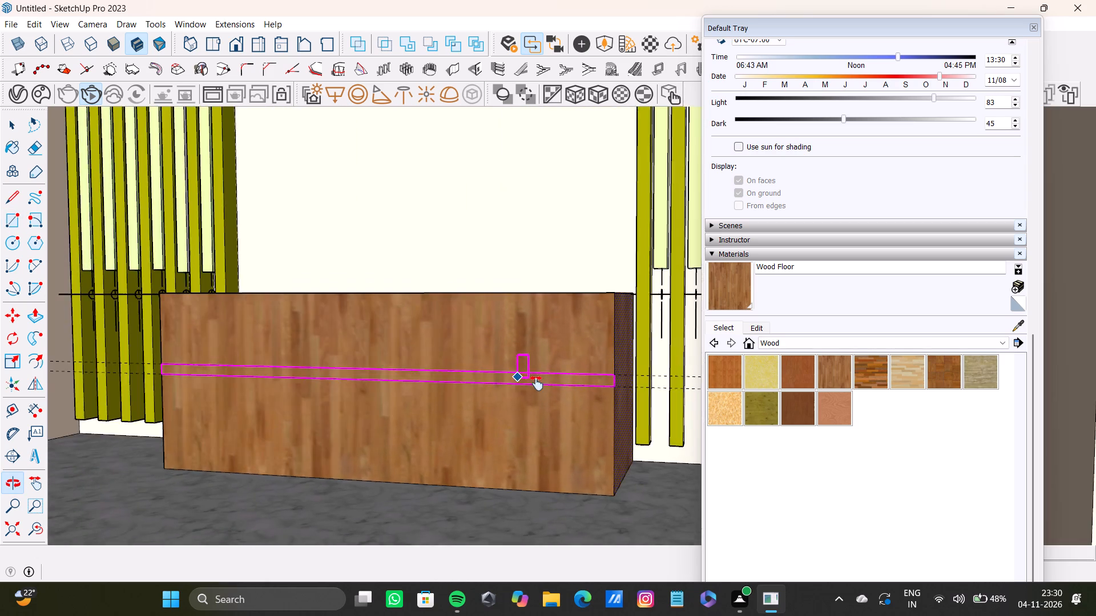
pyautogui.keyDown('shift'); pyautogui.moveTo(537, 383); pyautogui.dragTo(529, 423, button='middle'); pyautogui.keyUp('shift')
pyautogui.scroll(8, 526, 423)
pyautogui.press('space')
pyautogui.click(540, 383)
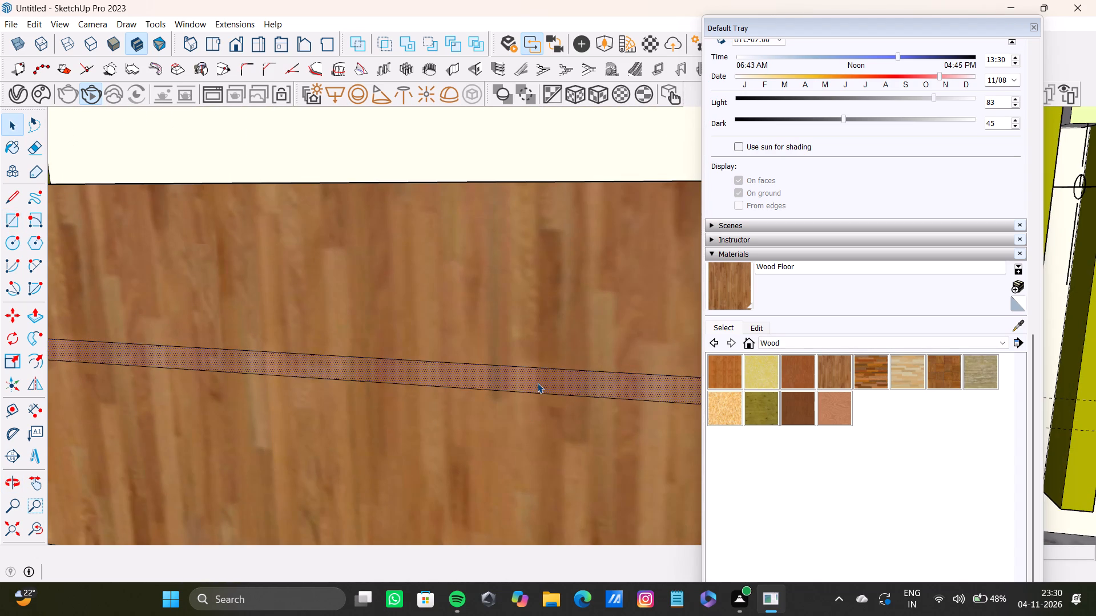
pyautogui.press('p')
pyautogui.moveTo(537, 383); pyautogui.dragTo(546, 371)
pyautogui.scroll(-12, 536, 386)
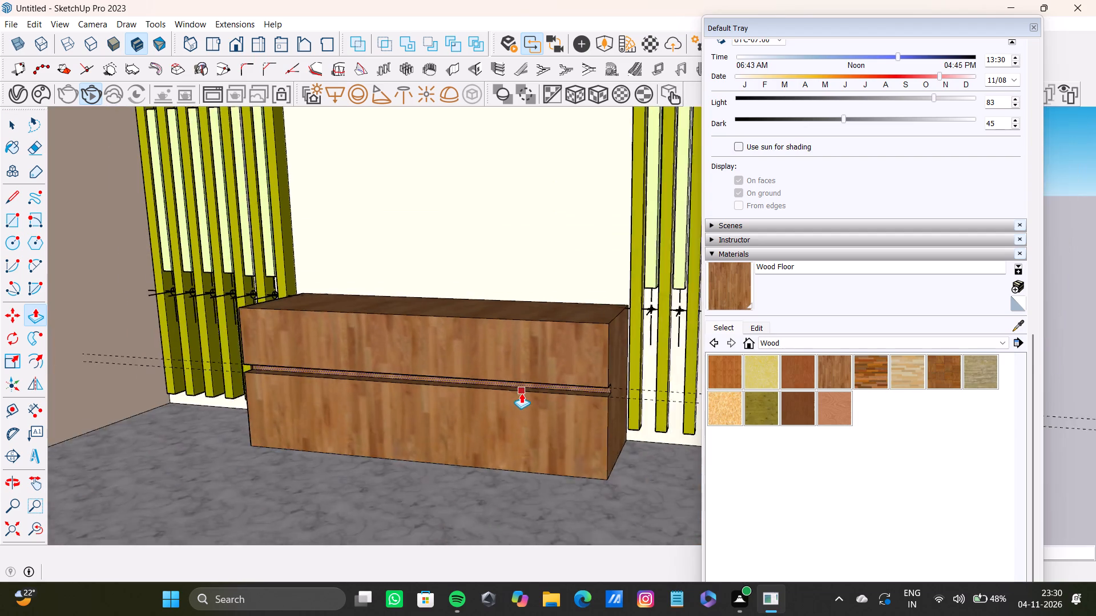
# Place two closely spaced vertical guide lines near the middle of the box's front face with the Tape Measure.
pyautogui.keyDown('shift'); pyautogui.moveTo(521, 393); pyautogui.dragTo(602, 342, button='middle'); pyautogui.keyUp('shift')
pyautogui.press('t')
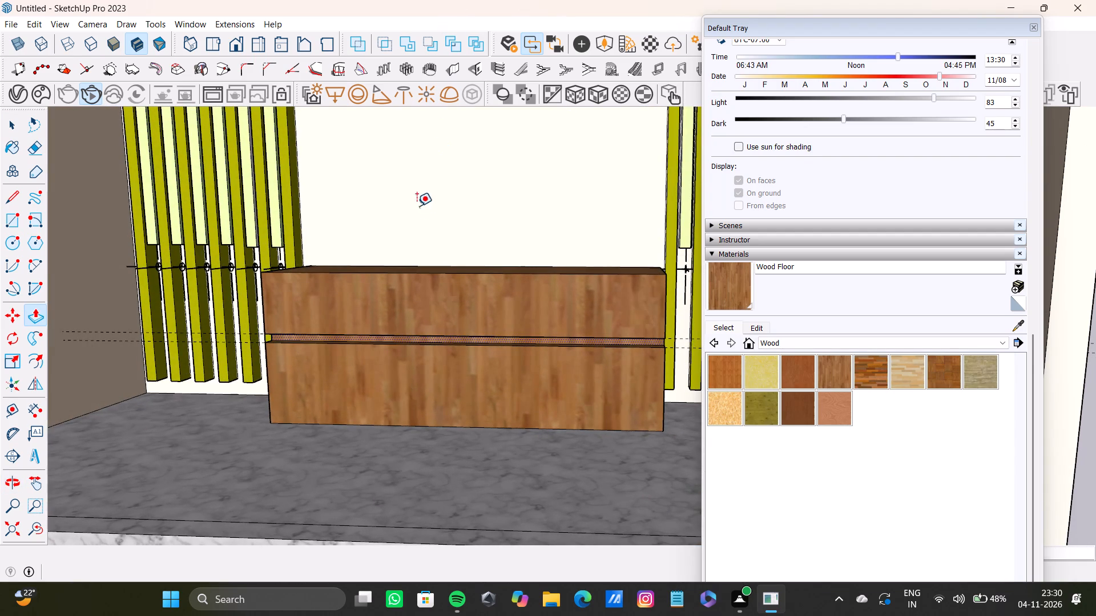
pyautogui.moveTo(259, 299); pyautogui.dragTo(267, 296)
pyautogui.scroll(-4, 373, 321)
pyautogui.moveTo(453, 333); pyautogui.dragTo(457, 364, button='middle')
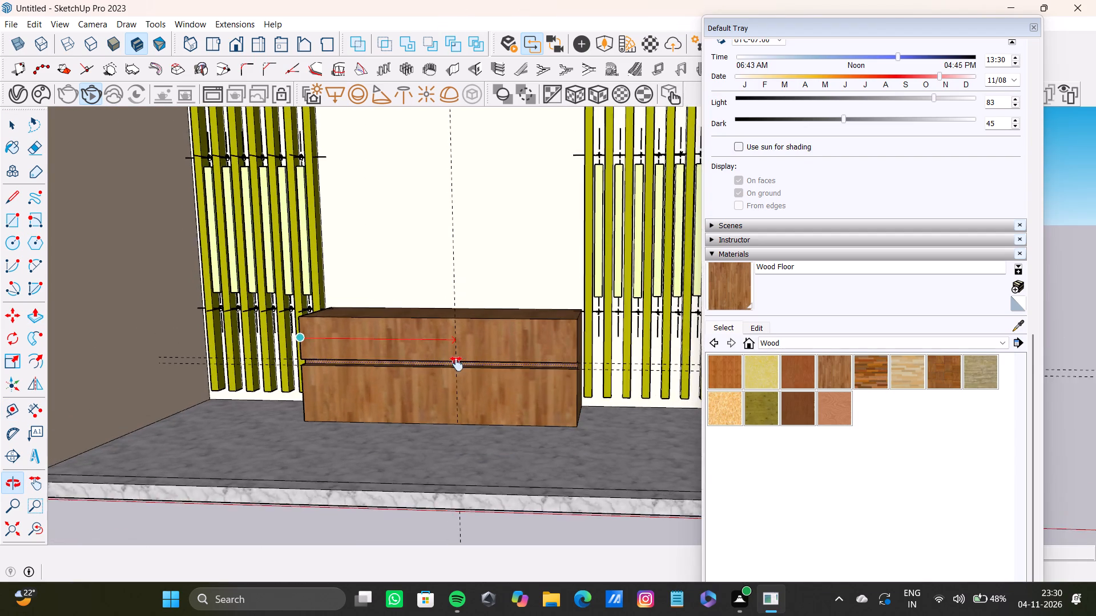
pyautogui.moveTo(457, 364); pyautogui.dragTo(429, 386, button='middle')
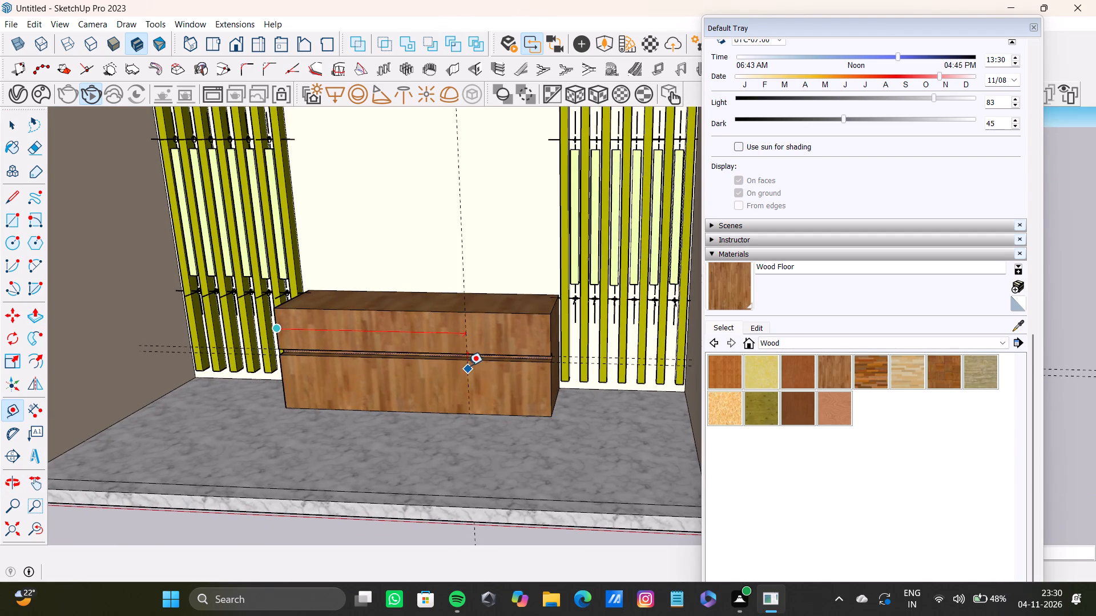
pyautogui.click(471, 363)
pyautogui.scroll(10, 468, 347)
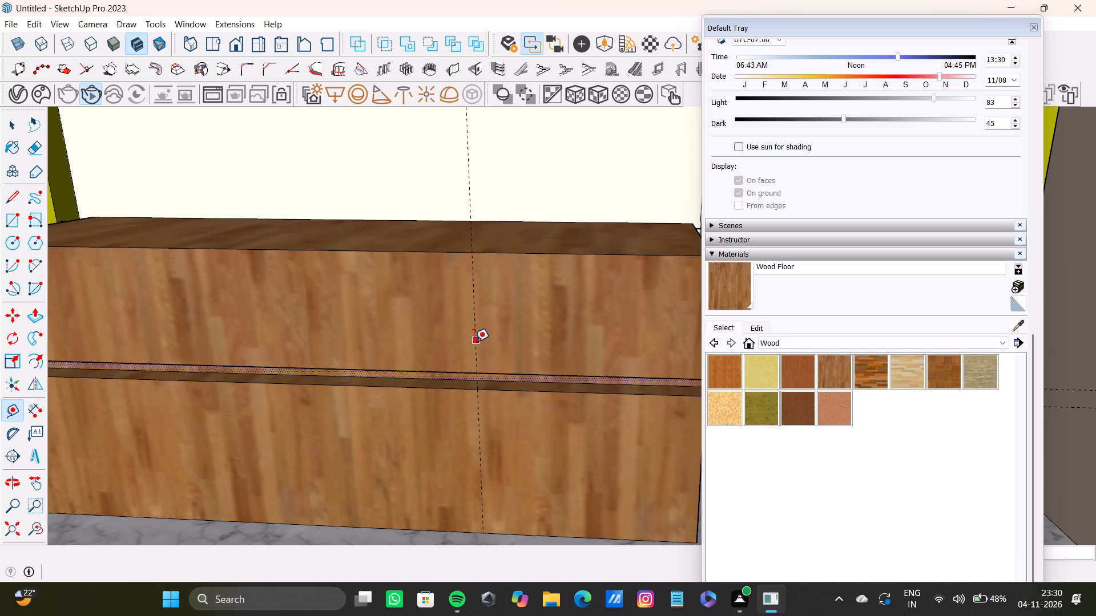
pyautogui.click(476, 343)
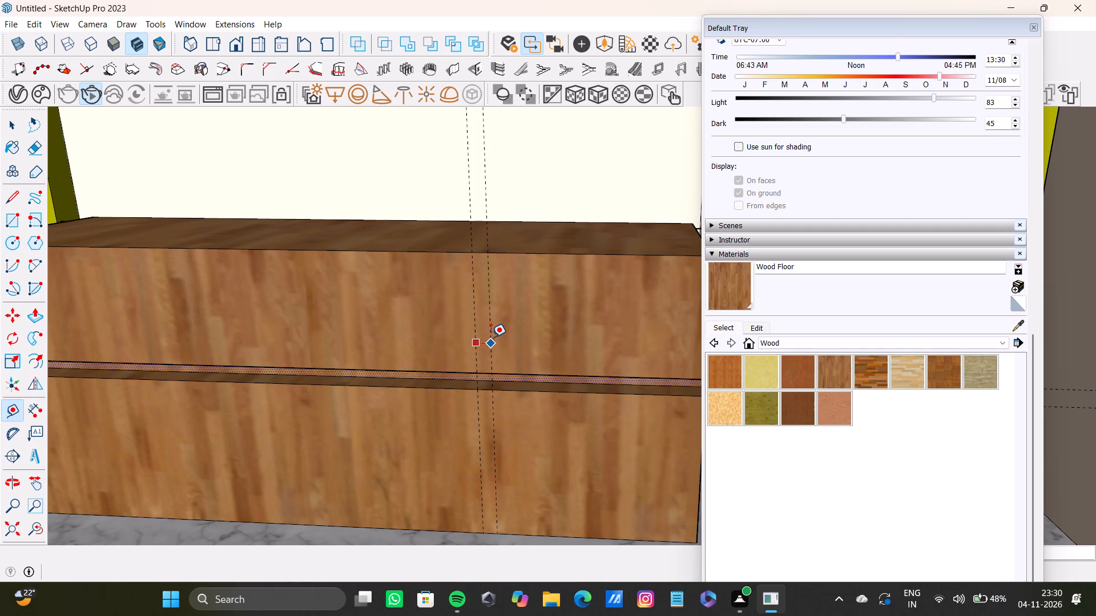
pyautogui.click(491, 337)
# Draw a narrow vertical rectangle between the two vertical guides, from the front face's top edge to its bottom edge.
pyautogui.click(8, 212)
pyautogui.scroll(5, 495, 354)
pyautogui.moveTo(469, 290); pyautogui.dragTo(437, 416, button='middle')
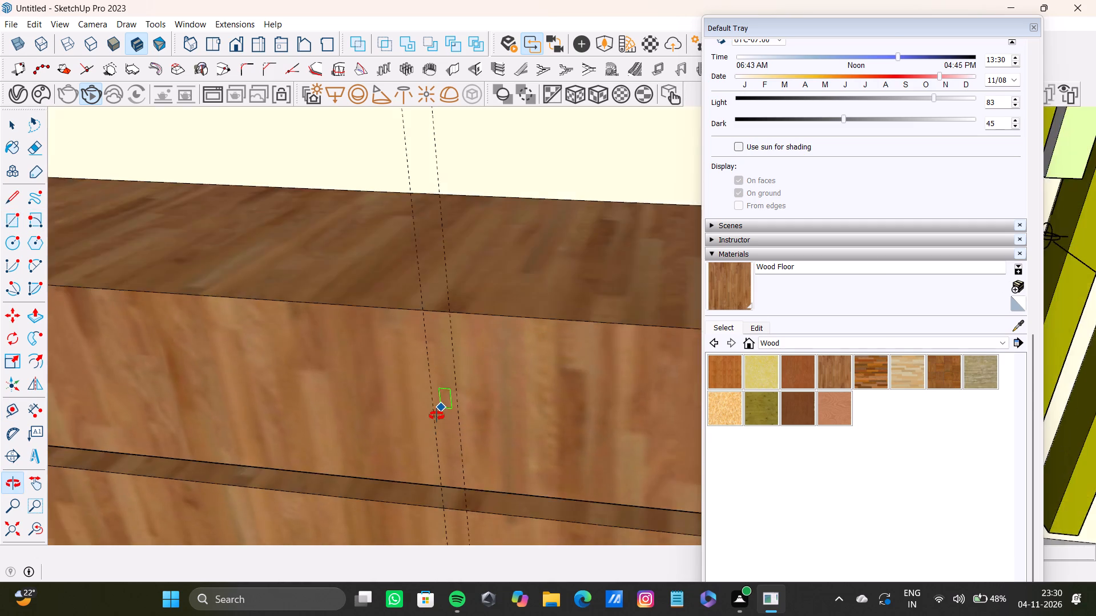
pyautogui.moveTo(437, 416); pyautogui.dragTo(441, 408, button='middle')
pyautogui.scroll(4, 445, 357)
pyautogui.click(412, 287)
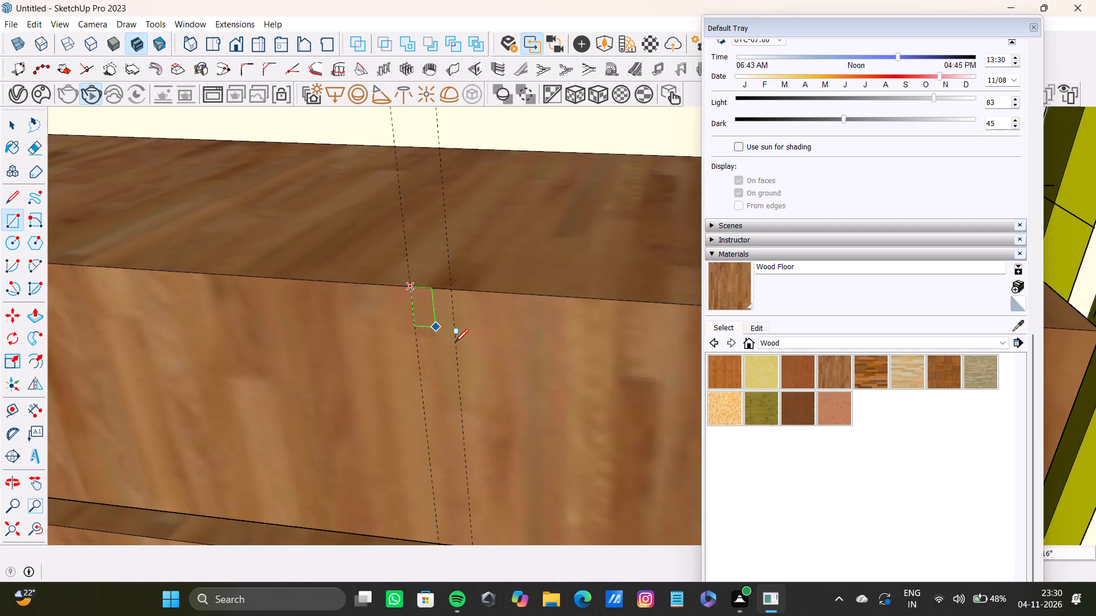
pyautogui.scroll(-3, 459, 355)
pyautogui.moveTo(460, 372); pyautogui.dragTo(451, 263, button='middle')
pyautogui.moveTo(425, 333); pyautogui.dragTo(430, 186, button='middle')
pyautogui.moveTo(465, 307); pyautogui.dragTo(411, 108, button='middle')
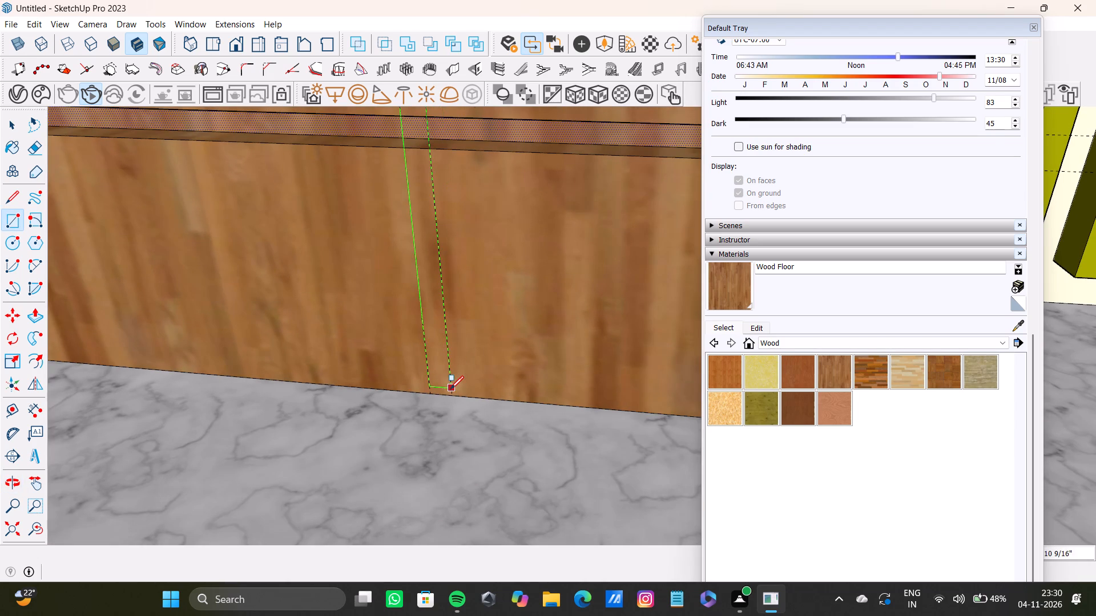
pyautogui.click(450, 391)
# Select the small white face and its edges where the vertical strip bridges the horizontal groove.
pyautogui.scroll(-5, 466, 316)
pyautogui.keyDown('shift'); pyautogui.moveTo(458, 295); pyautogui.dragTo(445, 375, button='middle'); pyautogui.keyUp('shift')
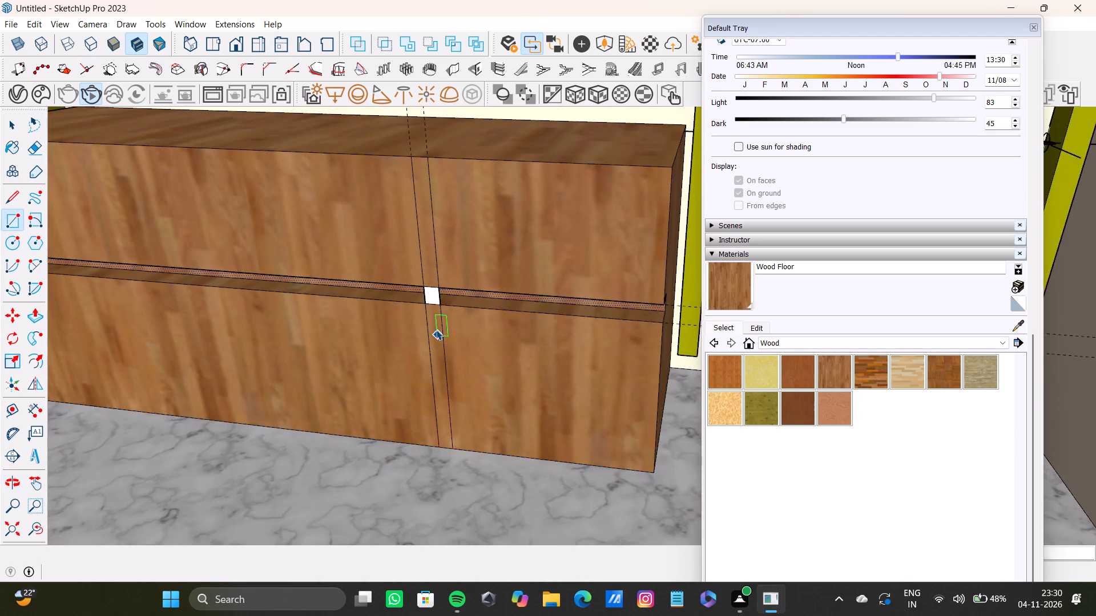
pyautogui.press('space')
pyautogui.scroll(7, 436, 330)
pyautogui.click(430, 277)
pyautogui.moveTo(404, 246); pyautogui.dragTo(477, 318)
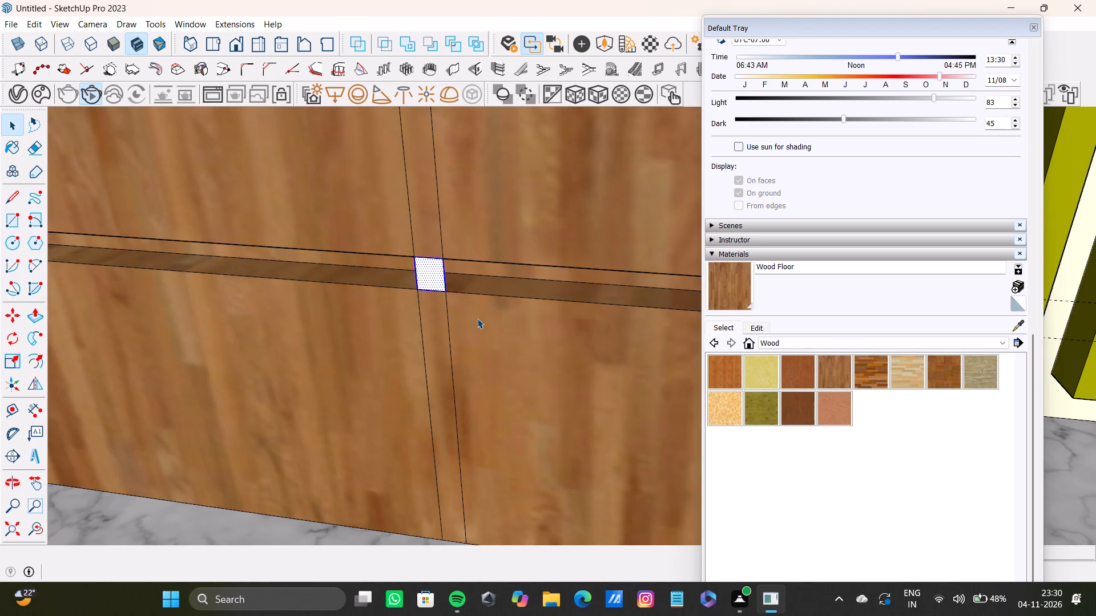
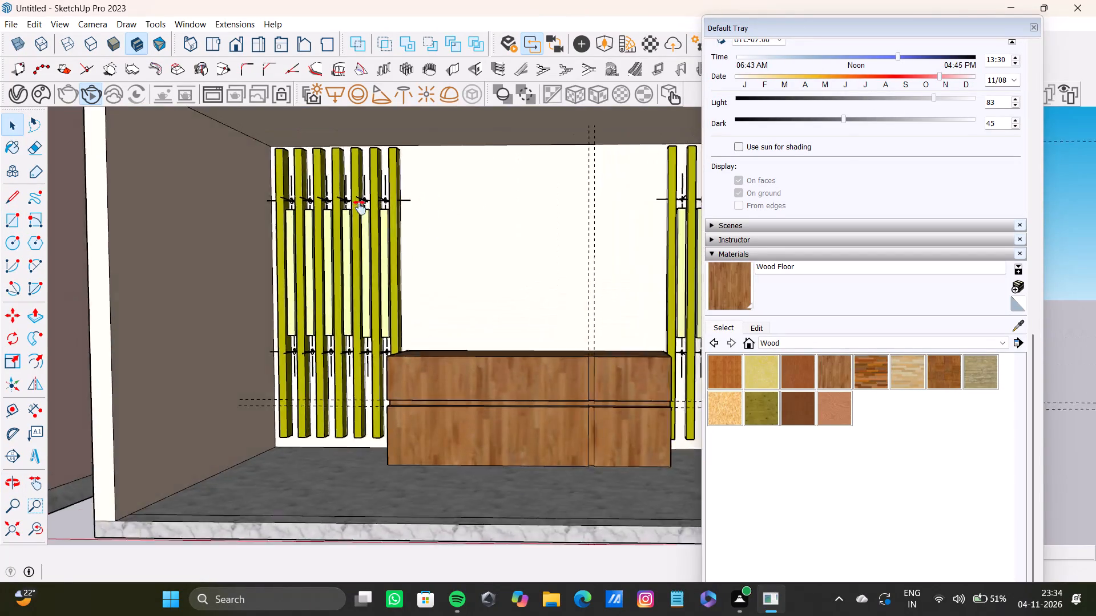
# Delete the two closely spaced vertical guide lines above the wood box.
pyautogui.moveTo(360, 208); pyautogui.dragTo(433, 257, button='middle')
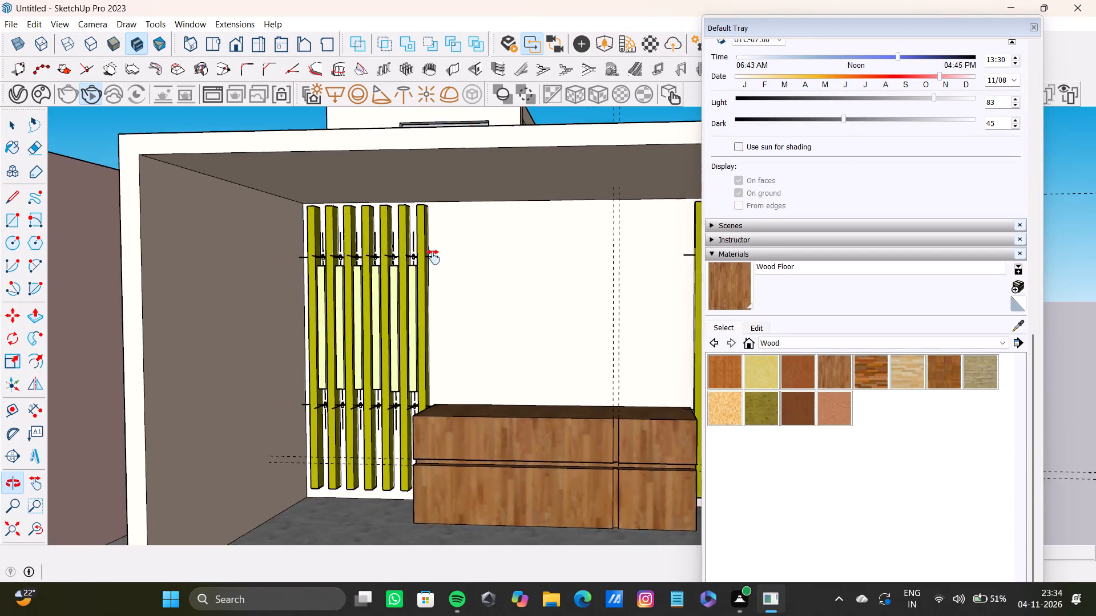
pyautogui.moveTo(433, 257); pyautogui.dragTo(445, 279, button='middle')
pyautogui.scroll(-1, 445, 279)
pyautogui.scroll(7, 588, 339)
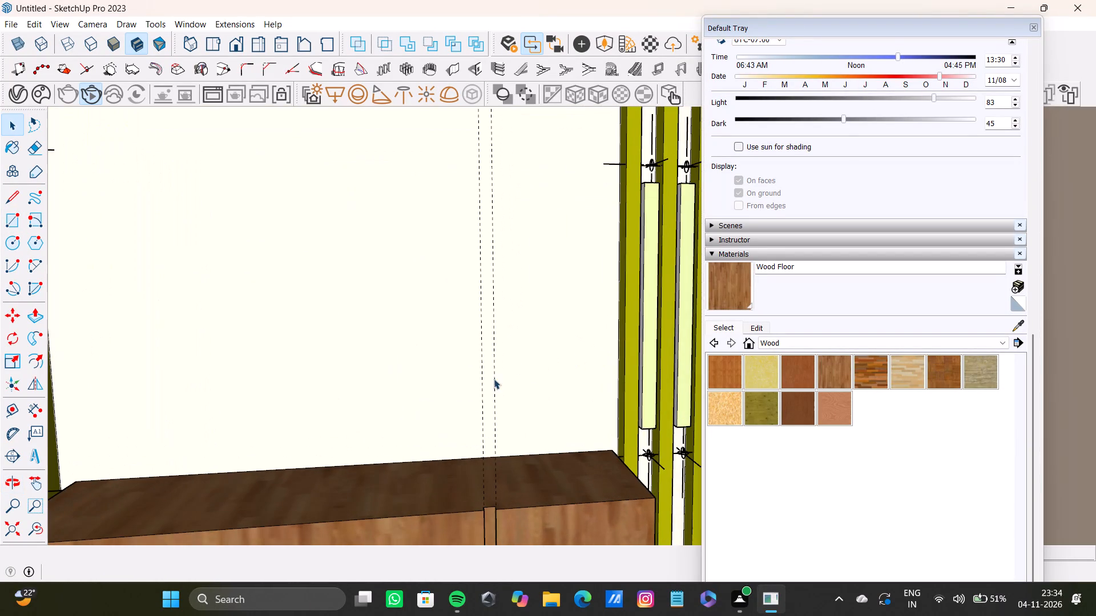
pyautogui.click(483, 392)
pyautogui.press('F12')
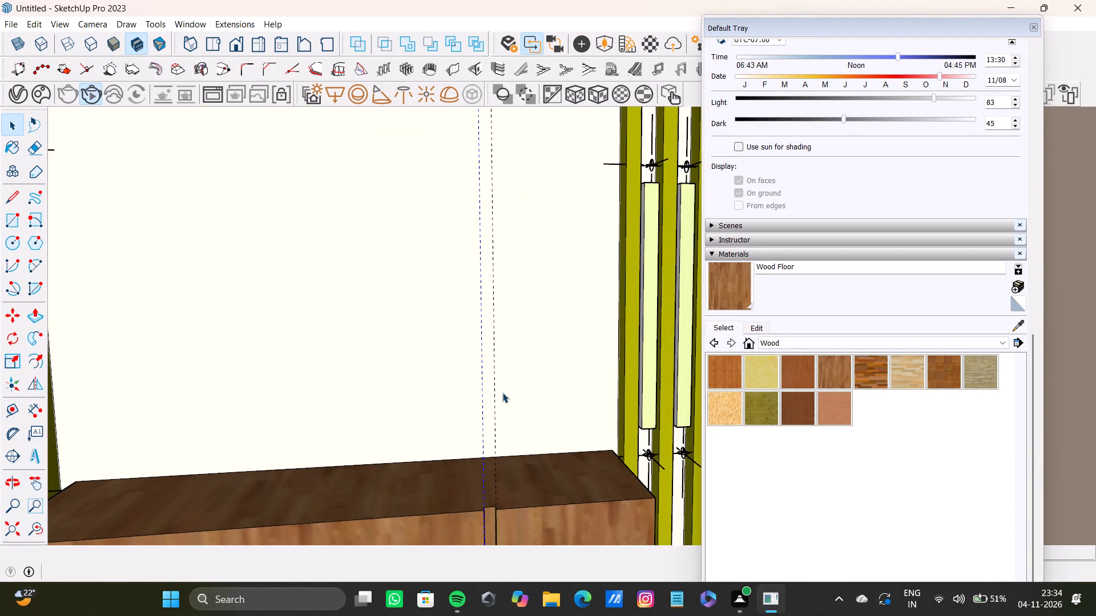
pyautogui.press('Delete')
pyautogui.click(494, 425)
pyautogui.press('Delete')
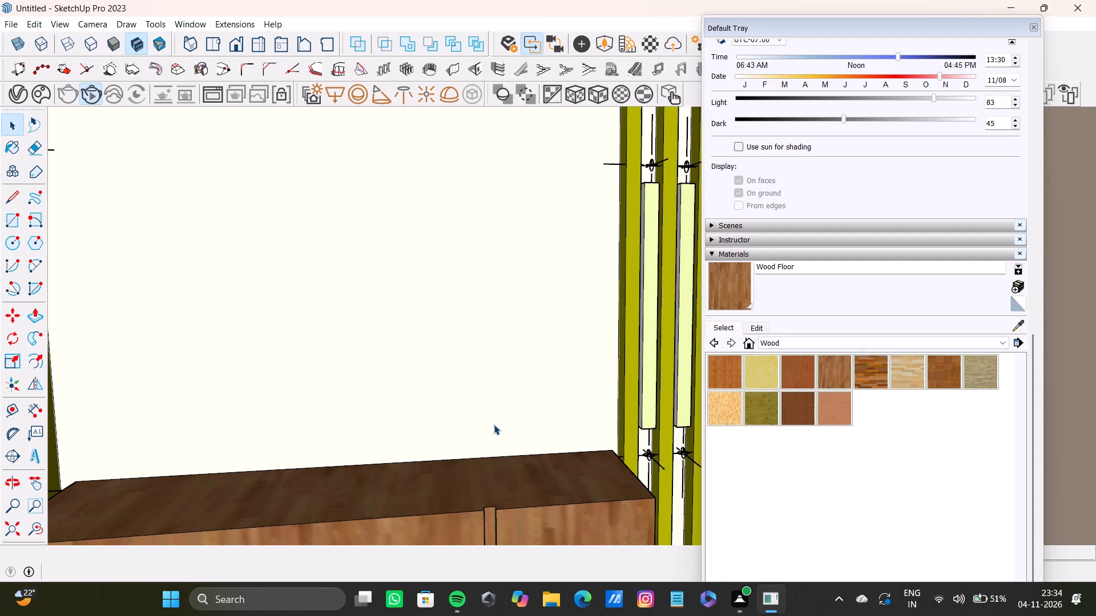
# Draw a large rectangle on the back wall above the wood box, filling the space between the two slat groups.
pyautogui.scroll(-12, 494, 419)
pyautogui.moveTo(486, 407); pyautogui.dragTo(549, 324, button='middle')
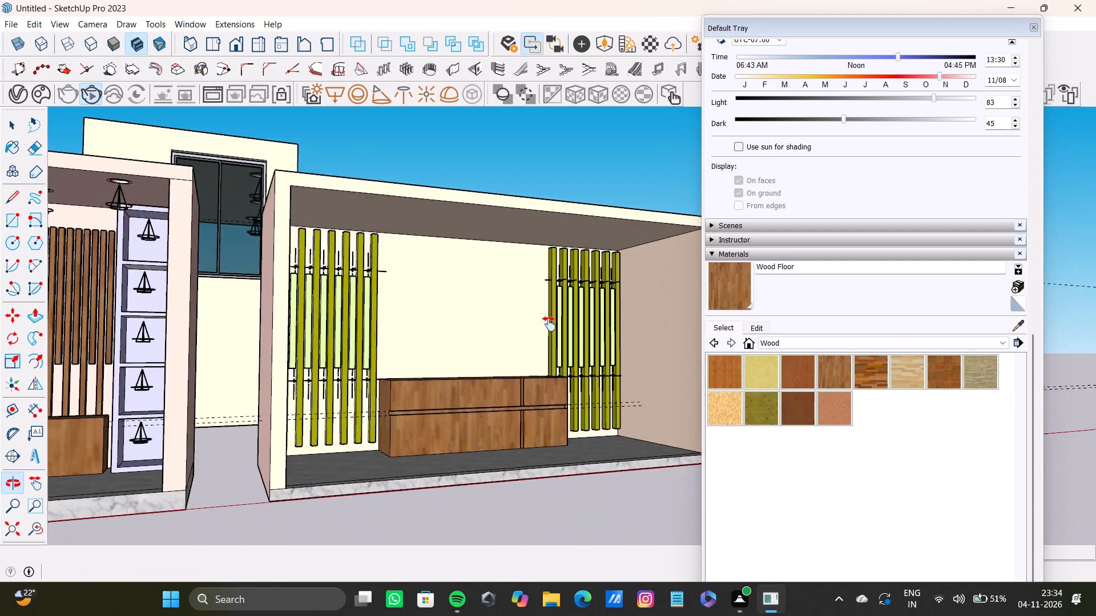
pyautogui.moveTo(549, 324); pyautogui.dragTo(410, 344, button='middle')
pyautogui.click(6, 221)
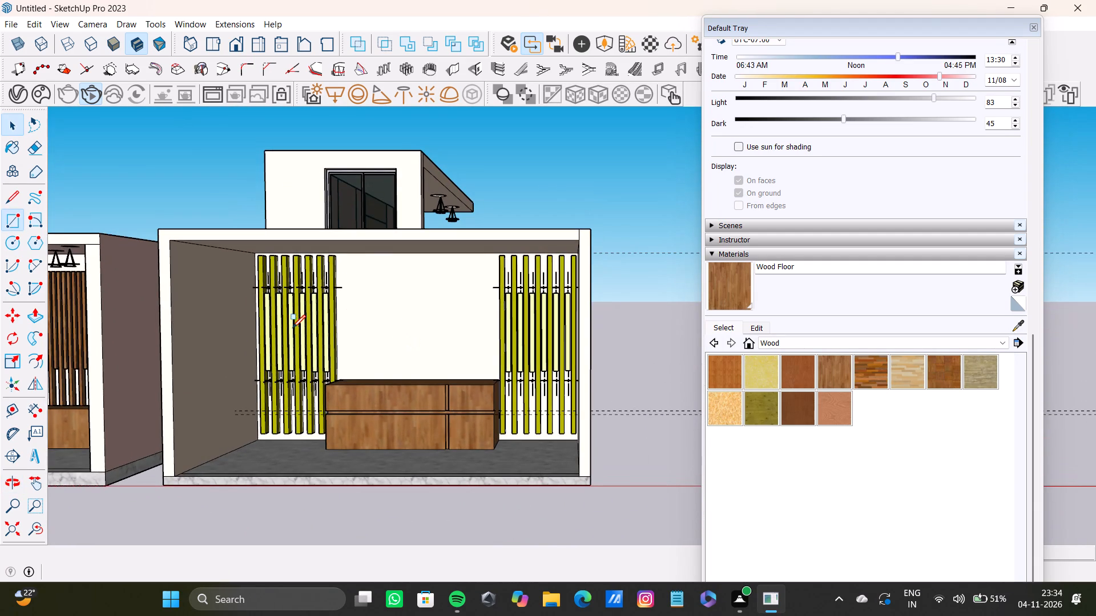
pyautogui.scroll(4, 328, 366)
pyautogui.moveTo(385, 283); pyautogui.dragTo(390, 318, button='middle')
pyautogui.scroll(3, 375, 315)
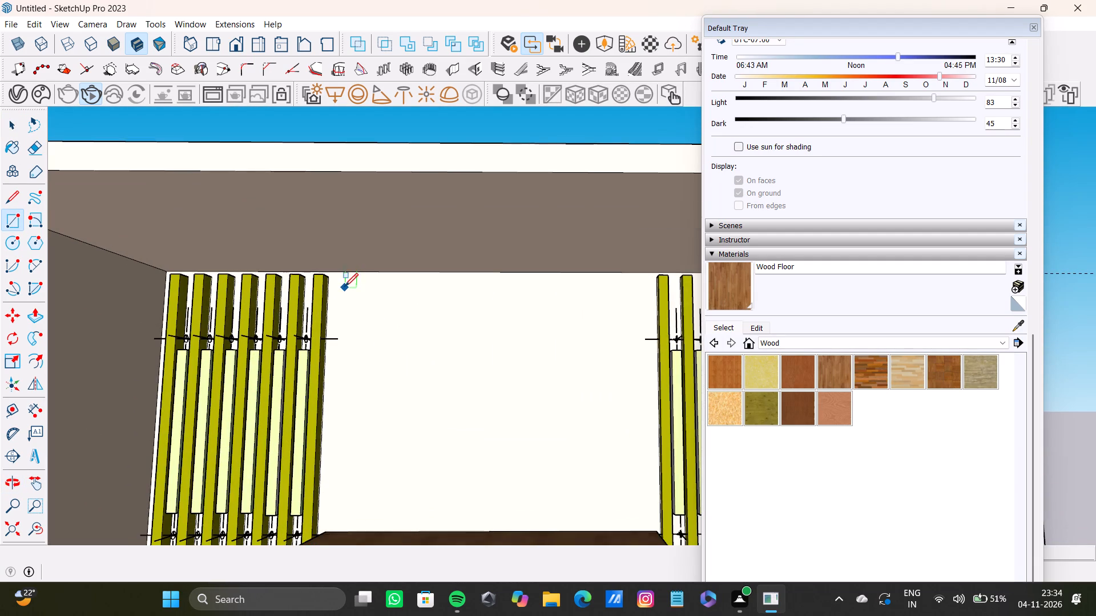
pyautogui.click(340, 282)
pyautogui.scroll(-2, 529, 412)
pyautogui.keyDown('shift'); pyautogui.moveTo(537, 419); pyautogui.dragTo(494, 386, button='middle'); pyautogui.keyUp('shift')
pyautogui.scroll(3, 531, 398)
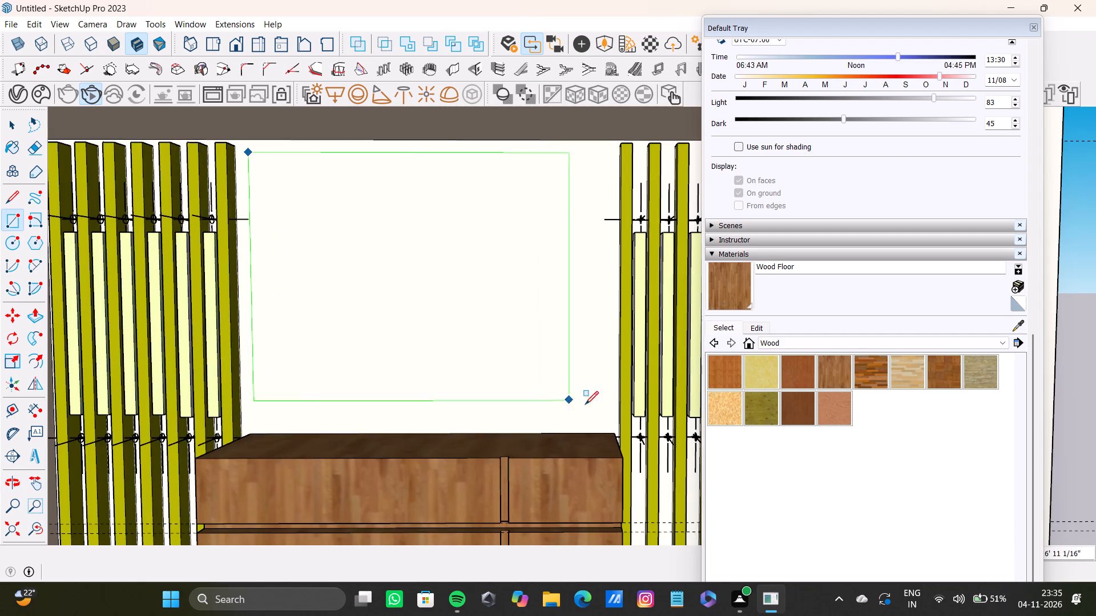
pyautogui.click(602, 423)
# Pull the back-wall rectangle outward slightly with Push/Pull to form a thin raised panel.
pyautogui.press('space')
pyautogui.click(485, 353)
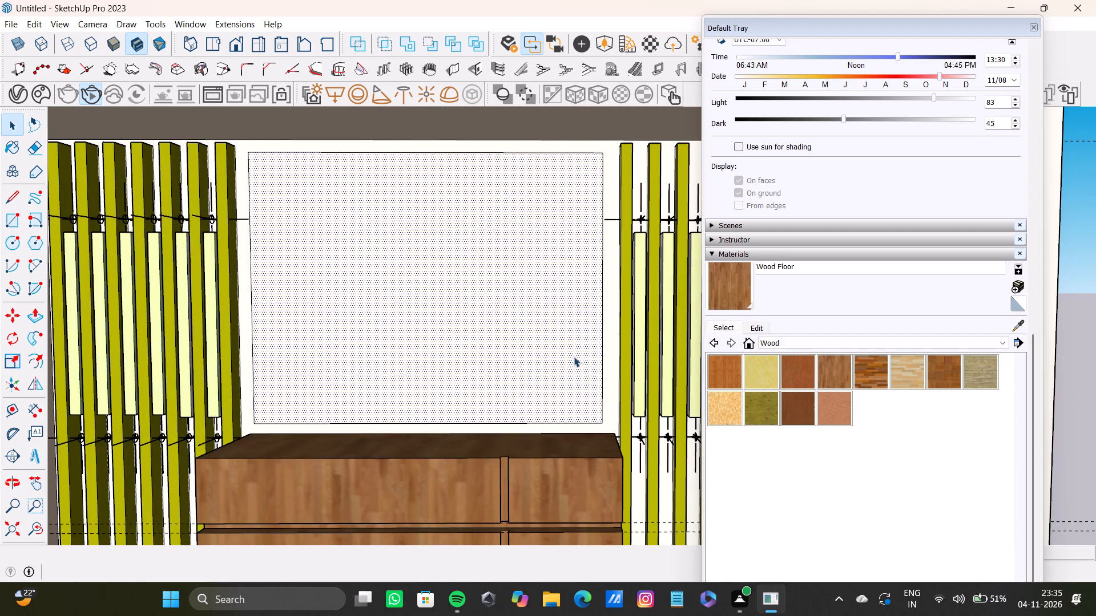
pyautogui.moveTo(573, 352); pyautogui.dragTo(457, 367, button='middle')
pyautogui.press('p')
pyautogui.press(';')
pyautogui.click(590, 165)
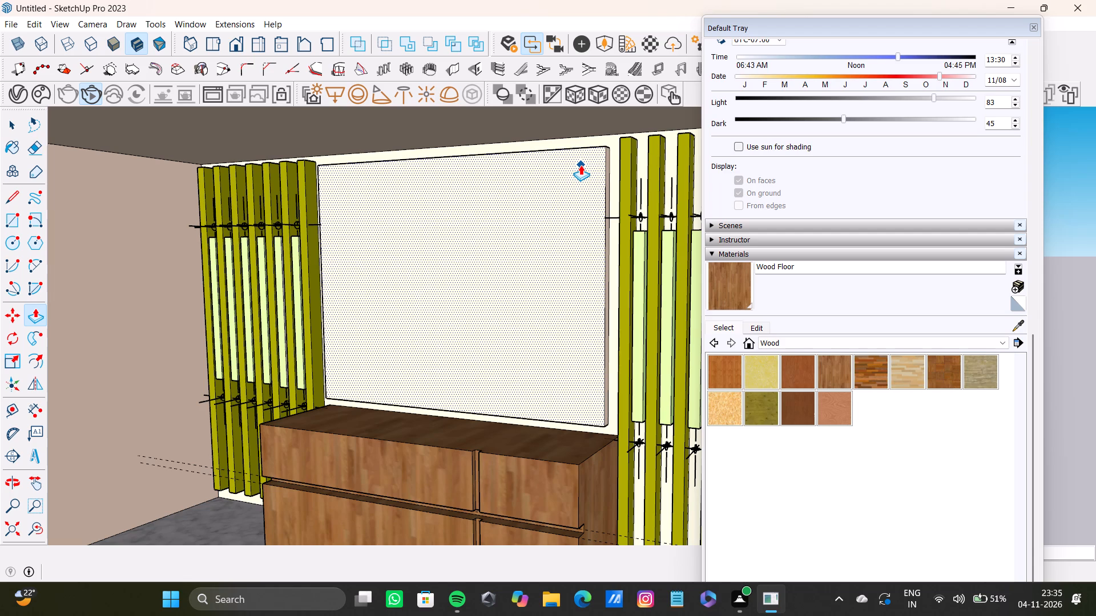
pyautogui.press('space')
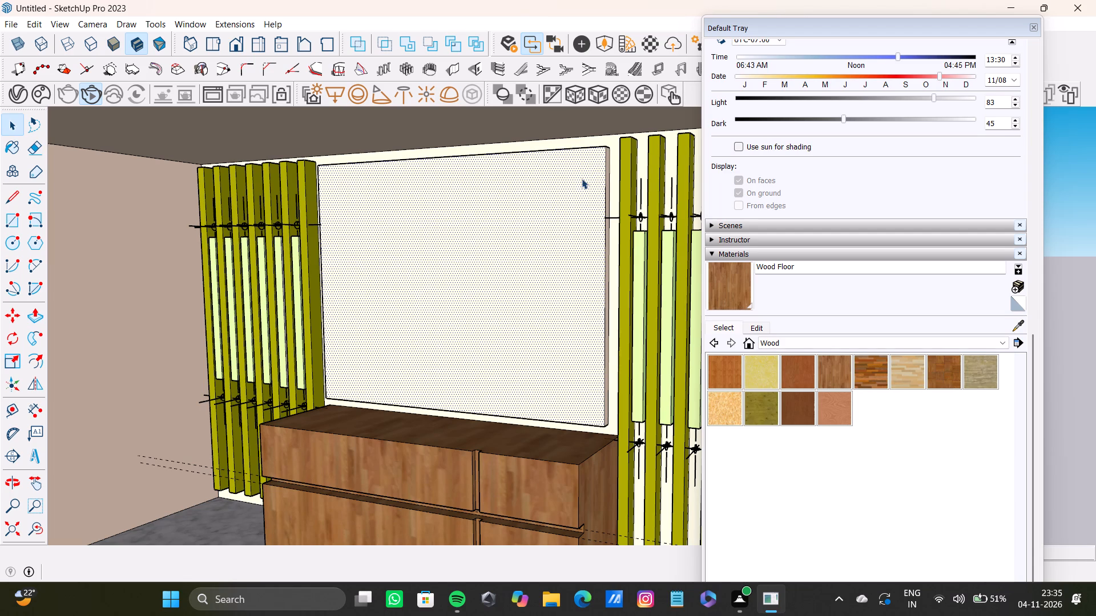
# Select the raised panel's front face with its edges, plus its right side and top faces.
pyautogui.scroll(7, 582, 181)
pyautogui.keyDown('shift'); pyautogui.doubleClick(610, 203); pyautogui.keyUp('shift')
pyautogui.keyDown('shift'); pyautogui.doubleClick(626, 218); pyautogui.keyUp('shift')
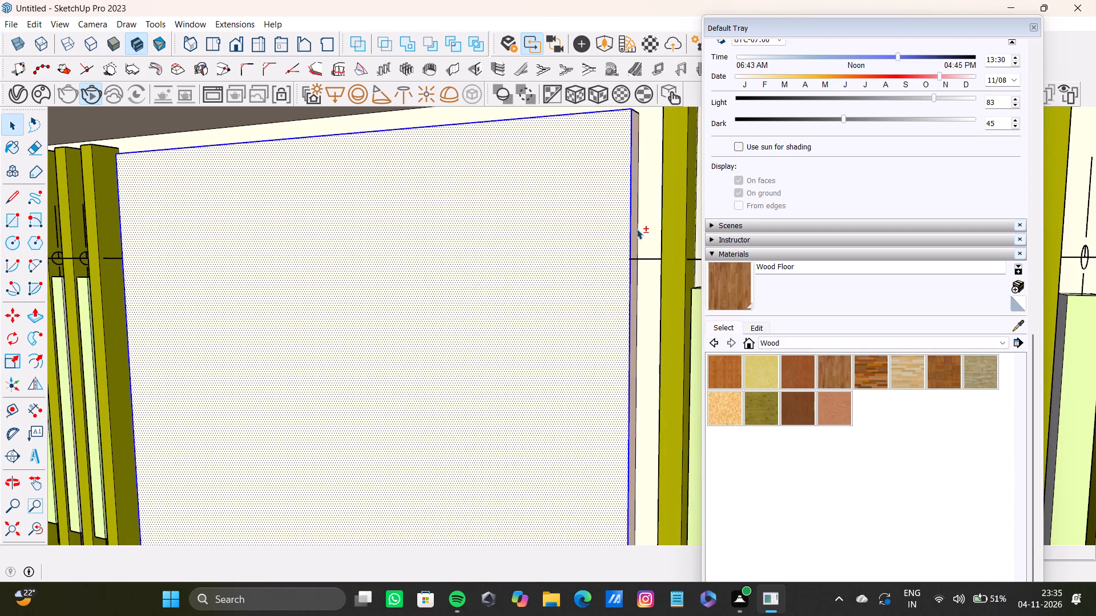
pyautogui.keyDown('shift'); pyautogui.click(633, 234); pyautogui.keyUp('shift')
pyautogui.keyDown('shift'); pyautogui.scroll(-4, 618, 230); pyautogui.keyUp('shift')
pyautogui.keyDown('shift'); pyautogui.moveTo(598, 222); pyautogui.dragTo(691, 222, button='middle'); pyautogui.keyUp('shift')
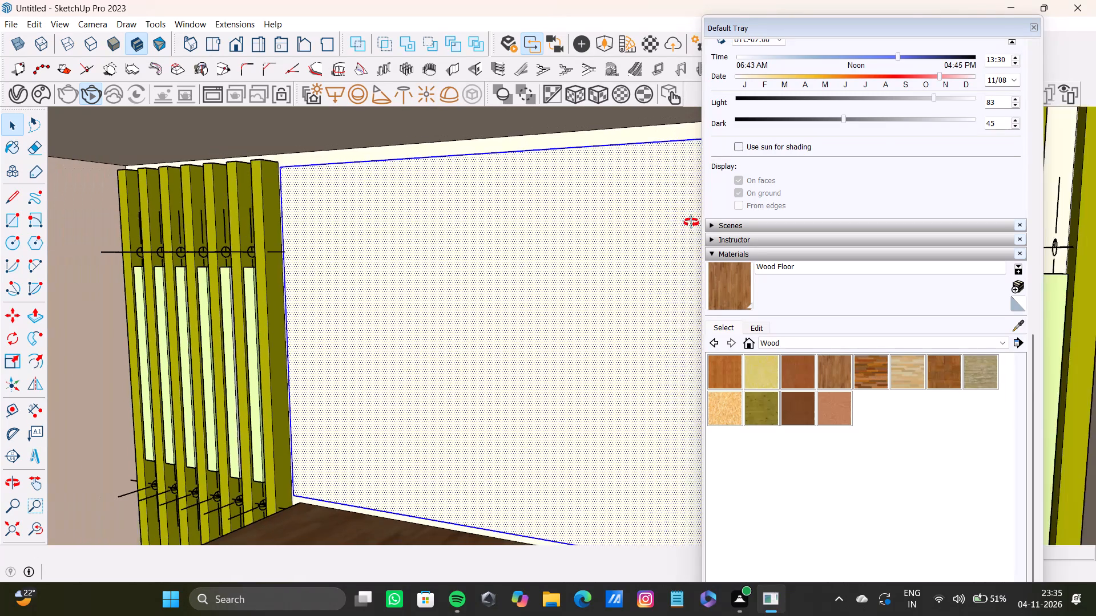
pyautogui.keyDown('shift'); pyautogui.moveTo(691, 222); pyautogui.dragTo(627, 269, button='middle'); pyautogui.keyUp('shift')
pyautogui.scroll(3, 606, 212)
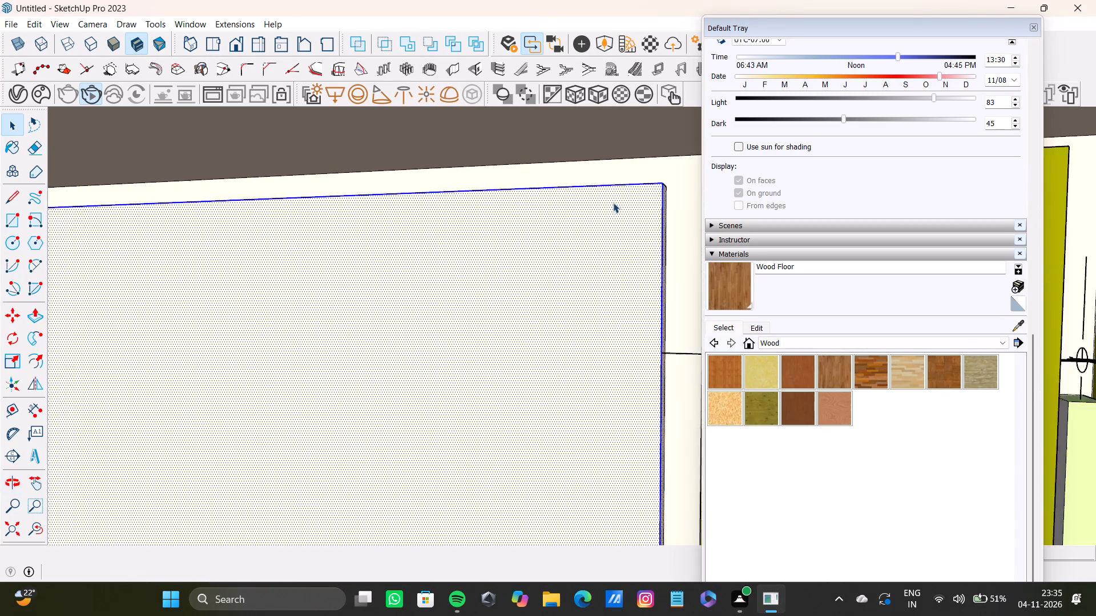
pyautogui.scroll(9, 613, 202)
pyautogui.moveTo(633, 183); pyautogui.dragTo(652, 220, button='middle')
pyautogui.scroll(7, 656, 216)
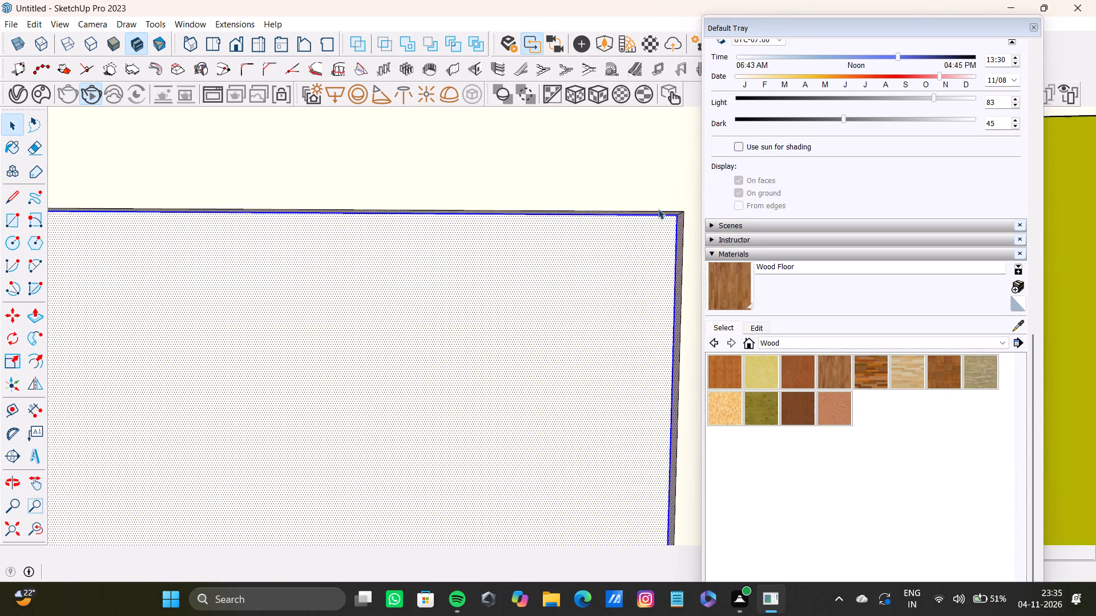
pyautogui.scroll(4, 658, 209)
pyautogui.moveTo(650, 212); pyautogui.dragTo(630, 240, button='middle')
pyautogui.keyDown('shift'); pyautogui.doubleClick(639, 224); pyautogui.keyUp('shift')
pyautogui.keyDown('shift'); pyautogui.scroll(-11, 628, 225); pyautogui.keyUp('shift')
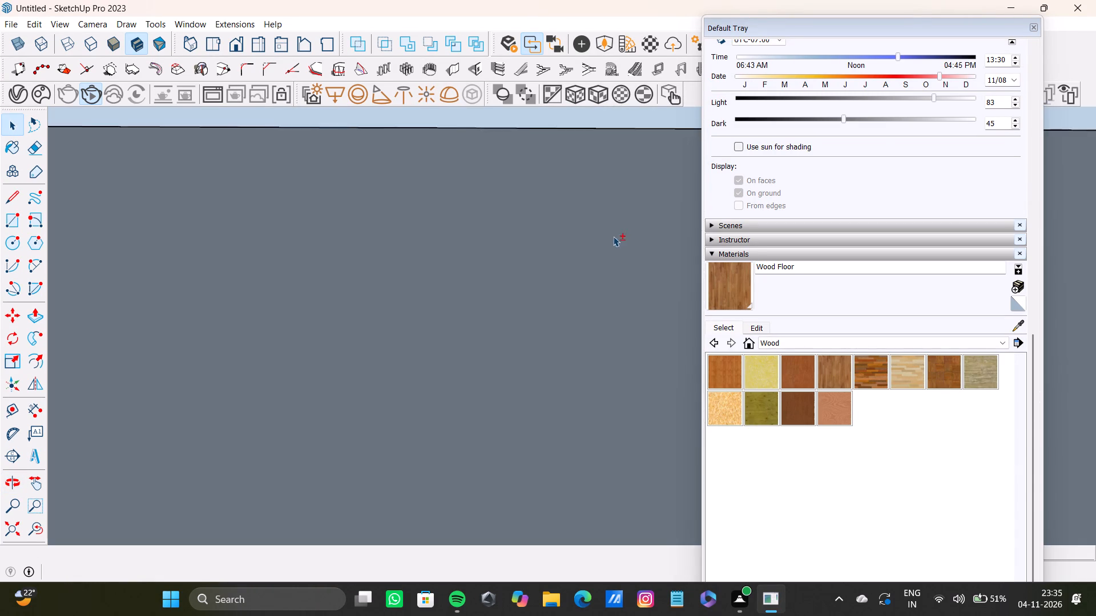
pyautogui.keyDown('shift'); pyautogui.scroll(-4, 613, 236); pyautogui.keyUp('shift')
# Add the raised panel's left side and bottom faces to the selection.
pyautogui.keyDown('shift'); pyautogui.click(10, 531); pyautogui.keyUp('shift')
pyautogui.keyDown('shift'); pyautogui.moveTo(147, 489); pyautogui.dragTo(33, 440, button='middle'); pyautogui.keyUp('shift')
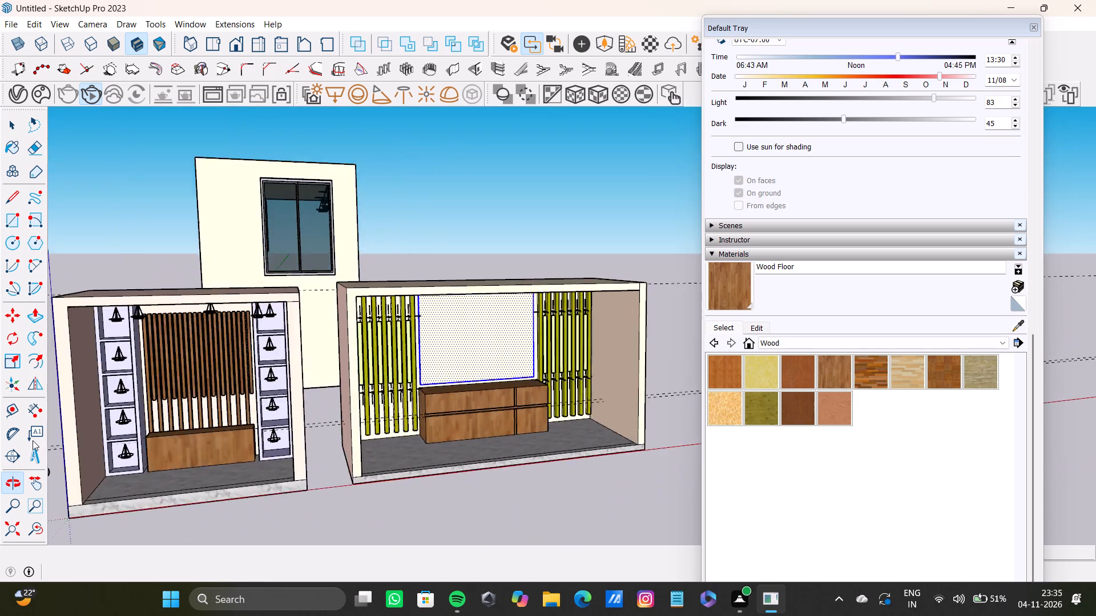
pyautogui.keyDown('shift'); pyautogui.moveTo(33, 440); pyautogui.dragTo(29, 449, button='middle'); pyautogui.keyUp('shift')
pyautogui.keyDown('shift'); pyautogui.scroll(20, 319, 422); pyautogui.keyUp('shift')
pyautogui.keyDown('shift'); pyautogui.scroll(2, 319, 422); pyautogui.keyUp('shift')
pyautogui.moveTo(477, 356); pyautogui.dragTo(487, 360, button='middle')
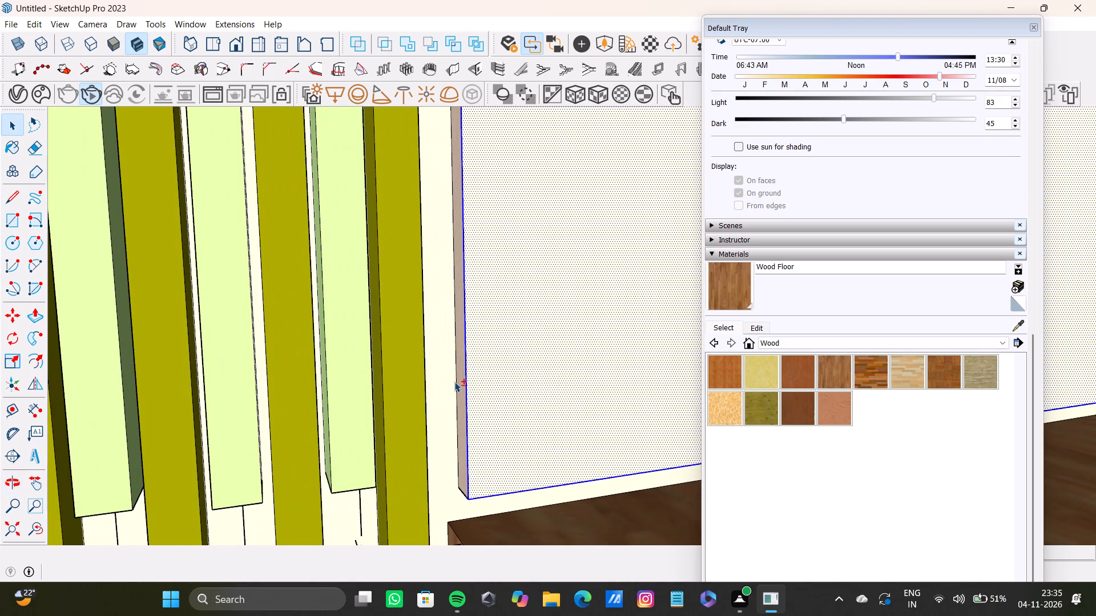
pyautogui.keyDown('shift'); pyautogui.doubleClick(460, 384); pyautogui.keyUp('shift')
pyautogui.keyDown('shift'); pyautogui.scroll(-4, 461, 397); pyautogui.keyUp('shift')
pyautogui.moveTo(458, 408); pyautogui.dragTo(425, 343, button='middle')
pyautogui.scroll(1, 458, 408)
pyautogui.scroll(5, 456, 459)
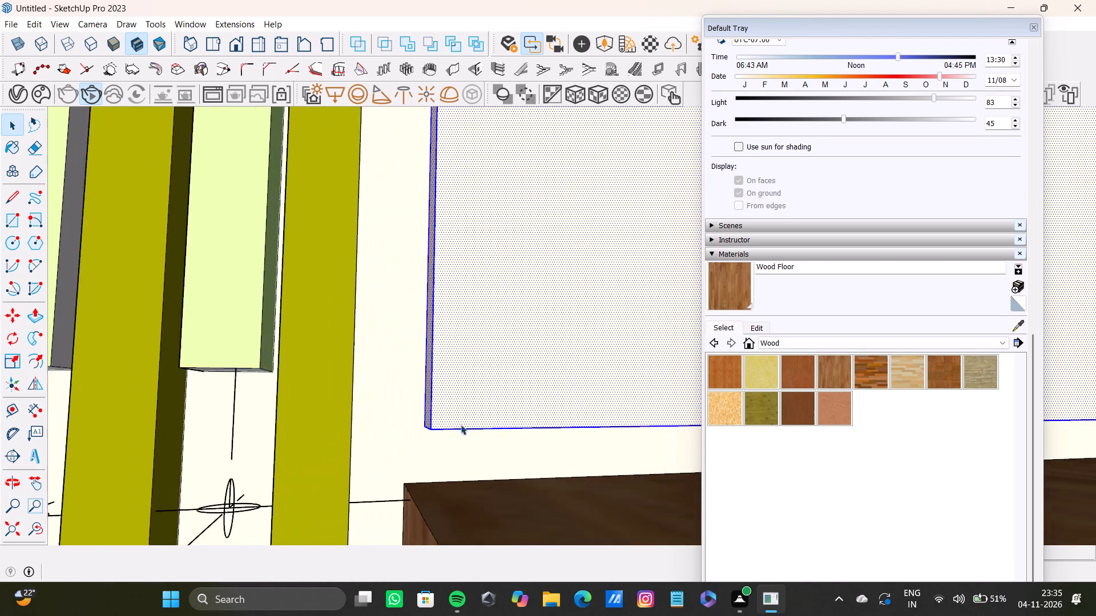
pyautogui.scroll(4, 461, 424)
pyautogui.moveTo(457, 423); pyautogui.dragTo(432, 414, button='middle')
pyautogui.scroll(14, 457, 428)
pyautogui.moveTo(417, 420); pyautogui.dragTo(441, 362, button='middle')
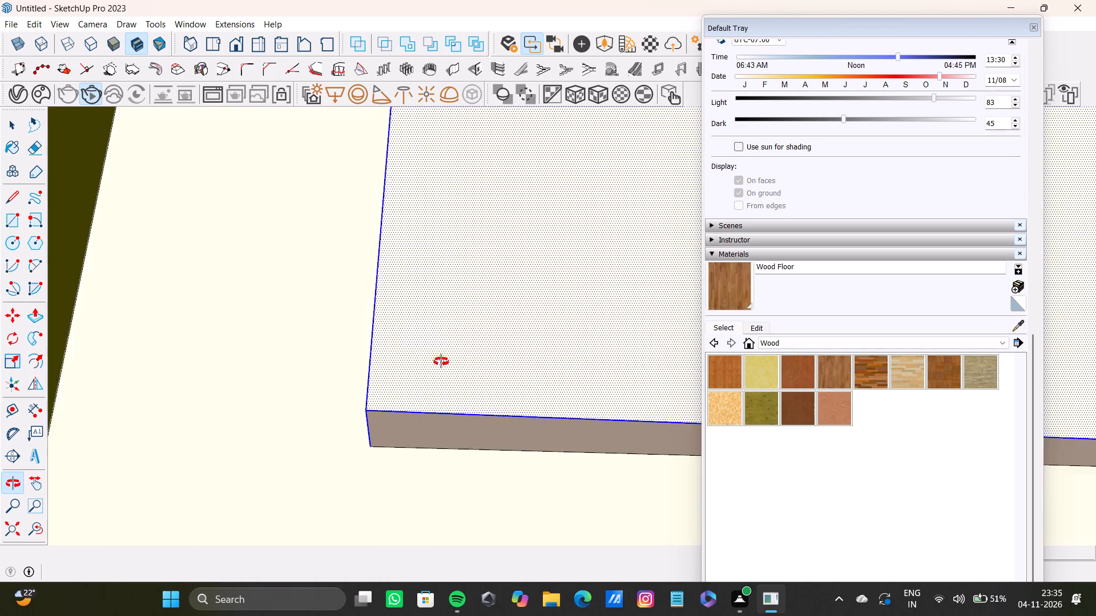
pyautogui.moveTo(441, 362); pyautogui.dragTo(452, 347, button='middle')
pyautogui.keyDown('shift'); pyautogui.doubleClick(414, 417); pyautogui.keyUp('shift')
pyautogui.keyDown('shift'); pyautogui.scroll(-5, 425, 407); pyautogui.keyUp('shift')
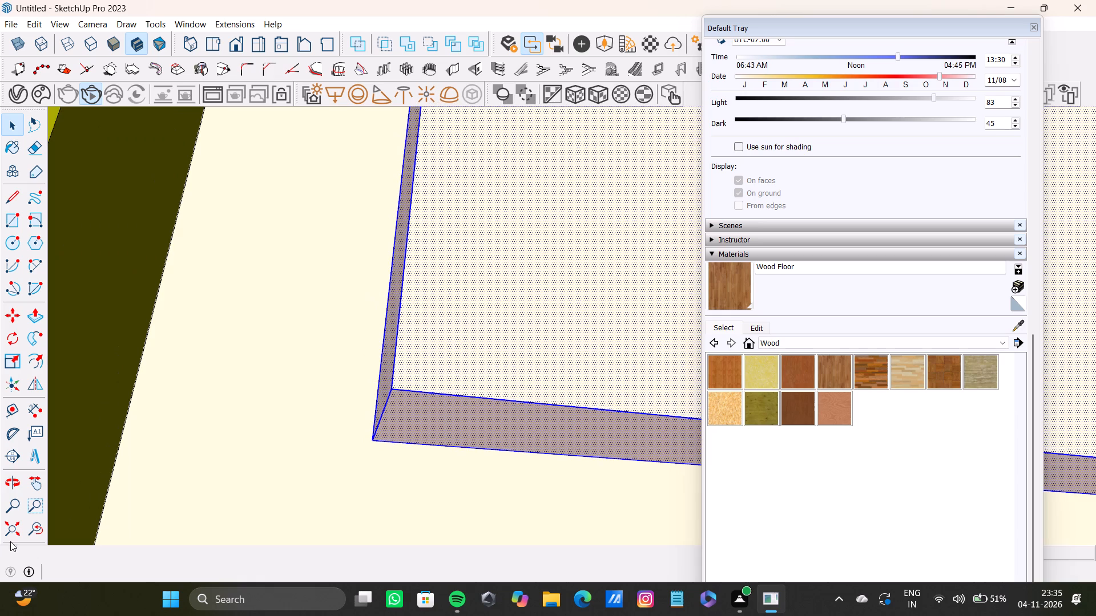
# Apply the Wood Floor material to the selected panel faces and clear the selection.
pyautogui.click(19, 526)
pyautogui.moveTo(575, 410); pyautogui.dragTo(570, 525, button='middle')
pyautogui.keyDown('shift'); pyautogui.moveTo(602, 390); pyautogui.dragTo(143, 435, button='middle'); pyautogui.keyUp('shift')
pyautogui.keyDown('shift'); pyautogui.click(748, 283); pyautogui.keyUp('shift')
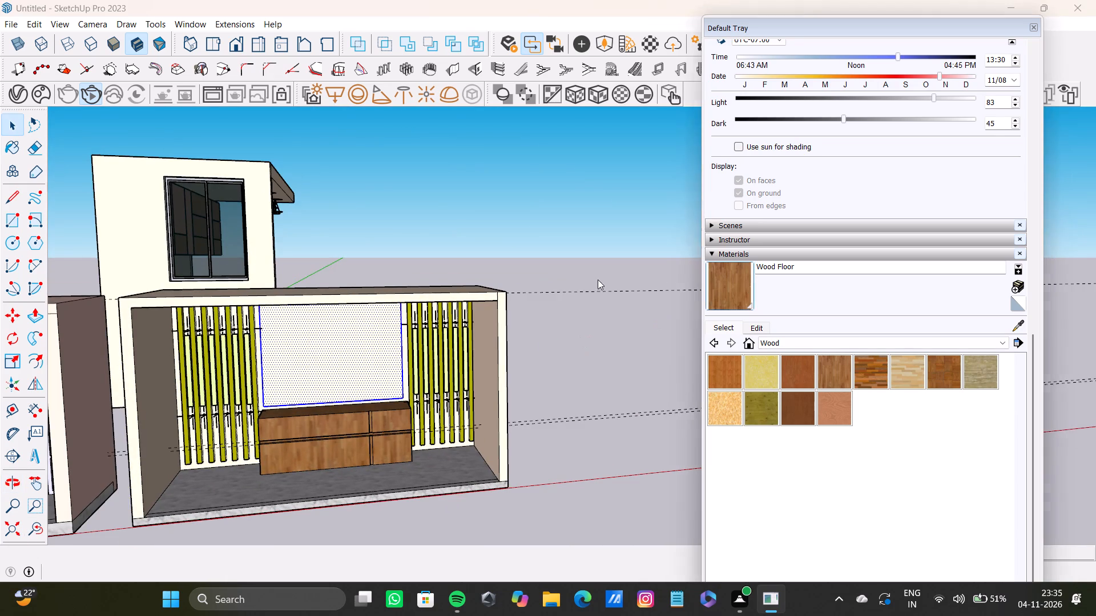
pyautogui.keyDown('shift'); pyautogui.click(348, 363); pyautogui.keyUp('shift')
pyautogui.click(565, 234)
pyautogui.press('space')
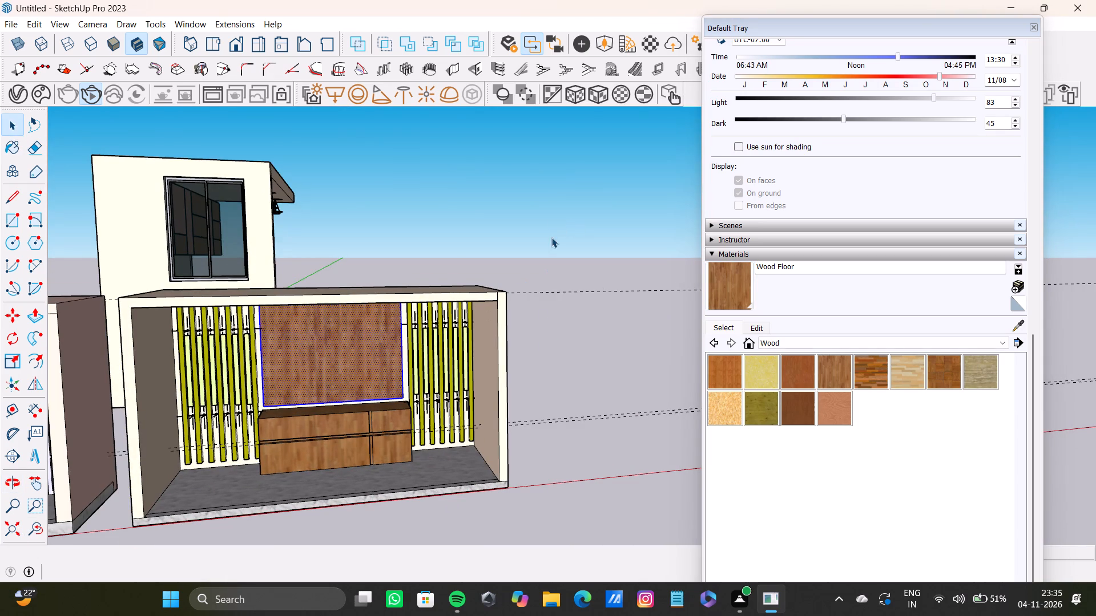
pyautogui.moveTo(528, 351); pyautogui.dragTo(473, 377, button='middle')
pyautogui.press('space')
pyautogui.click(509, 263)
# Import the TV model file Group_12 (1) from the Downloads folder.
pyautogui.scroll(-3, 353, 345)
pyautogui.keyDown('shift'); pyautogui.moveTo(352, 353); pyautogui.dragTo(556, 329, button='middle'); pyautogui.keyUp('shift')
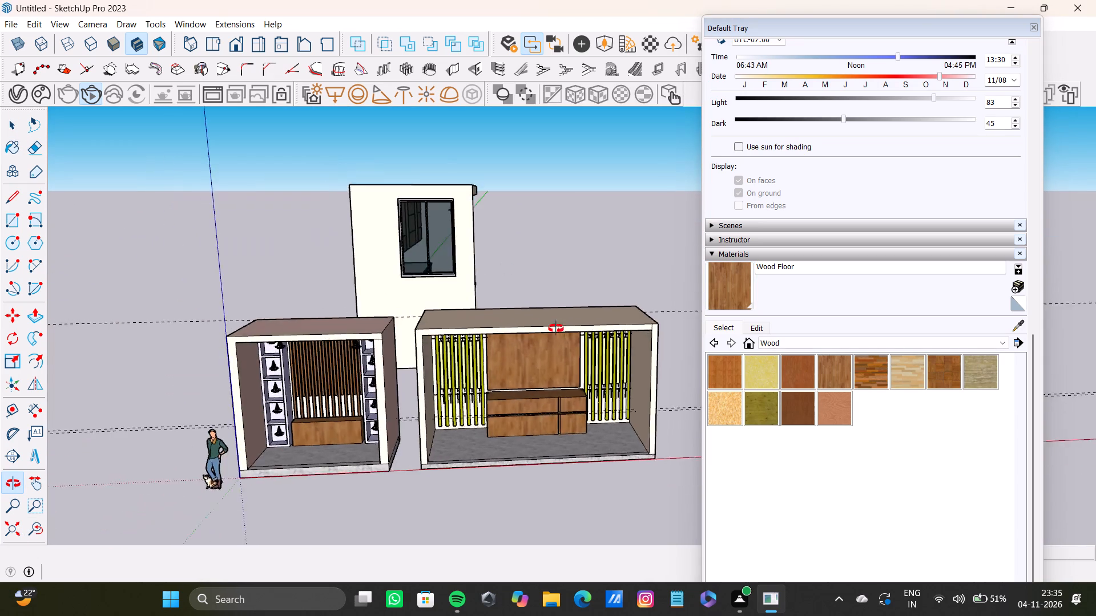
pyautogui.keyDown('shift'); pyautogui.moveTo(556, 329); pyautogui.dragTo(508, 313, button='middle'); pyautogui.keyUp('shift')
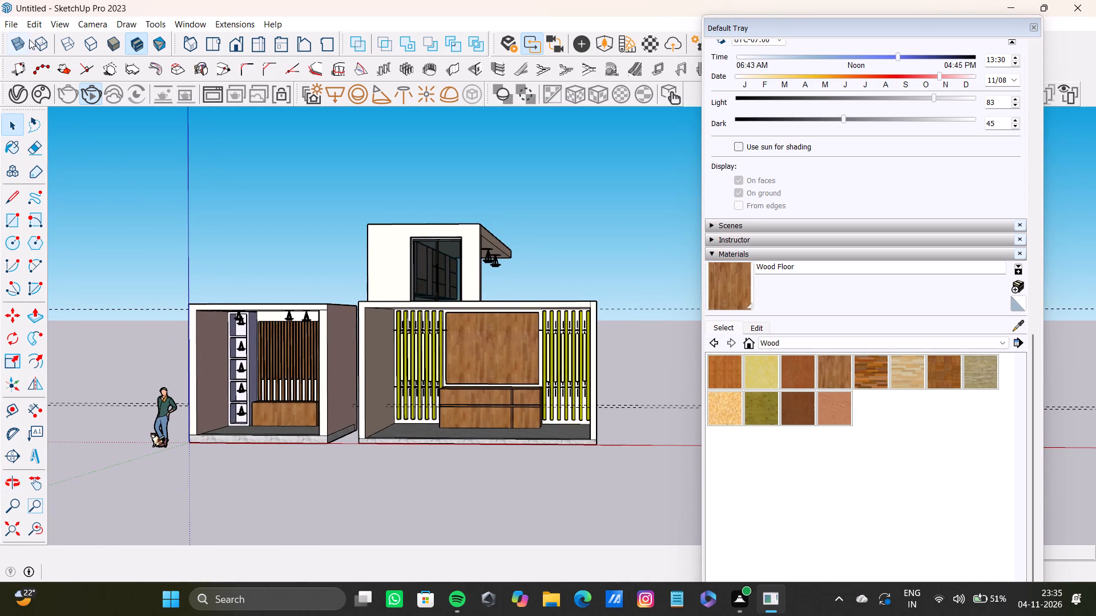
pyautogui.click(14, 18)
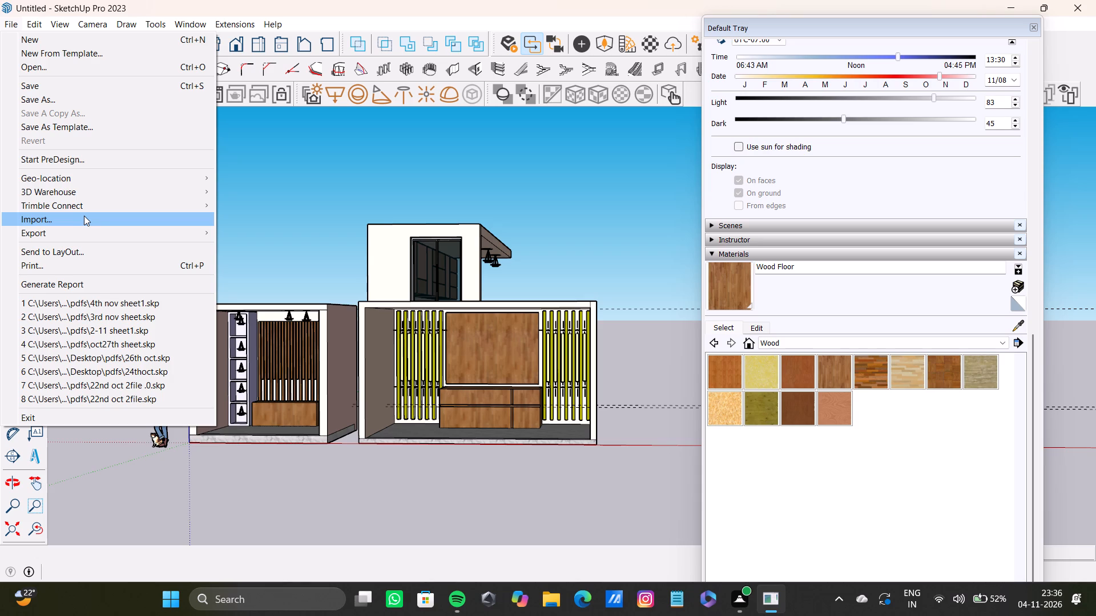
pyautogui.click(100, 219)
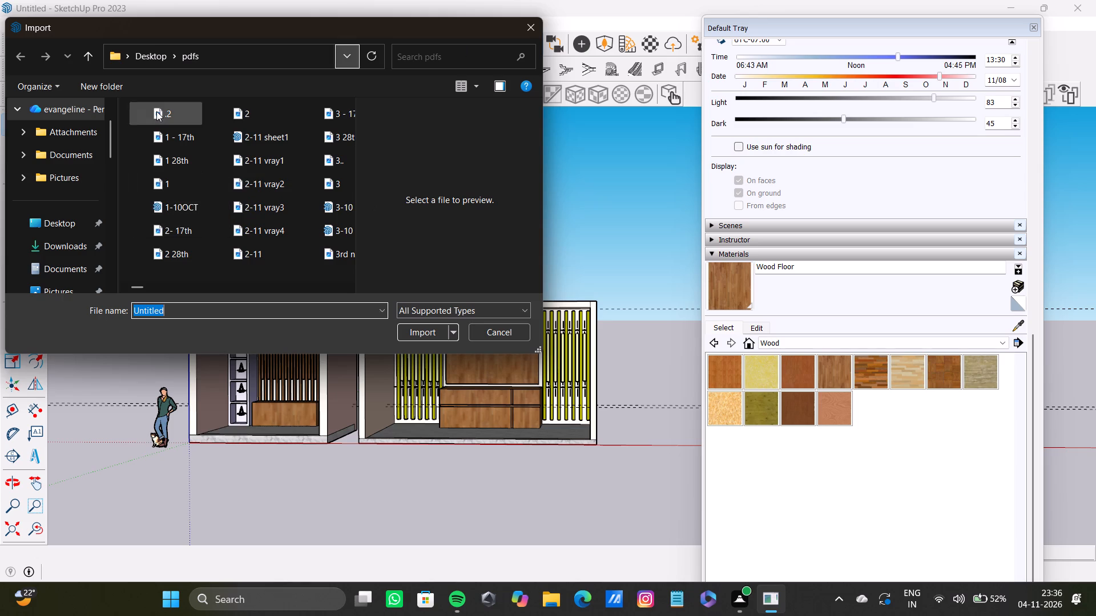
pyautogui.click(66, 245)
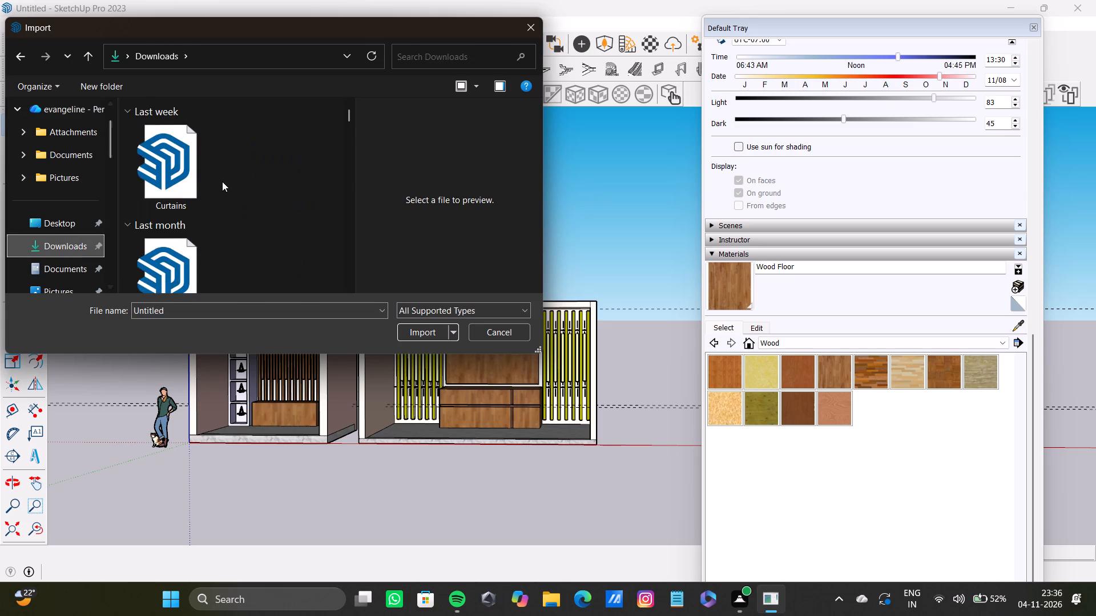
pyautogui.scroll(-6, 217, 189)
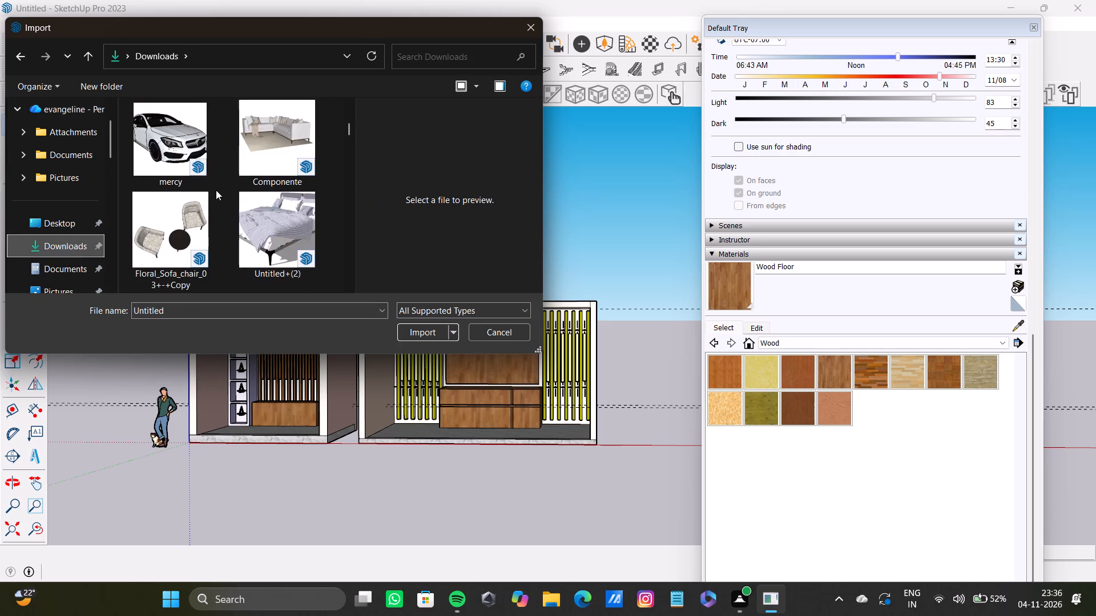
pyautogui.scroll(-6, 216, 190)
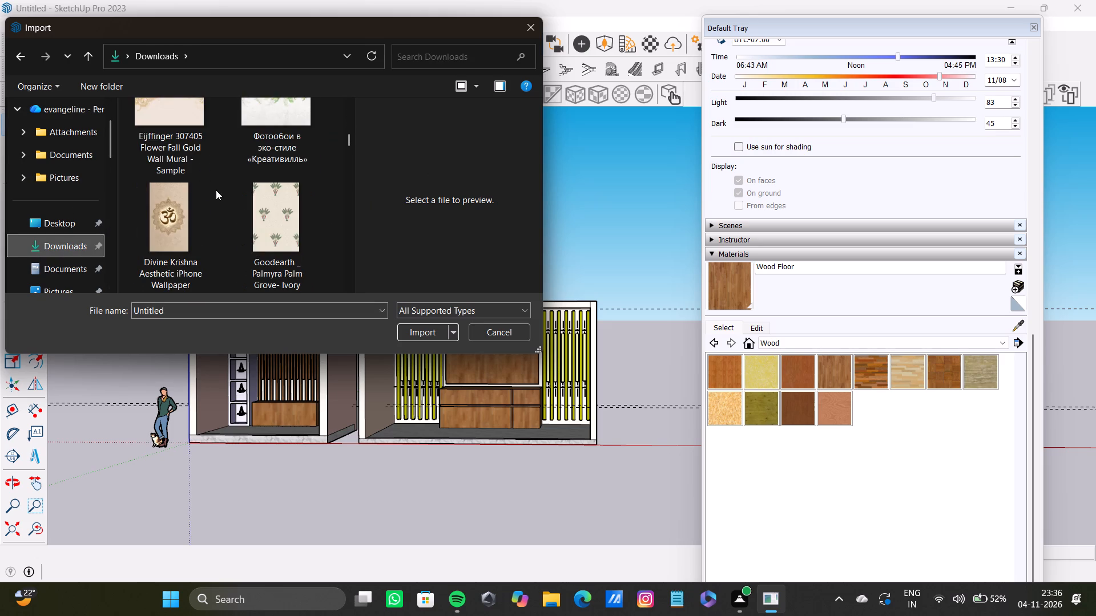
pyautogui.scroll(-4, 216, 190)
pyautogui.click(252, 154)
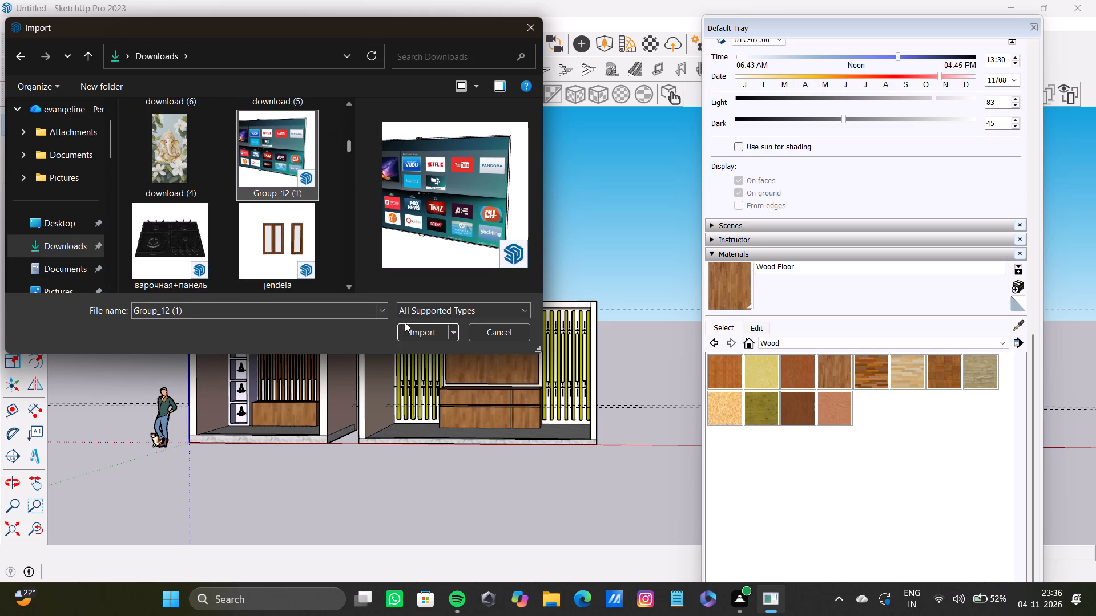
pyautogui.click(414, 328)
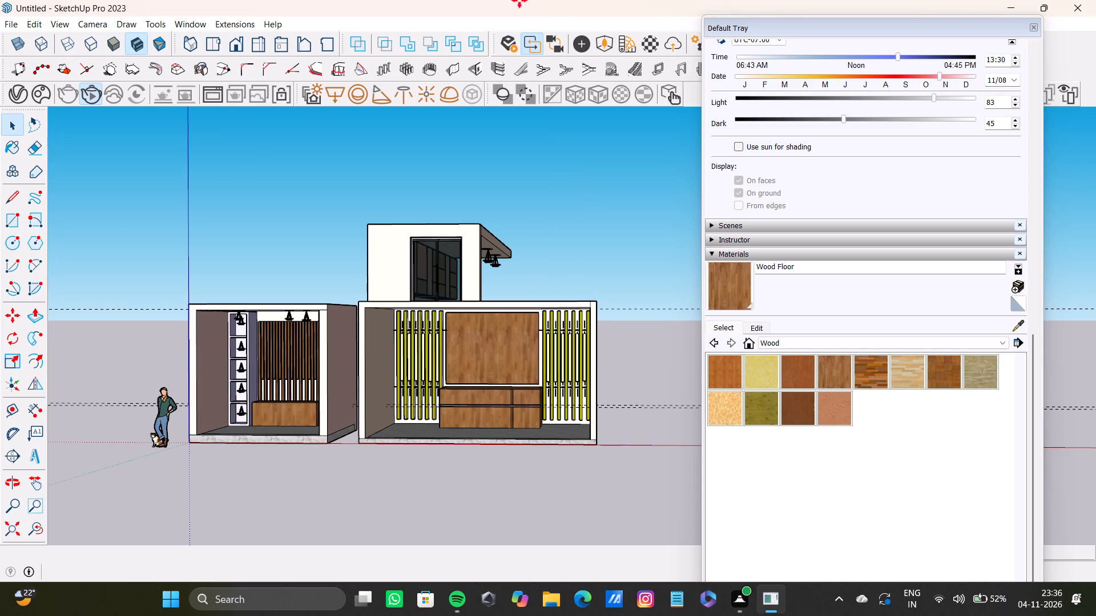
# Place the imported TV on top of the wood box, in front of the wood panel.
pyautogui.scroll(5, 420, 351)
pyautogui.moveTo(470, 374); pyautogui.dragTo(323, 383, button='middle')
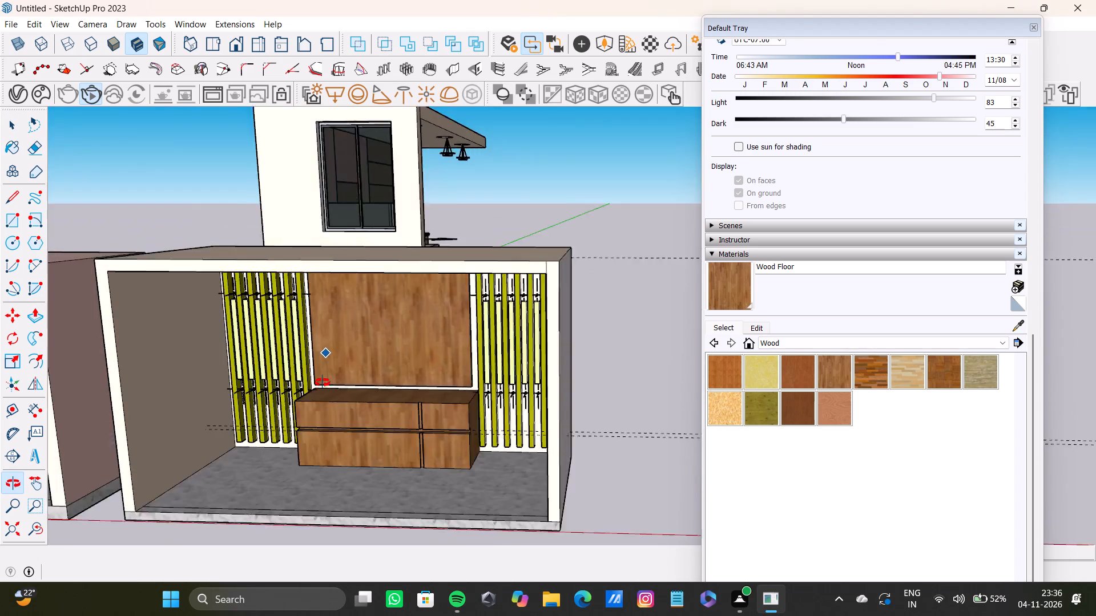
pyautogui.moveTo(323, 383); pyautogui.dragTo(253, 395, button='middle')
pyautogui.scroll(2, 354, 351)
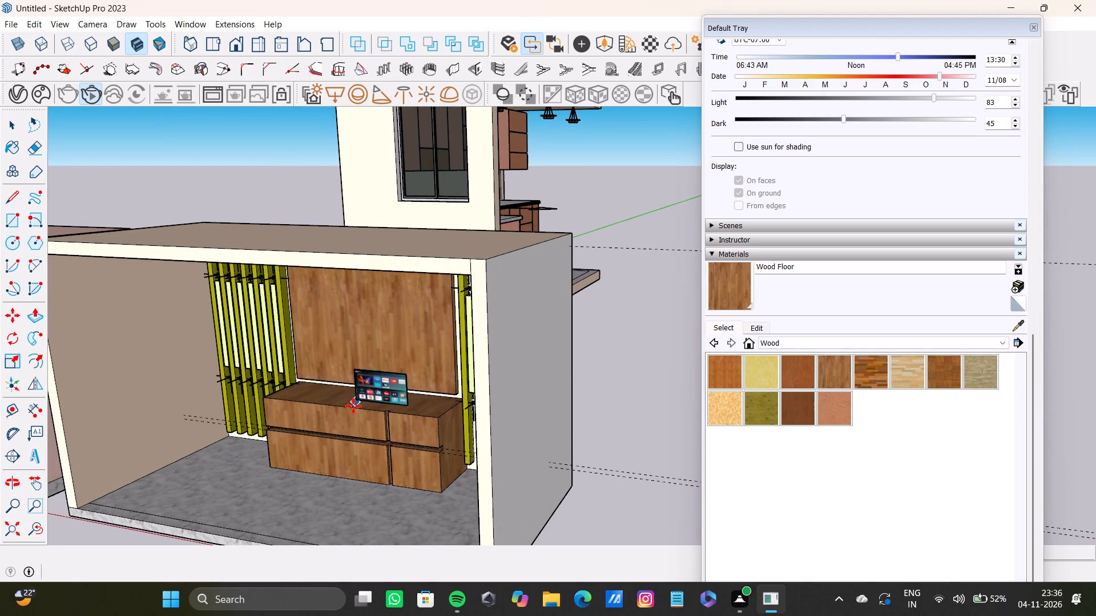
pyautogui.click(351, 408)
pyautogui.press('space')
# Move the TV by its lower corner from the top of the wood box up onto the wood panel's face.
pyautogui.scroll(7, 376, 400)
pyautogui.press('m')
pyautogui.scroll(4, 416, 416)
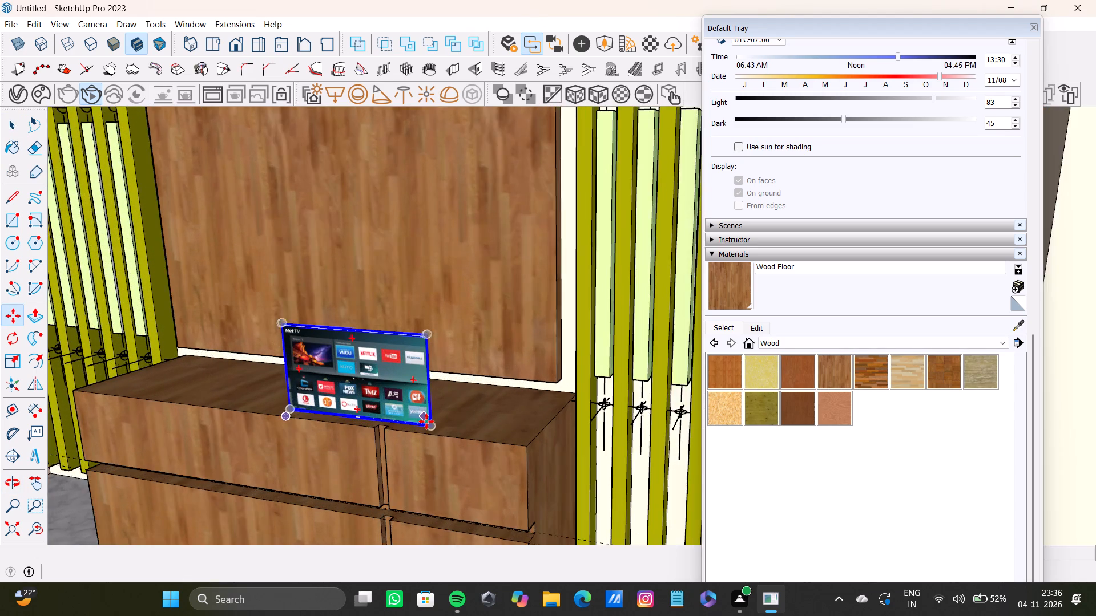
pyautogui.scroll(2, 426, 422)
pyautogui.moveTo(429, 428); pyautogui.dragTo(432, 418)
pyautogui.moveTo(413, 205); pyautogui.dragTo(469, 308, button='middle')
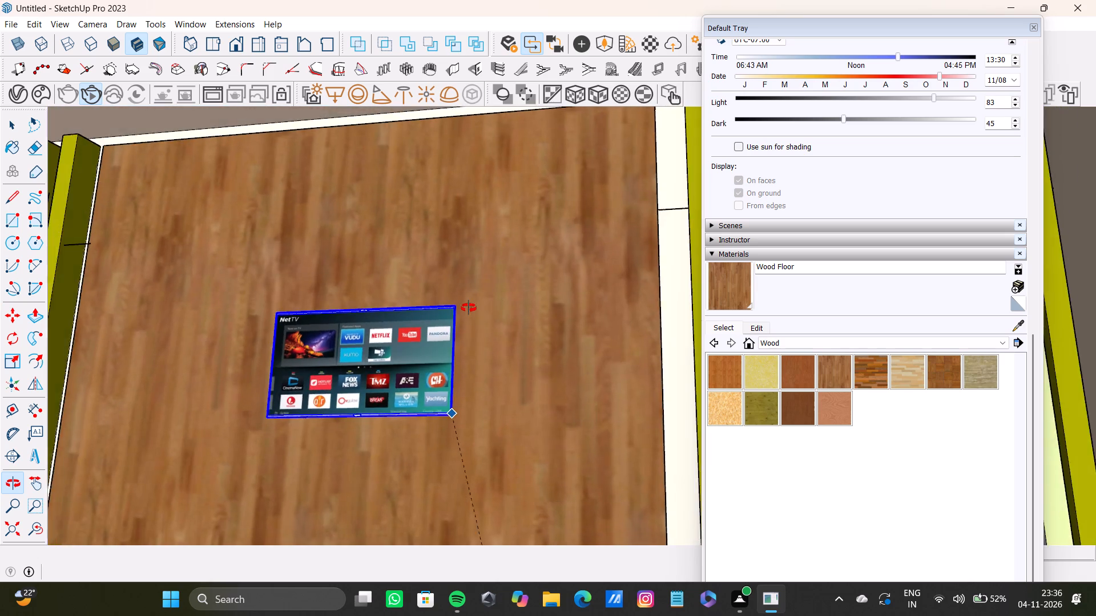
pyautogui.moveTo(469, 308); pyautogui.dragTo(487, 368, button='middle')
pyautogui.click(442, 383)
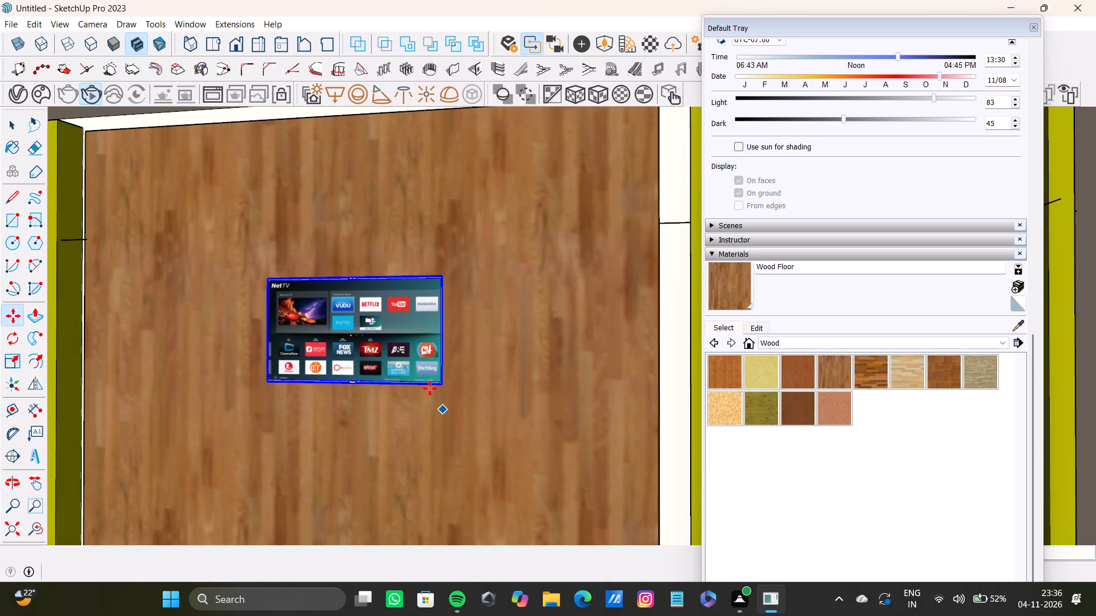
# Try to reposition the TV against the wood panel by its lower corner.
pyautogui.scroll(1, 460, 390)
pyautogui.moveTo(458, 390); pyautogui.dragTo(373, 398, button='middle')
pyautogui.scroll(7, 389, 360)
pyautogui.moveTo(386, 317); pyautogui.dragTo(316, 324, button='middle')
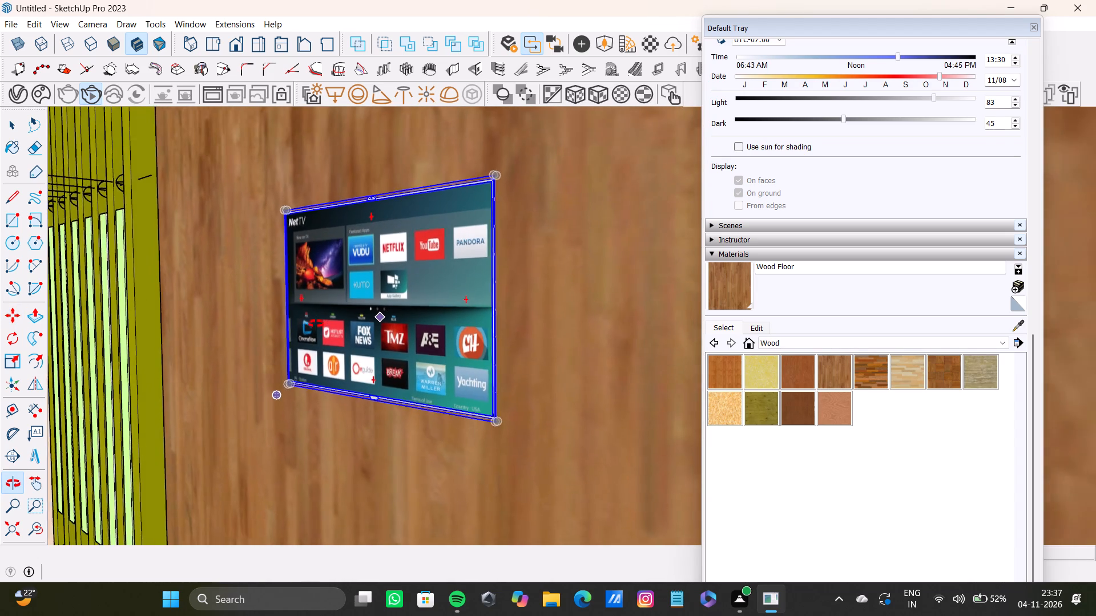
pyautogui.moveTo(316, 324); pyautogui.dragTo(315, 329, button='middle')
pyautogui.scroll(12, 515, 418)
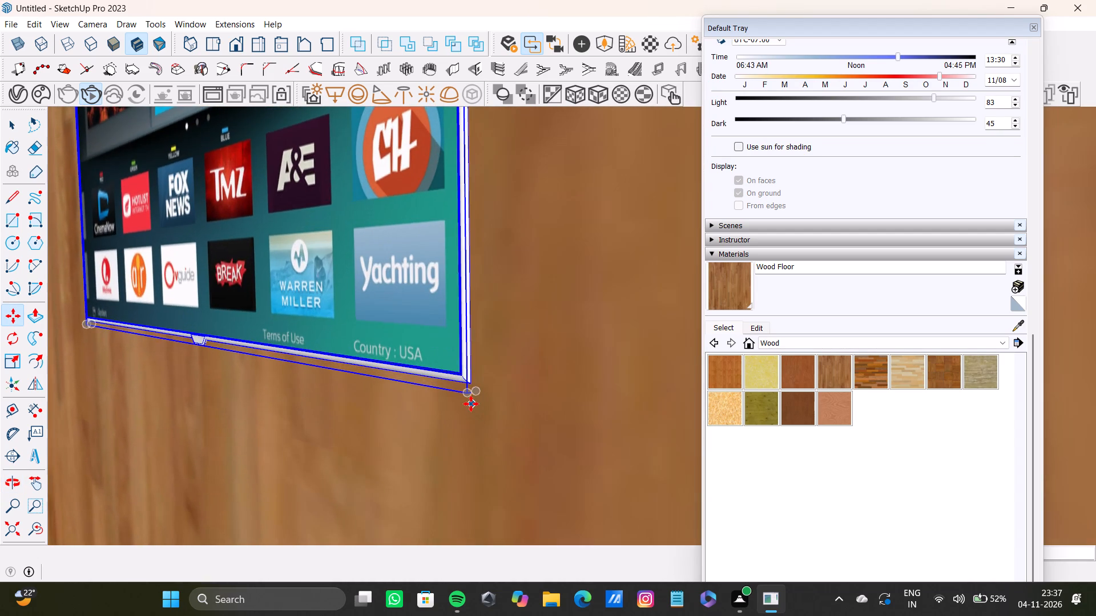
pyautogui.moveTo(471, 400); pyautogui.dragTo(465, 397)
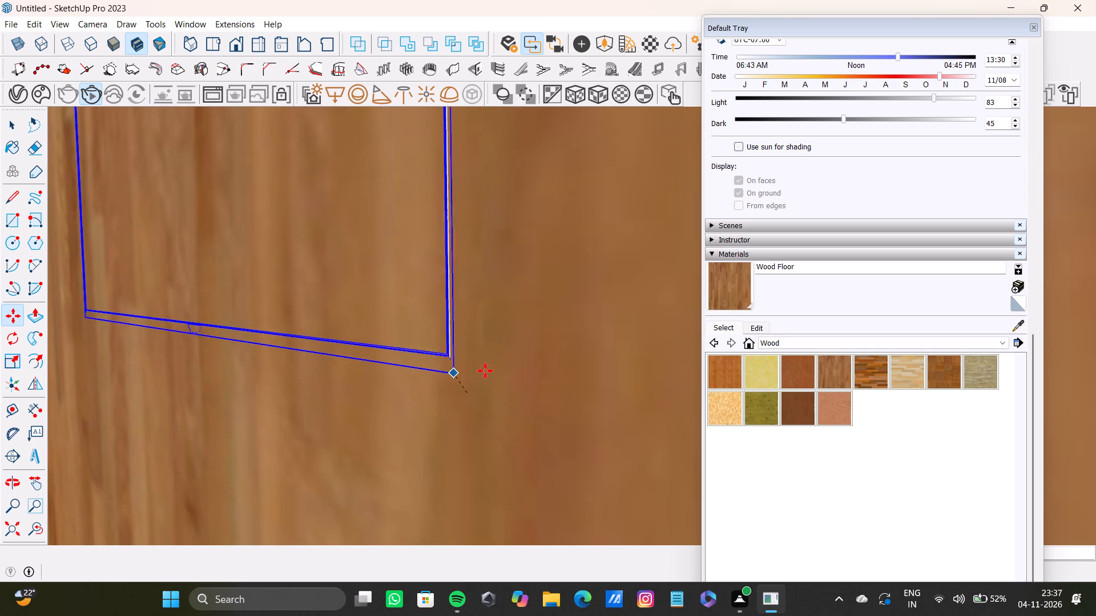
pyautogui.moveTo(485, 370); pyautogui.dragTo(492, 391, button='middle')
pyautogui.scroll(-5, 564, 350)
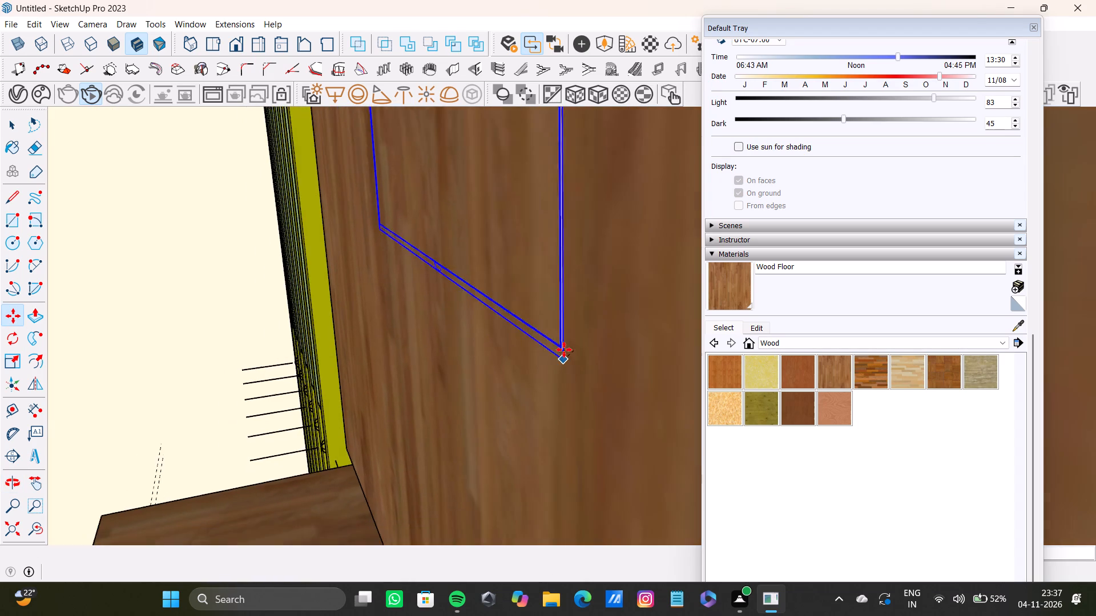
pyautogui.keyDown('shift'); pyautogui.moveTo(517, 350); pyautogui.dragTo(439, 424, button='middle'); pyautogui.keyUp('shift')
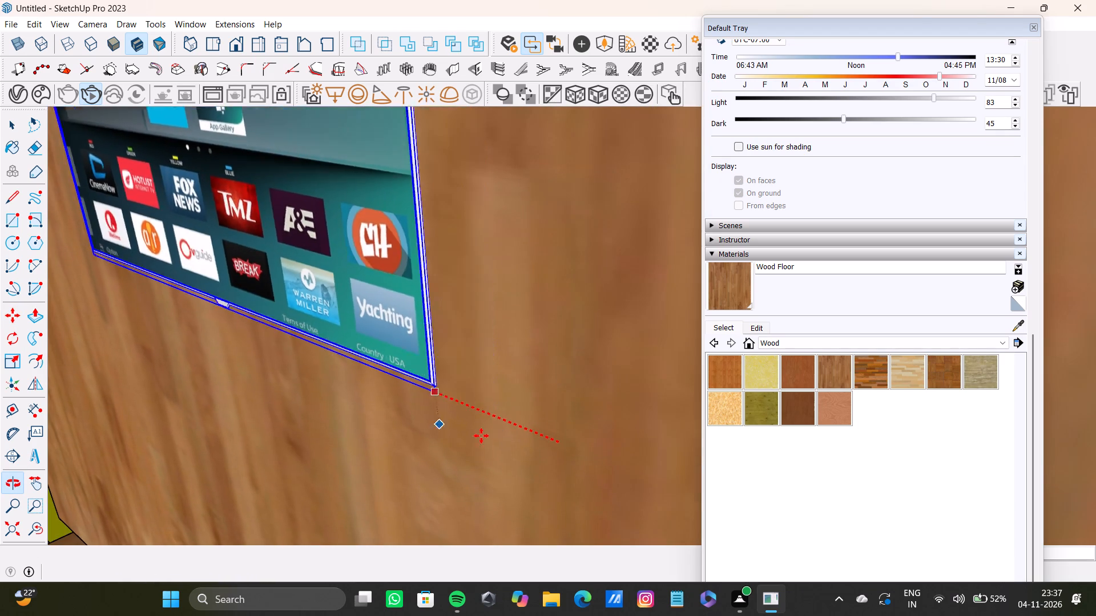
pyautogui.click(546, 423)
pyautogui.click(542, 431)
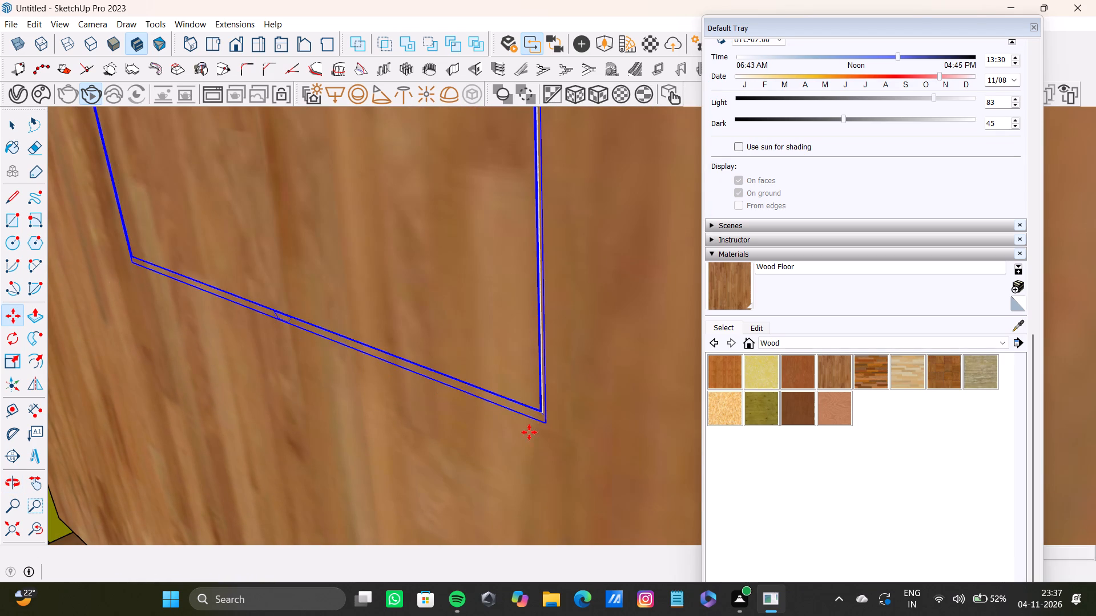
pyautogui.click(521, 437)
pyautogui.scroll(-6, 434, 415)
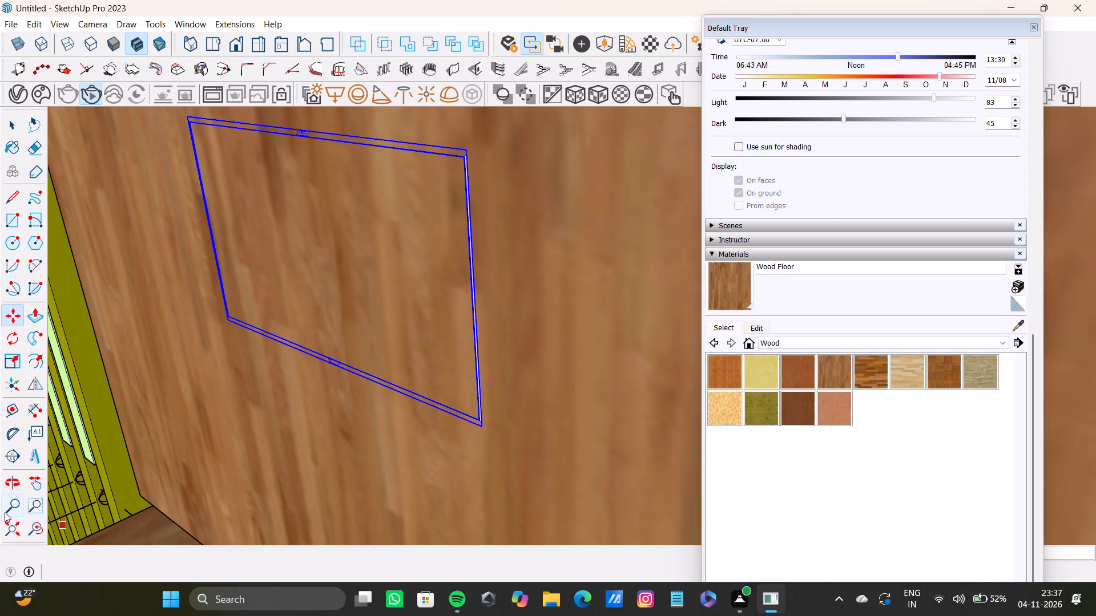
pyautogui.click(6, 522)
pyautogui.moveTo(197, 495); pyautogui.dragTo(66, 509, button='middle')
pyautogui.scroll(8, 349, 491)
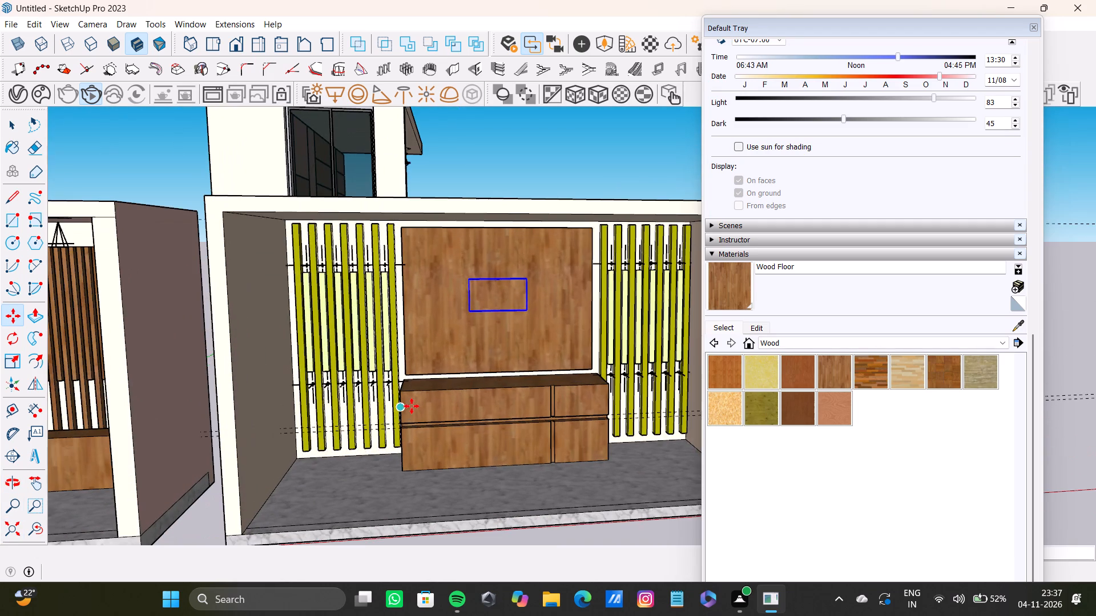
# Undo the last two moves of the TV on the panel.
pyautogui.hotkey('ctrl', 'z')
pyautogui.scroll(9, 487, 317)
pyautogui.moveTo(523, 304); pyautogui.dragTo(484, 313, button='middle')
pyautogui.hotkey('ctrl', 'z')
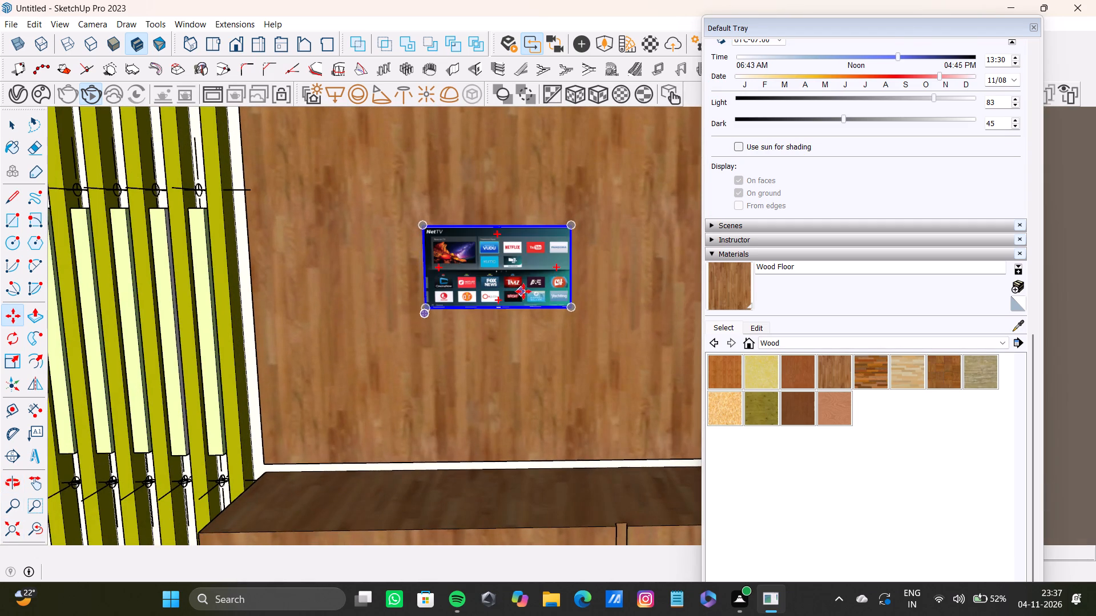
# Scale the TV up proportionally from its upper corner while it hangs on the wood panel.
pyautogui.moveTo(518, 294); pyautogui.dragTo(331, 281, button='middle')
pyautogui.scroll(4, 519, 266)
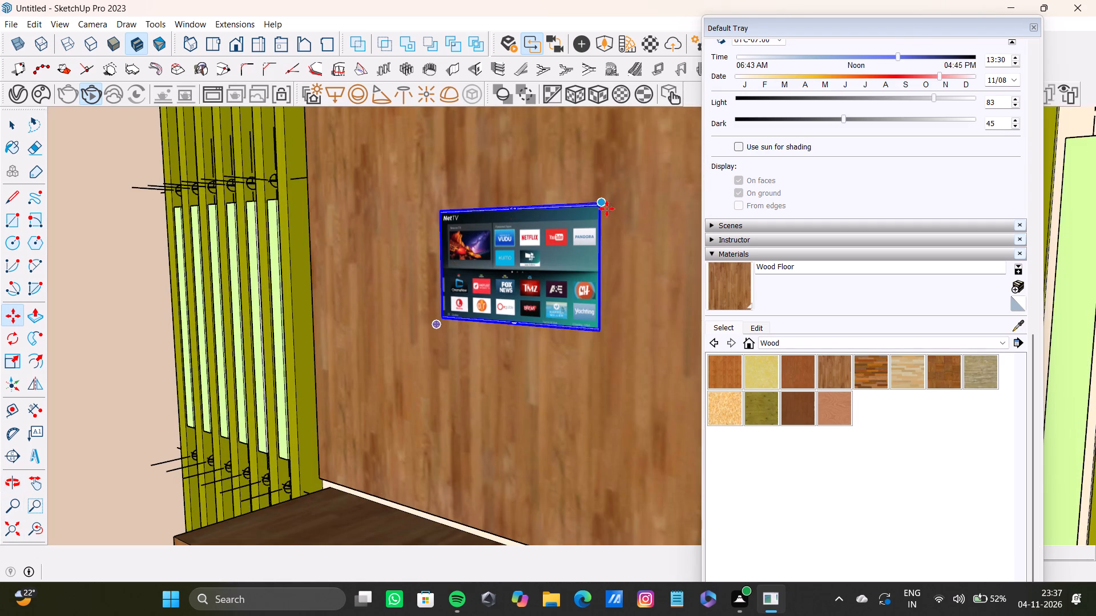
pyautogui.press('s')
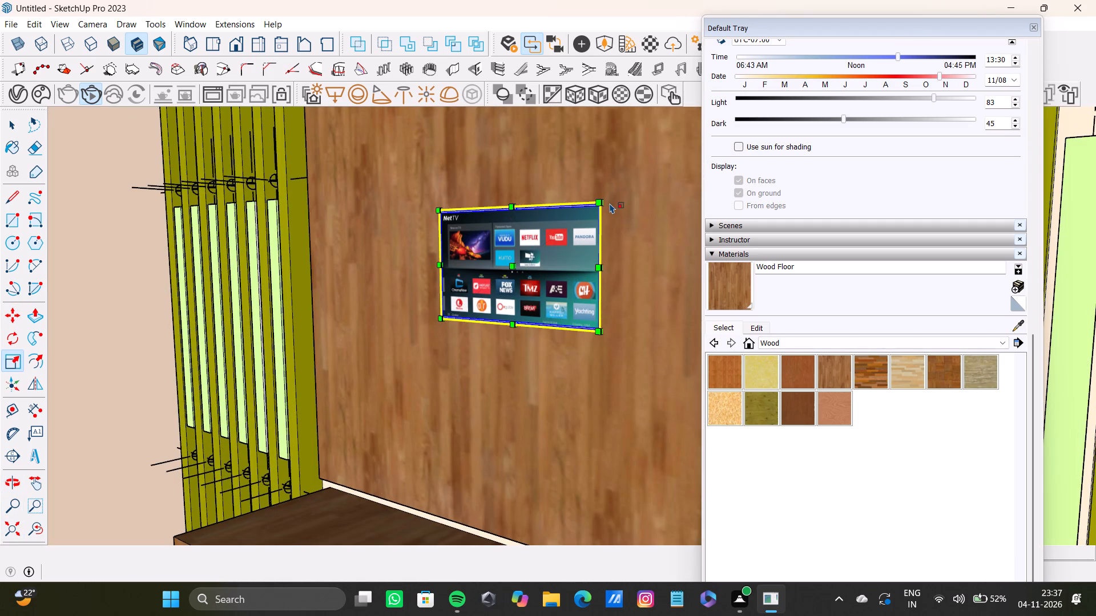
pyautogui.moveTo(602, 201); pyautogui.dragTo(513, 253, button='middle')
pyautogui.scroll(7, 513, 253)
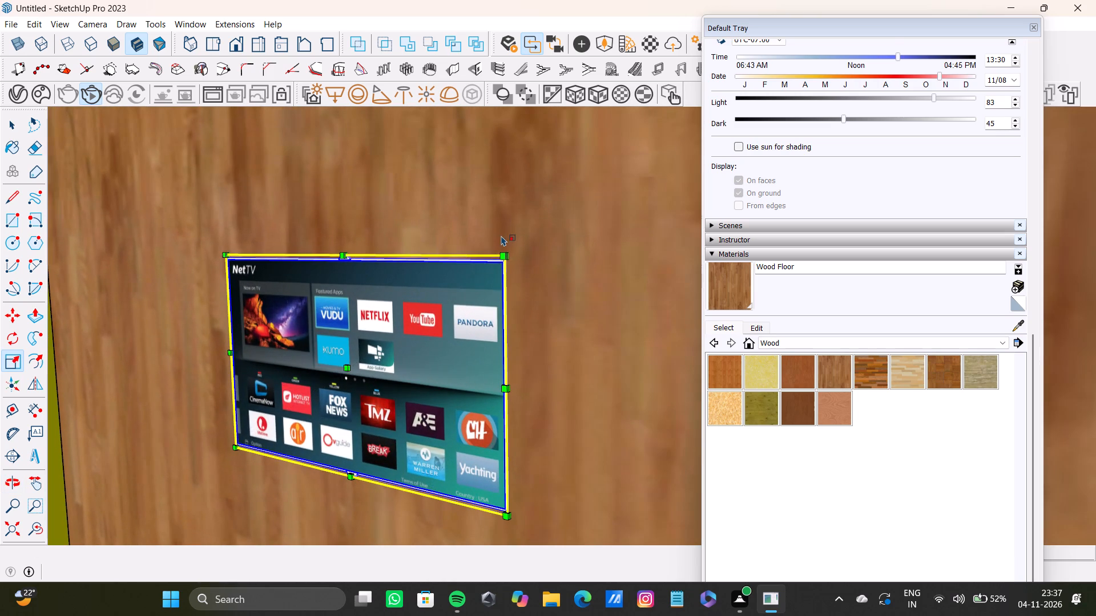
pyautogui.scroll(10, 513, 253)
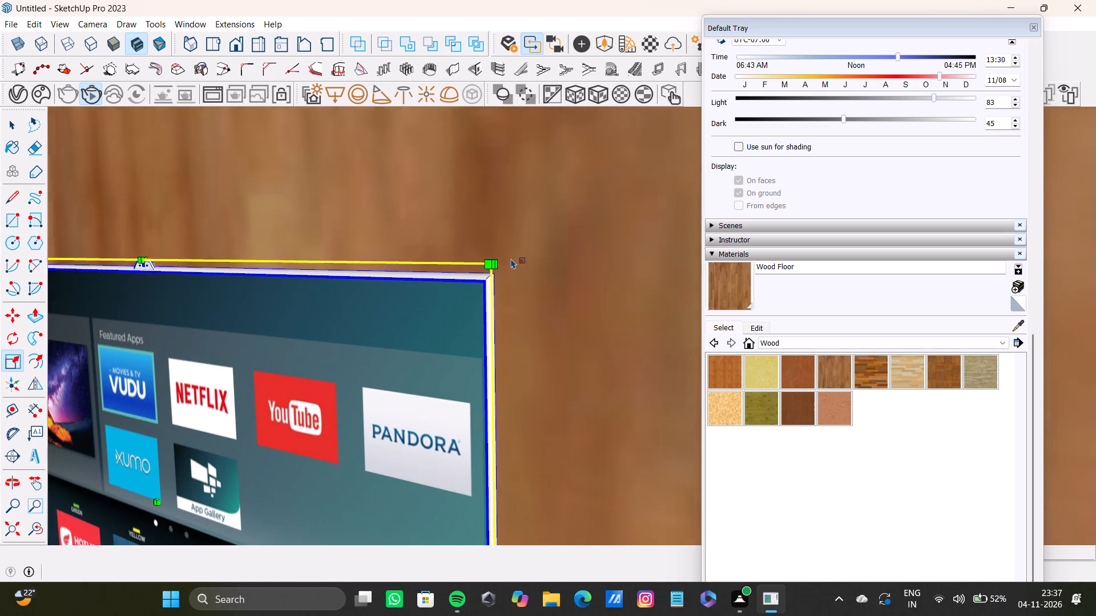
pyautogui.moveTo(502, 265); pyautogui.dragTo(623, 179)
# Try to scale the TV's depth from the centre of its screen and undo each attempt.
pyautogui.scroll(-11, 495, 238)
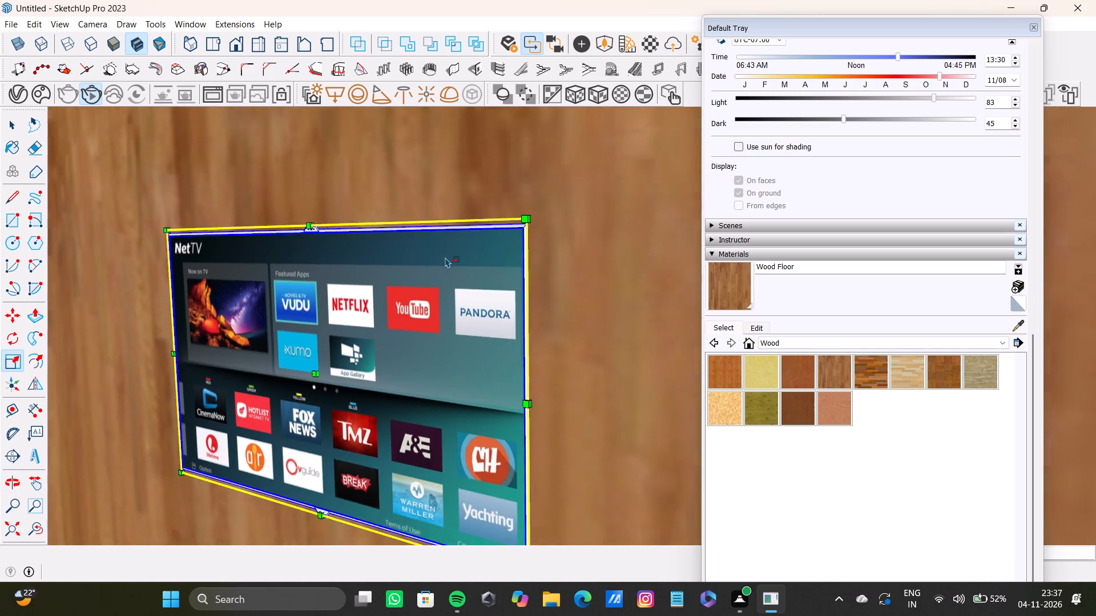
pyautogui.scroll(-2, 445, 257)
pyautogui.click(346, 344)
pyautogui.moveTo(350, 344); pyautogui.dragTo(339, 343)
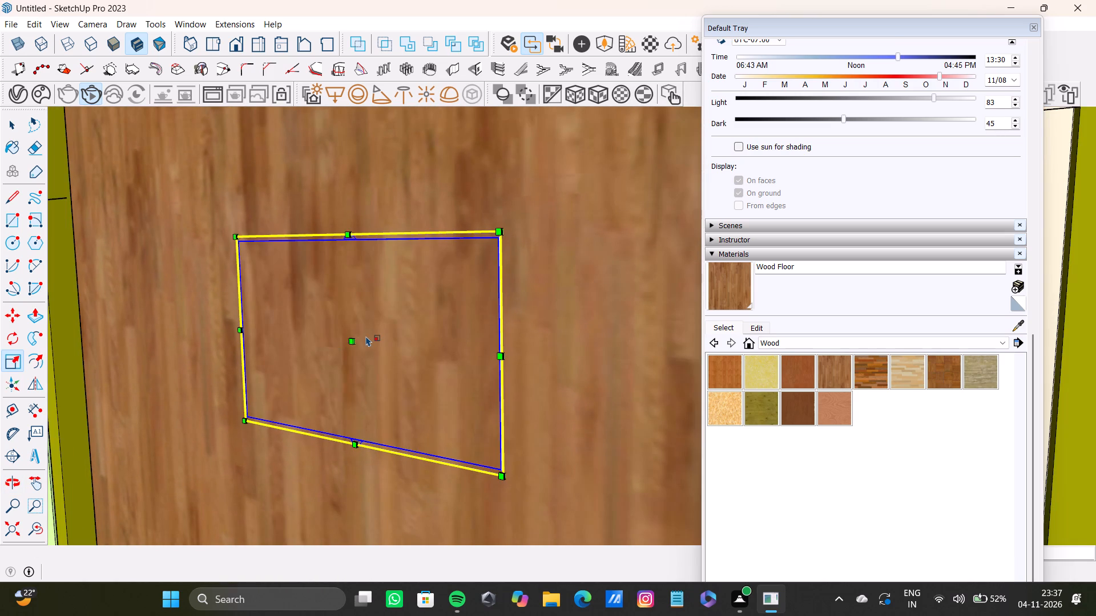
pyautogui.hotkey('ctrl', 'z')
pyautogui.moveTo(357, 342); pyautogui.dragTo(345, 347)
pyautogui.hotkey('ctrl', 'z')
# Enlarge the TV further from its upper corner, and stretch its width from the side edge.
pyautogui.scroll(3, 506, 244)
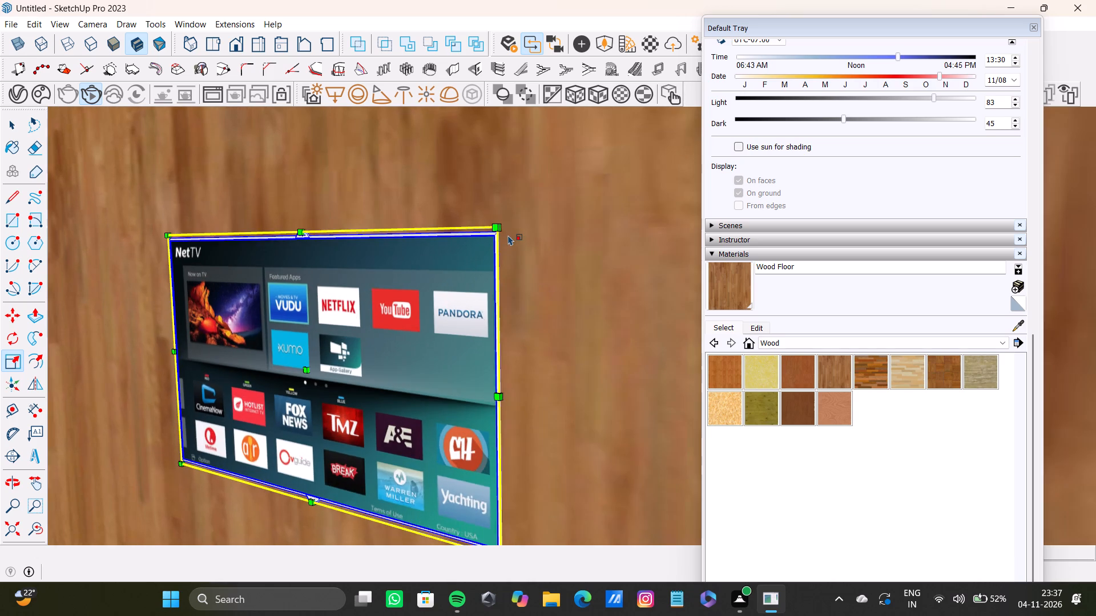
pyautogui.scroll(1, 507, 225)
pyautogui.moveTo(503, 228); pyautogui.dragTo(529, 115)
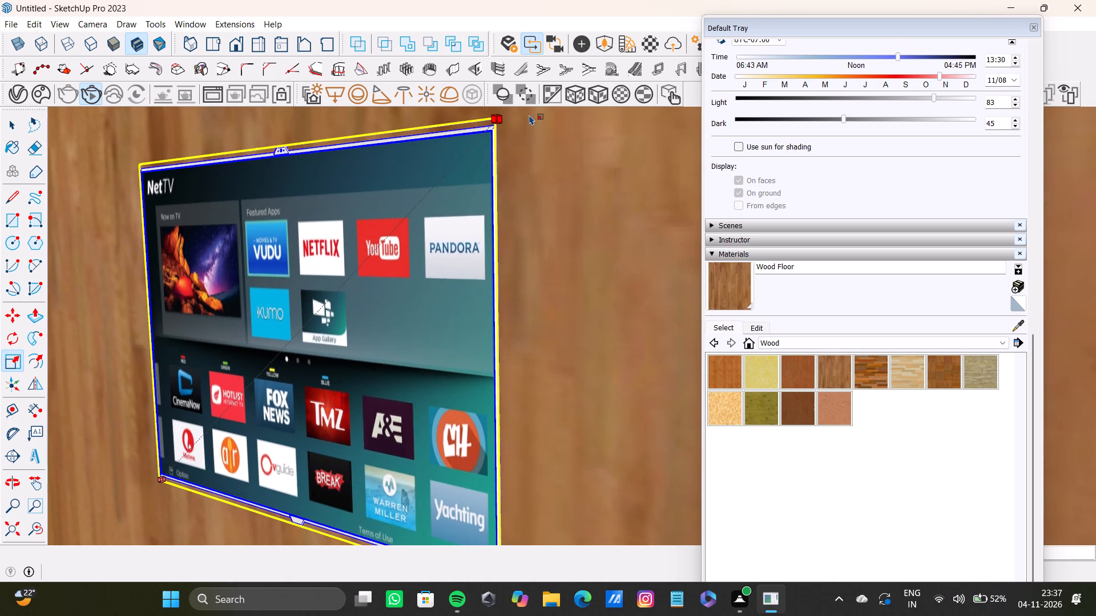
pyautogui.moveTo(529, 115); pyautogui.dragTo(548, 107)
pyautogui.moveTo(501, 368); pyautogui.dragTo(583, 381)
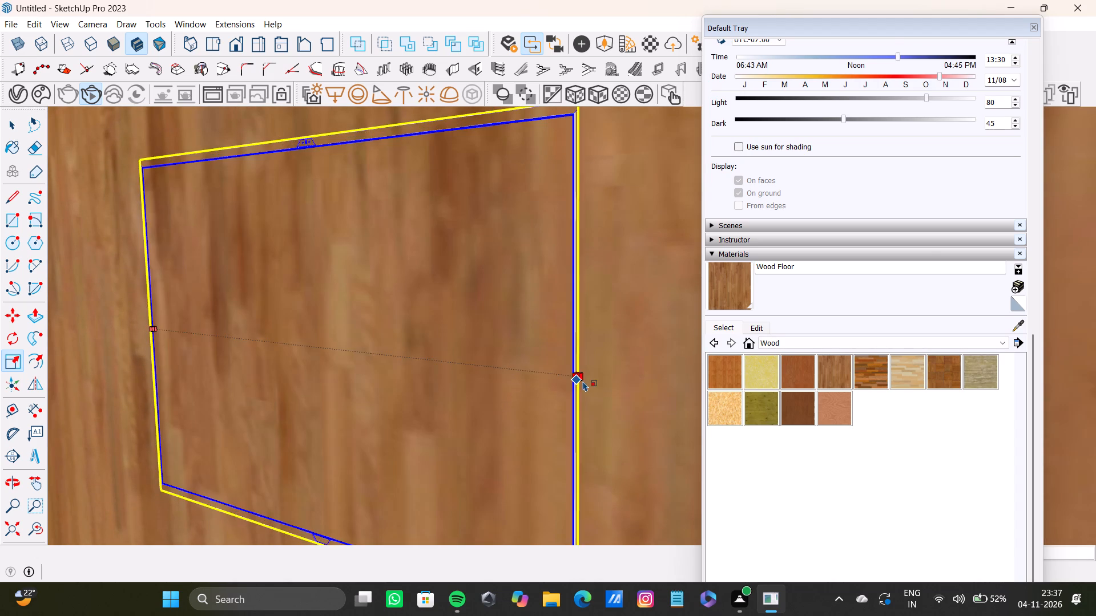
pyautogui.moveTo(583, 381); pyautogui.dragTo(618, 392)
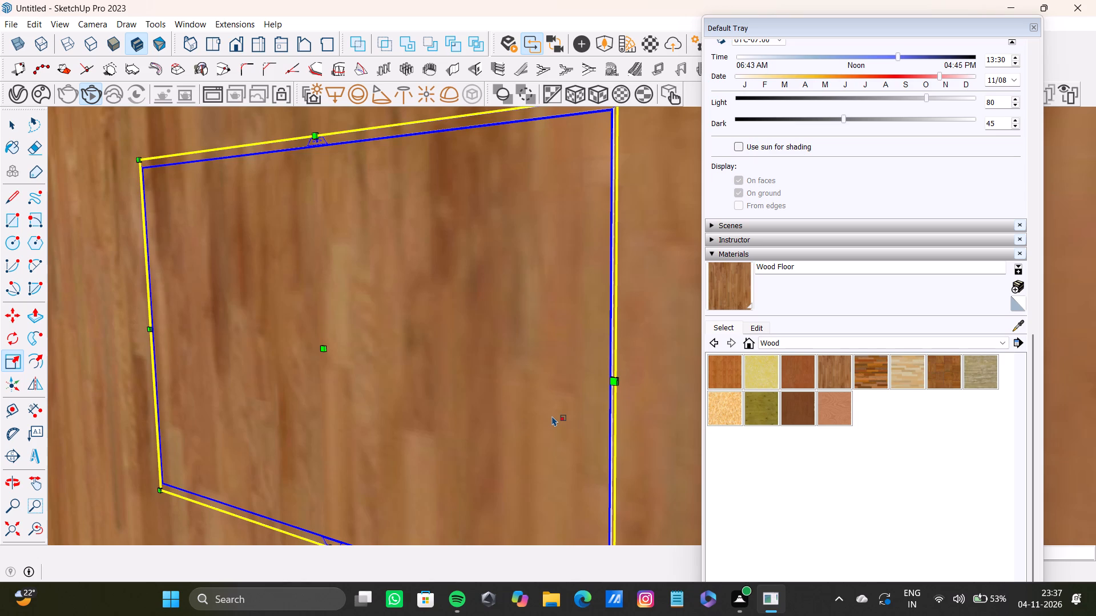
# Examine the enlarged TV's size and position on the wood panel against the whole room.
pyautogui.scroll(-8, 434, 484)
pyautogui.keyDown('shift'); pyautogui.moveTo(411, 426); pyautogui.dragTo(410, 419, button='middle'); pyautogui.keyUp('shift')
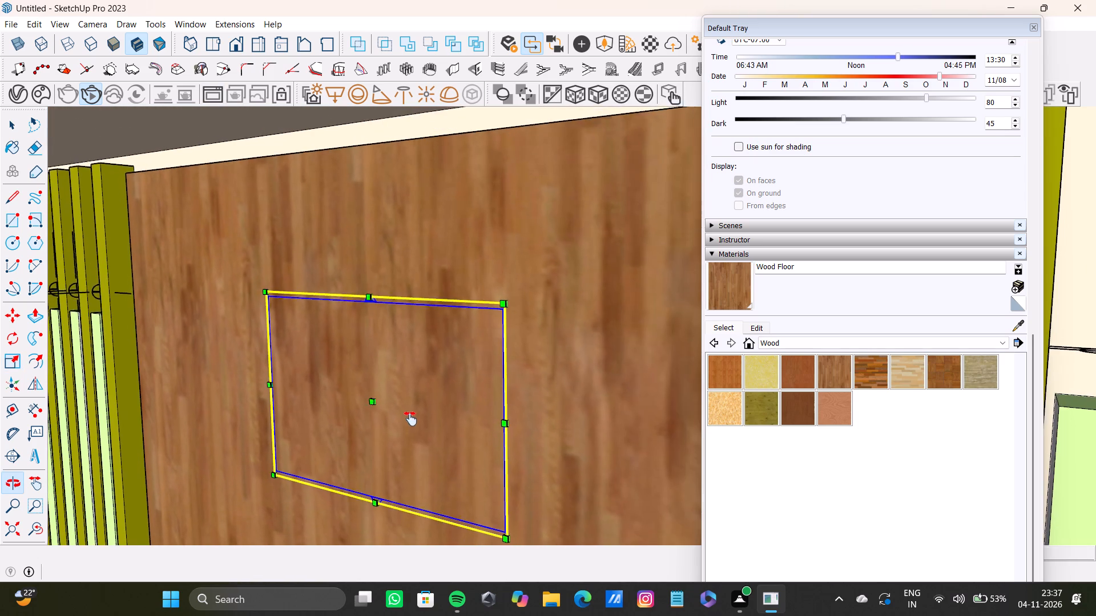
pyautogui.keyDown('shift'); pyautogui.moveTo(410, 419); pyautogui.dragTo(410, 417, button='middle'); pyautogui.keyUp('shift')
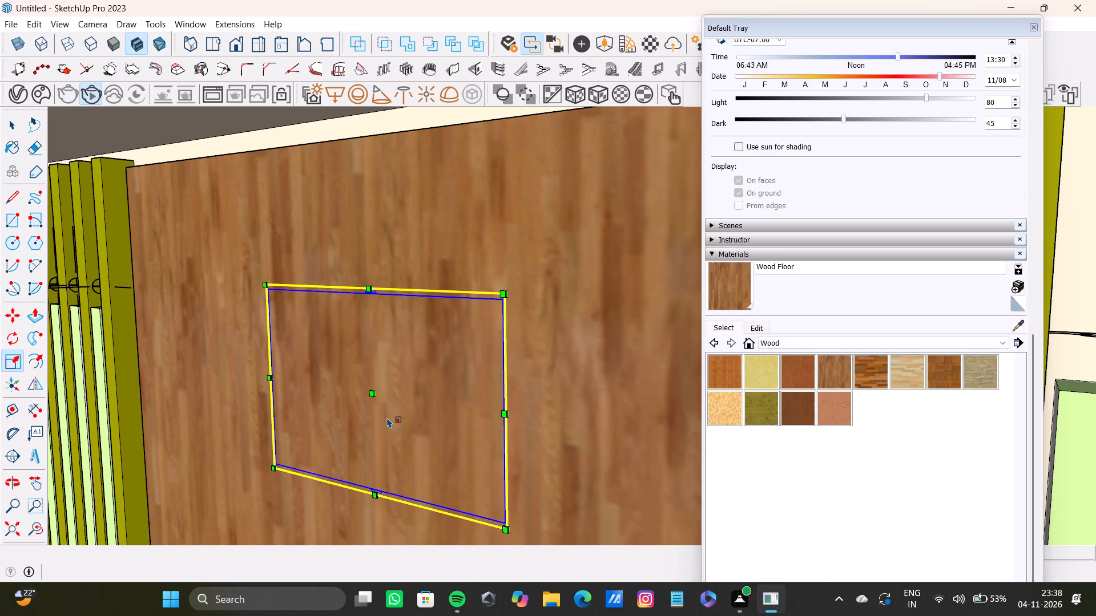
pyautogui.scroll(-3, 366, 432)
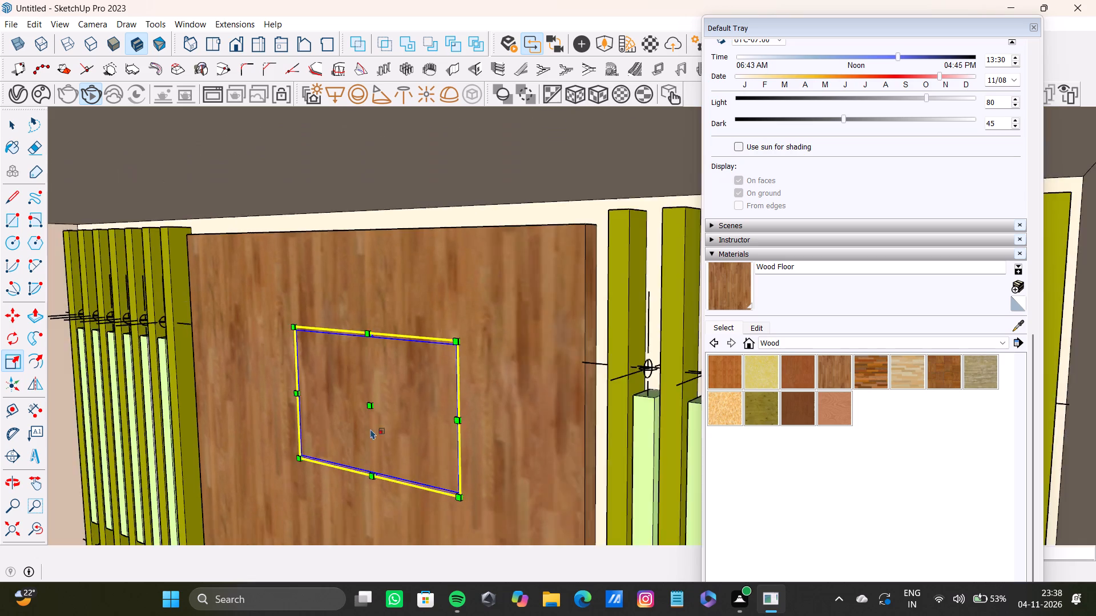
pyautogui.scroll(-4, 370, 429)
pyautogui.click(13, 522)
pyautogui.moveTo(445, 438); pyautogui.dragTo(433, 458, button='middle')
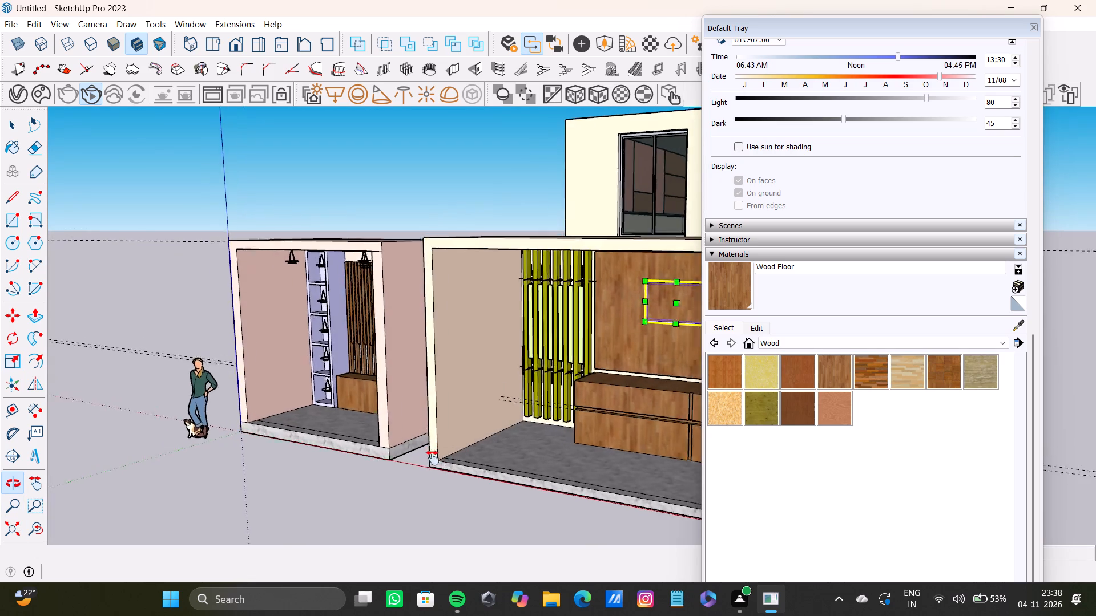
pyautogui.moveTo(433, 458); pyautogui.dragTo(517, 465, button='middle')
# Move the enlarged TV by its lower corner out of the wood panel to a spot in front of it, over the wood box.
pyautogui.scroll(4, 558, 393)
pyautogui.keyDown('shift'); pyautogui.moveTo(585, 364); pyautogui.dragTo(363, 414, button='middle'); pyautogui.keyUp('shift')
pyautogui.scroll(6, 512, 334)
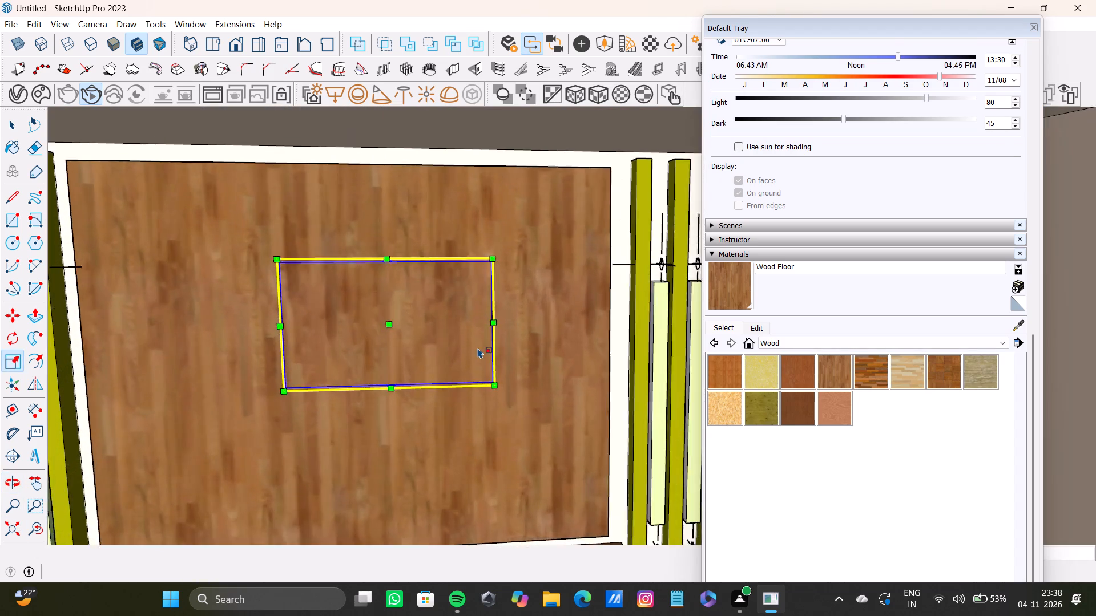
pyautogui.scroll(2, 478, 348)
pyautogui.moveTo(478, 348); pyautogui.dragTo(373, 355, button='middle')
pyautogui.scroll(7, 485, 371)
pyautogui.press('space')
pyautogui.click(497, 387)
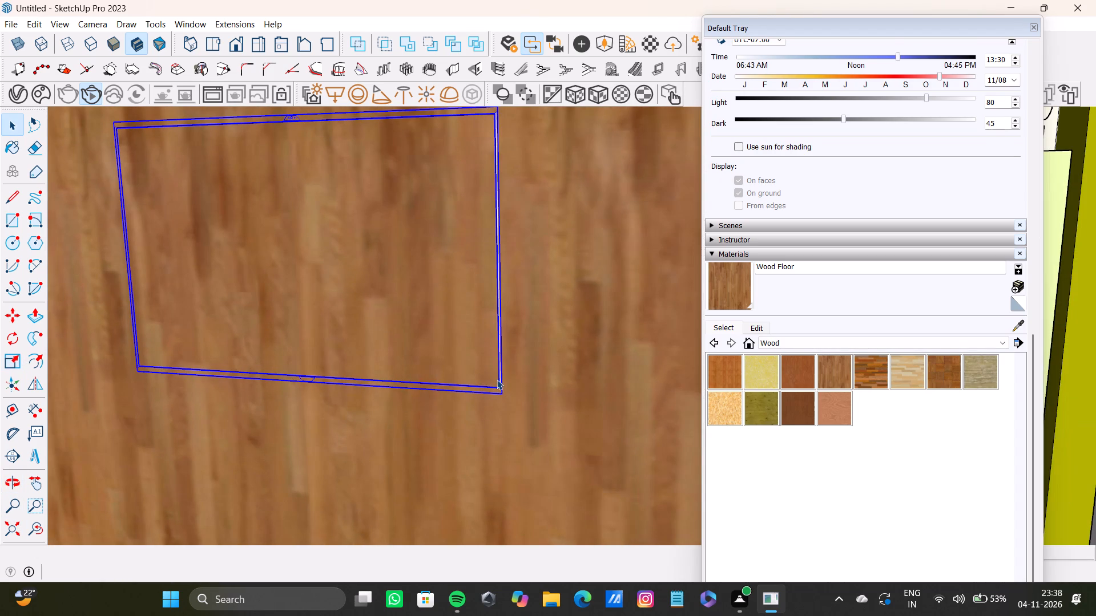
pyautogui.press(',')
pyautogui.press('m')
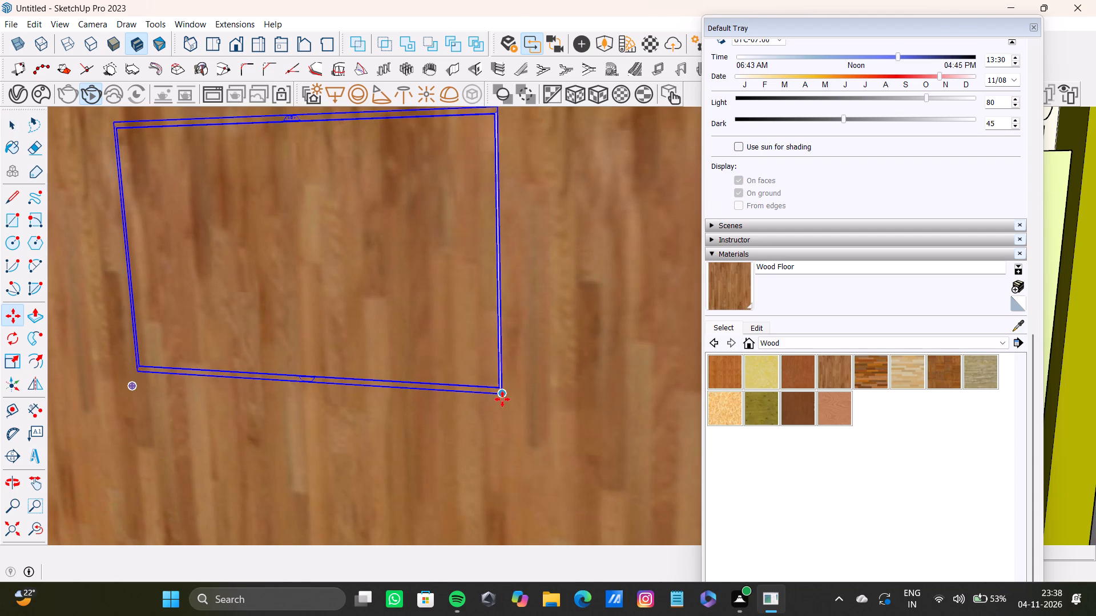
pyautogui.click(502, 399)
pyautogui.scroll(-4, 507, 419)
pyautogui.moveTo(505, 403); pyautogui.dragTo(370, 406, button='middle')
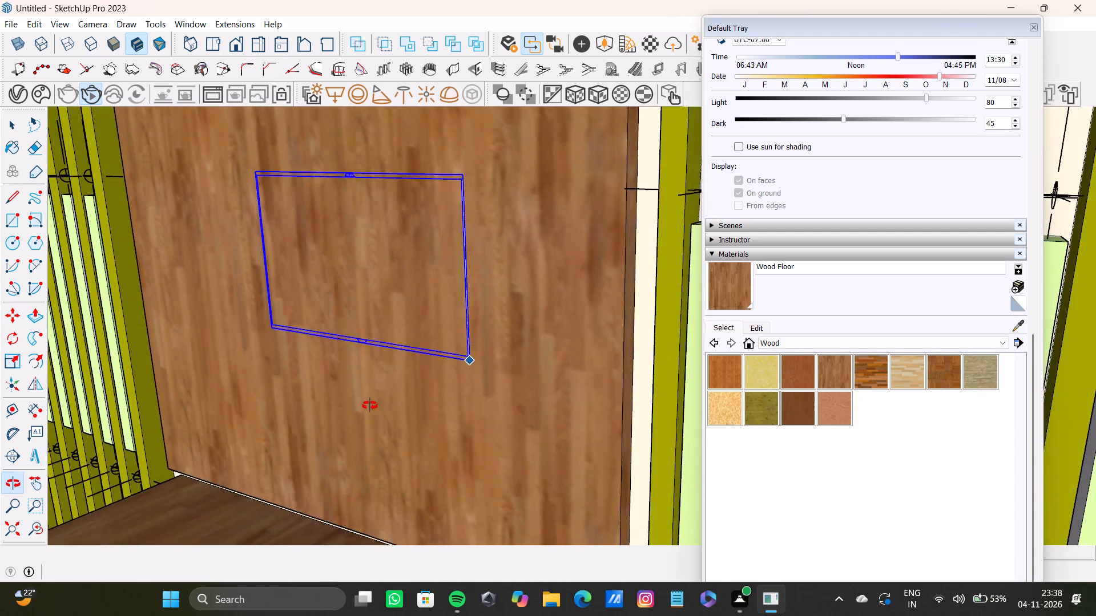
pyautogui.moveTo(370, 406); pyautogui.dragTo(361, 412, button='middle')
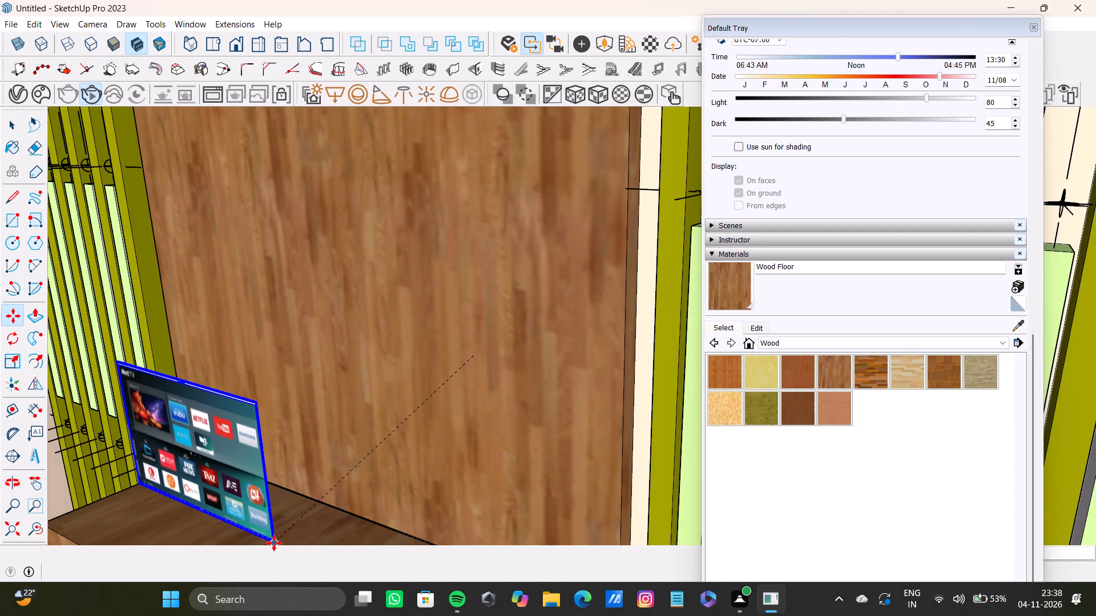
pyautogui.click(277, 533)
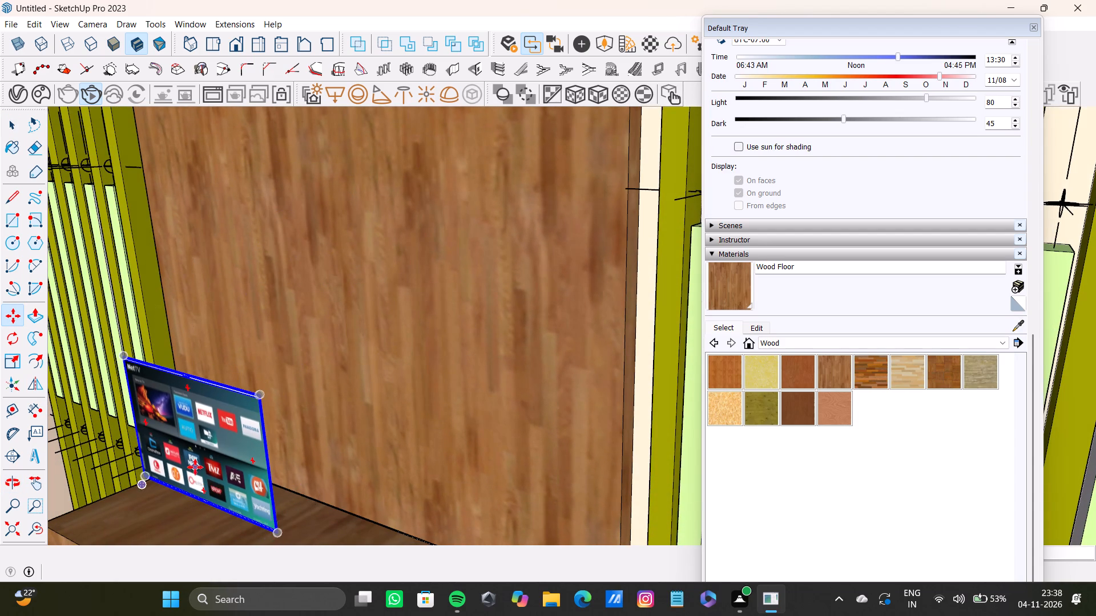
# Scale the TV's depth outward from the centre of its screen to give it a thicker body.
pyautogui.scroll(4, 195, 456)
pyautogui.press('s')
pyautogui.scroll(5, 192, 452)
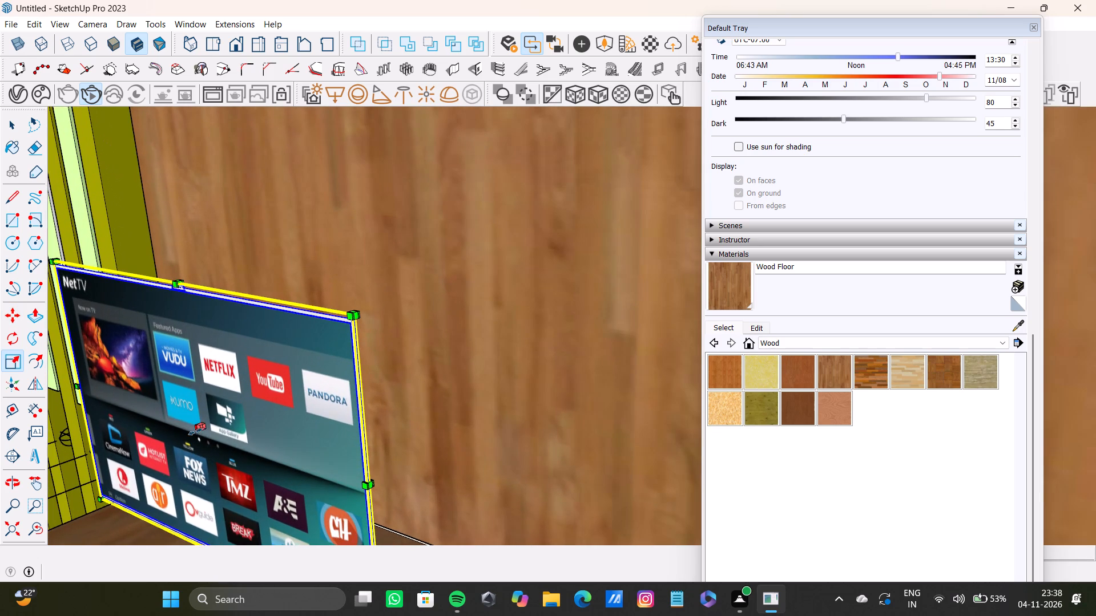
pyautogui.moveTo(199, 431); pyautogui.dragTo(168, 448)
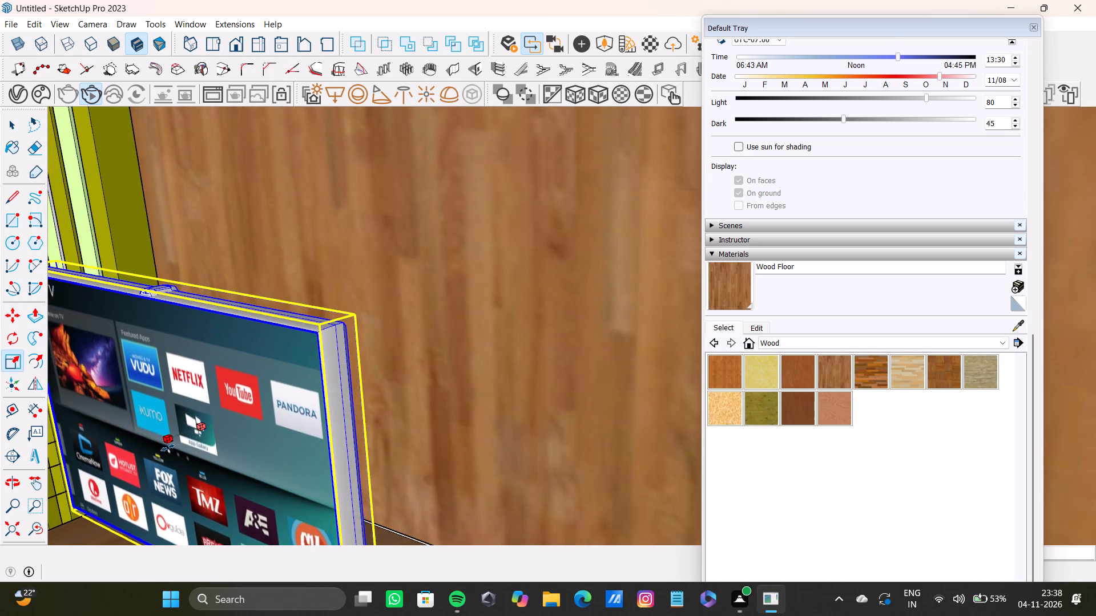
pyautogui.moveTo(168, 448); pyautogui.dragTo(164, 451)
# Move the thickened TV by its lower front corner to a spot on top of the wood box, in front of the panel.
pyautogui.scroll(-5, 175, 445)
pyautogui.keyDown('shift'); pyautogui.moveTo(177, 444); pyautogui.dragTo(285, 294, button='middle'); pyautogui.keyUp('shift')
pyautogui.press('m')
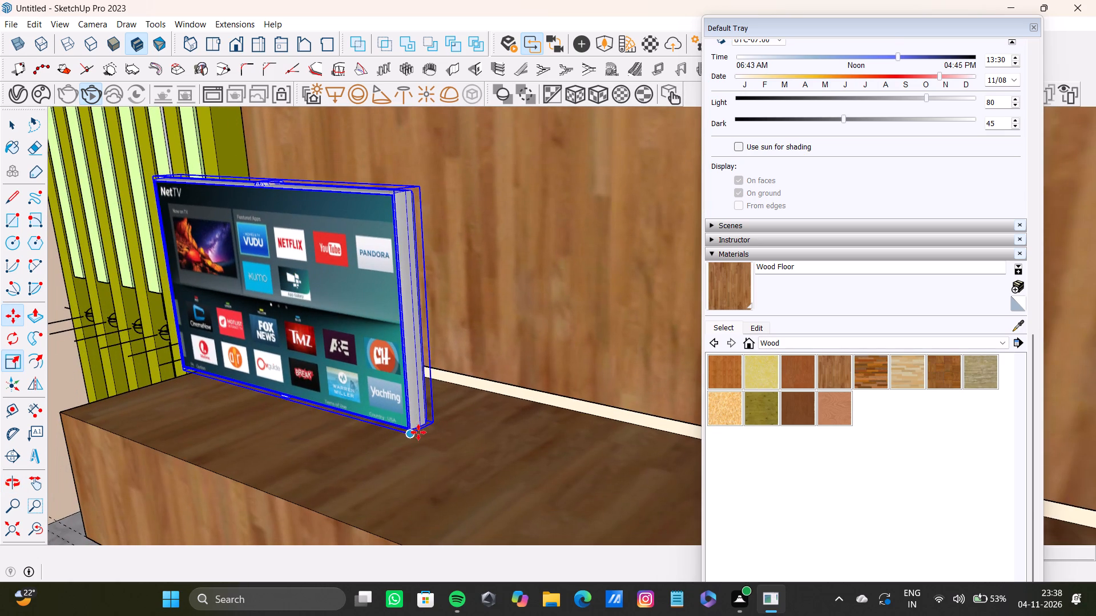
pyautogui.click(411, 438)
pyautogui.scroll(-5, 480, 339)
pyautogui.keyDown('shift'); pyautogui.moveTo(499, 249); pyautogui.dragTo(385, 488, button='middle'); pyautogui.keyUp('shift')
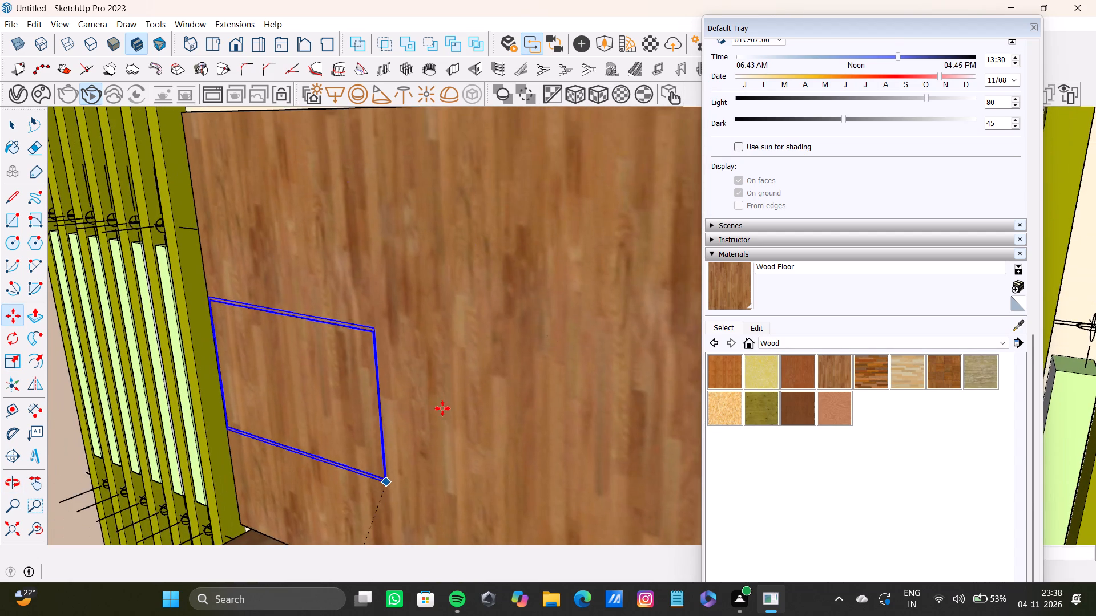
pyautogui.scroll(-4, 563, 388)
pyautogui.keyDown('shift'); pyautogui.moveTo(541, 400); pyautogui.dragTo(478, 365, button='middle'); pyautogui.keyUp('shift')
pyautogui.click(12, 538)
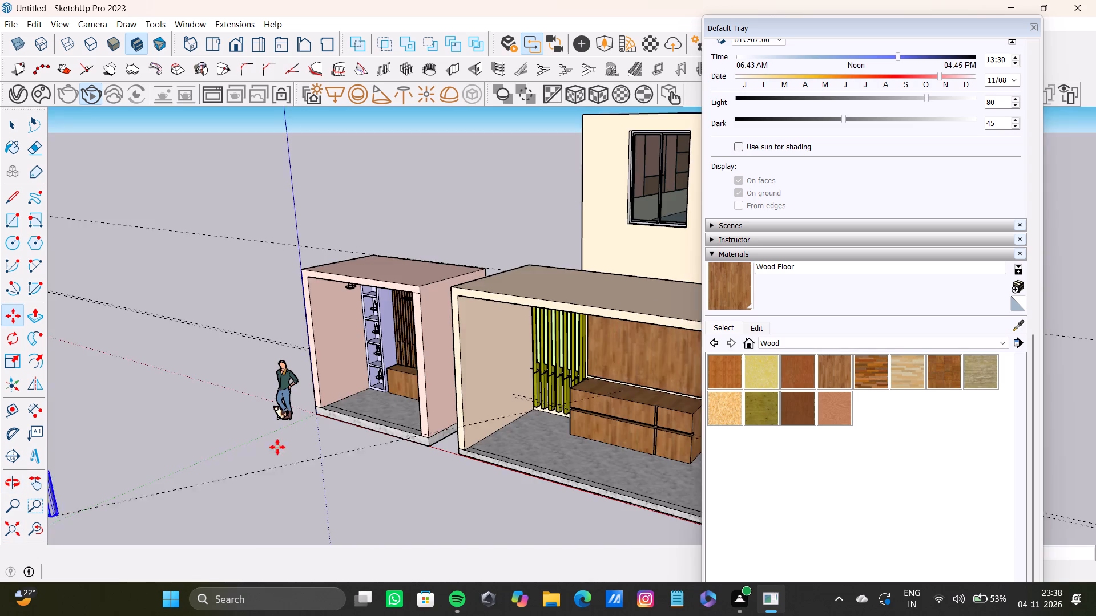
pyautogui.moveTo(341, 426); pyautogui.dragTo(110, 459, button='middle')
pyautogui.scroll(10, 266, 383)
pyautogui.moveTo(392, 368); pyautogui.dragTo(299, 354, button='middle')
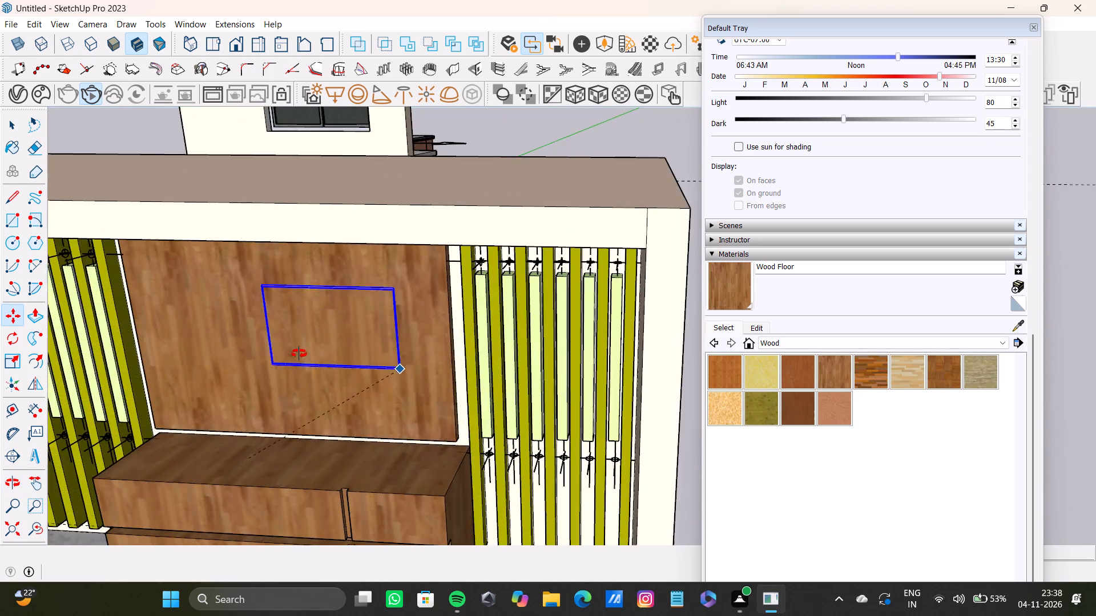
pyautogui.moveTo(299, 354); pyautogui.dragTo(315, 374, button='middle')
pyautogui.scroll(3, 323, 375)
pyautogui.click(361, 441)
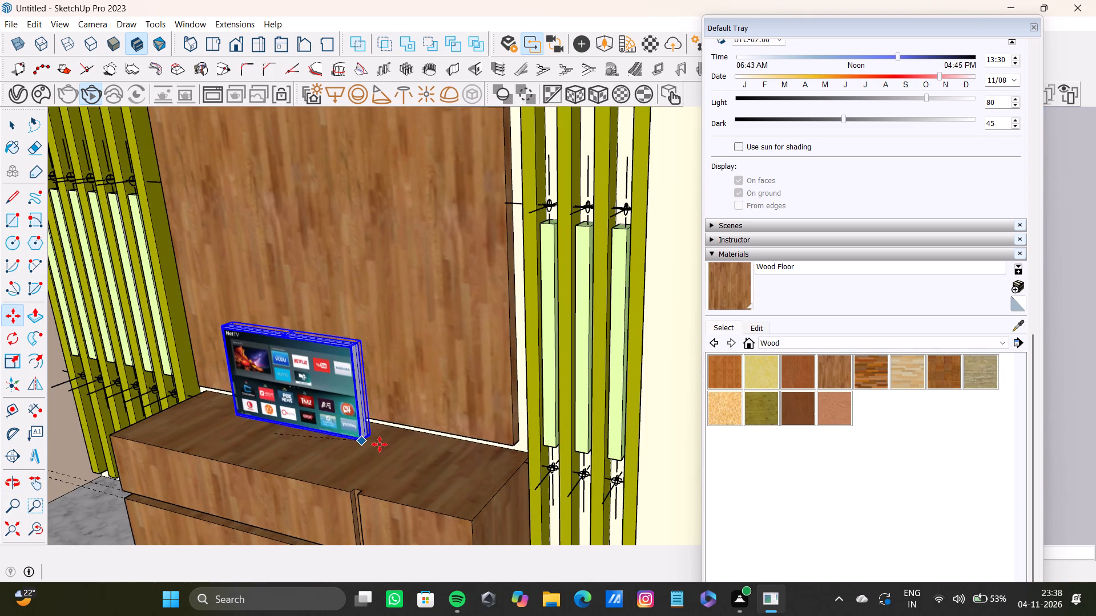
# Move the TV by its lower corner up the wood panel to a position above the wood box.
pyautogui.scroll(4, 387, 443)
pyautogui.keyDown('shift'); pyautogui.moveTo(429, 410); pyautogui.dragTo(406, 499, button='middle'); pyautogui.keyUp('shift')
pyautogui.scroll(3, 411, 534)
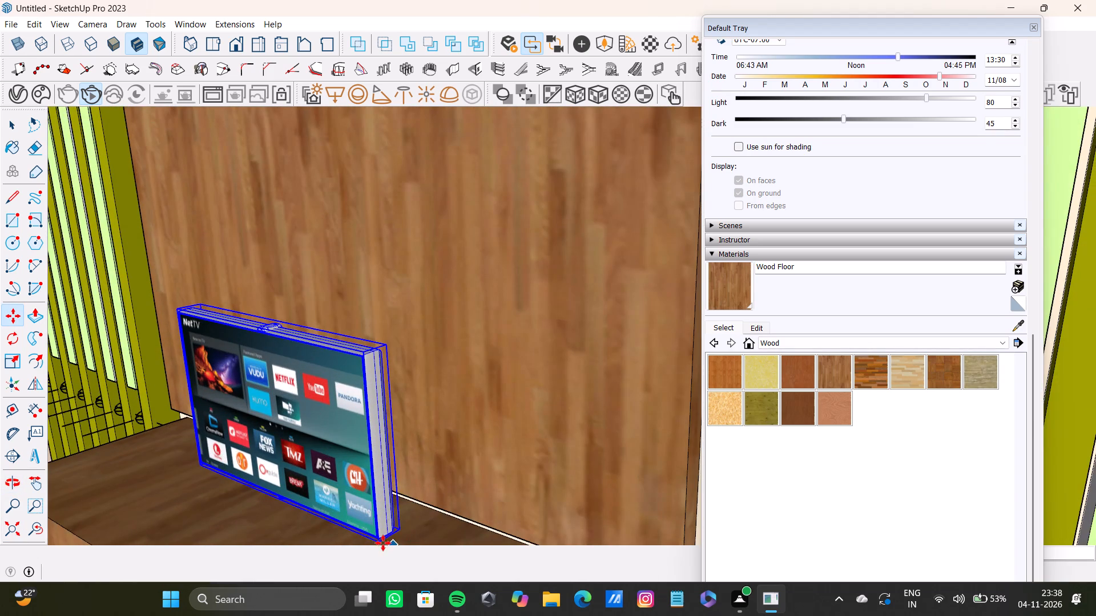
pyautogui.moveTo(382, 541); pyautogui.dragTo(386, 525)
pyautogui.moveTo(479, 368); pyautogui.dragTo(462, 514, button='middle')
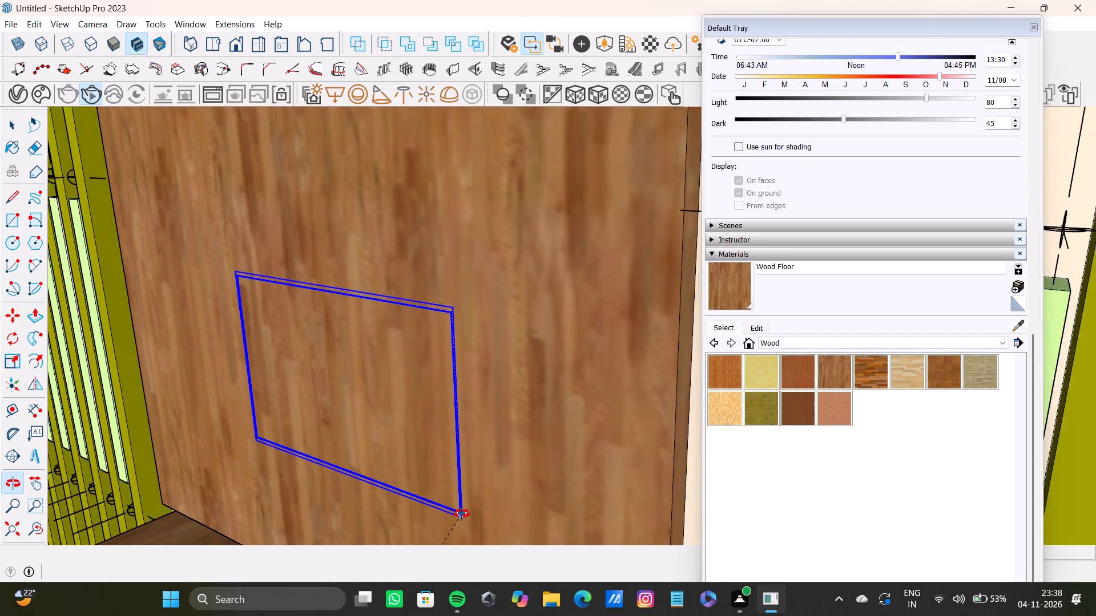
pyautogui.moveTo(462, 514); pyautogui.dragTo(452, 506, button='middle')
pyautogui.click(450, 376)
pyautogui.click(452, 382)
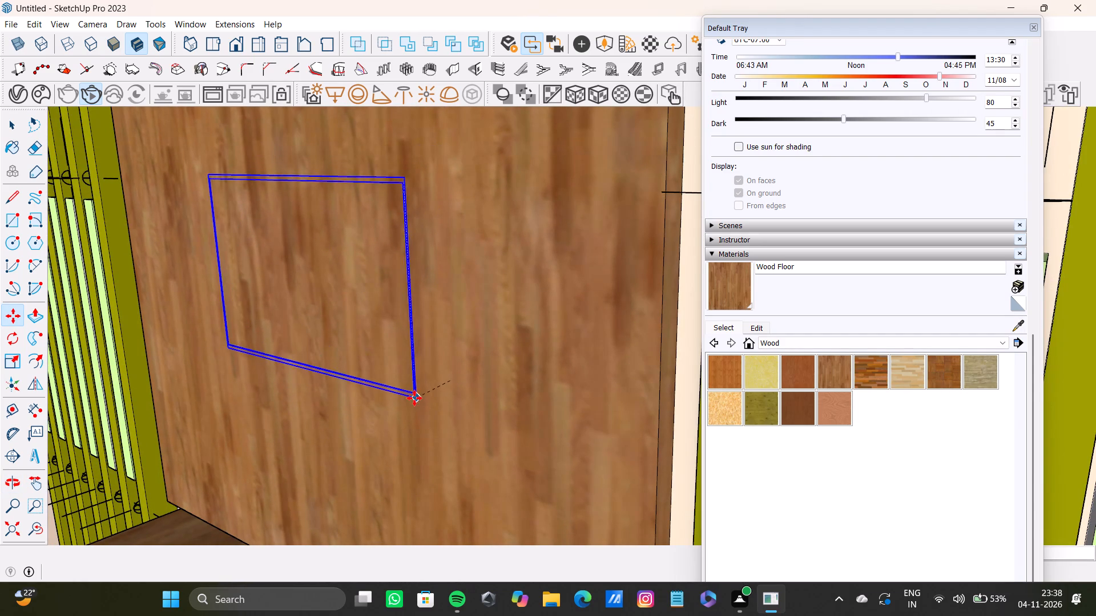
pyautogui.scroll(-4, 364, 485)
pyautogui.keyDown('shift'); pyautogui.moveTo(425, 367); pyautogui.dragTo(403, 375, button='middle'); pyautogui.keyUp('shift')
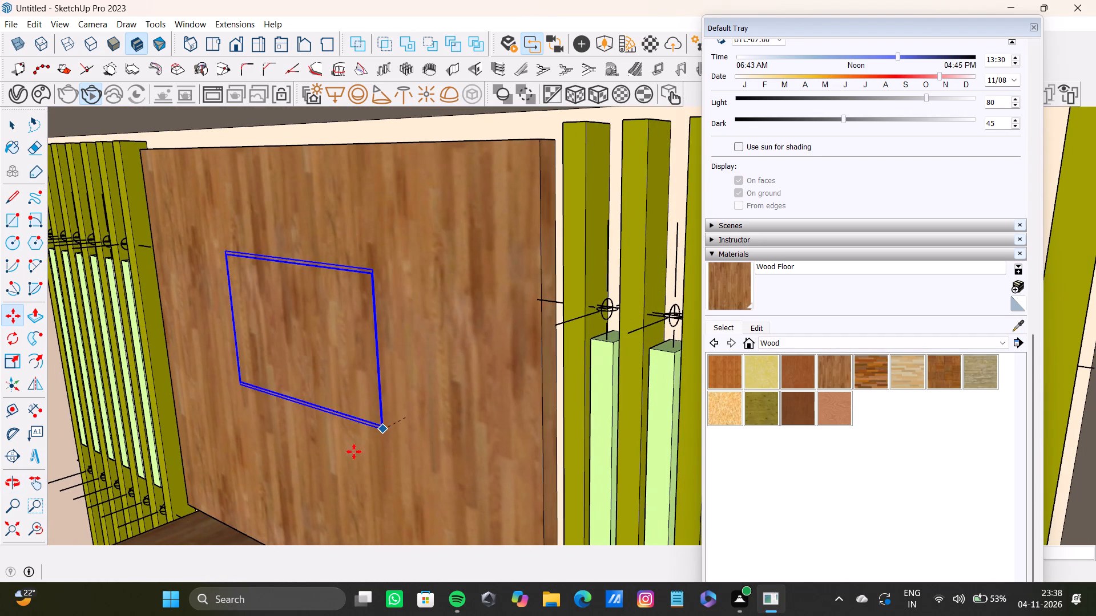
pyautogui.keyDown('shift'); pyautogui.moveTo(295, 492); pyautogui.dragTo(293, 433, button='middle'); pyautogui.keyUp('shift')
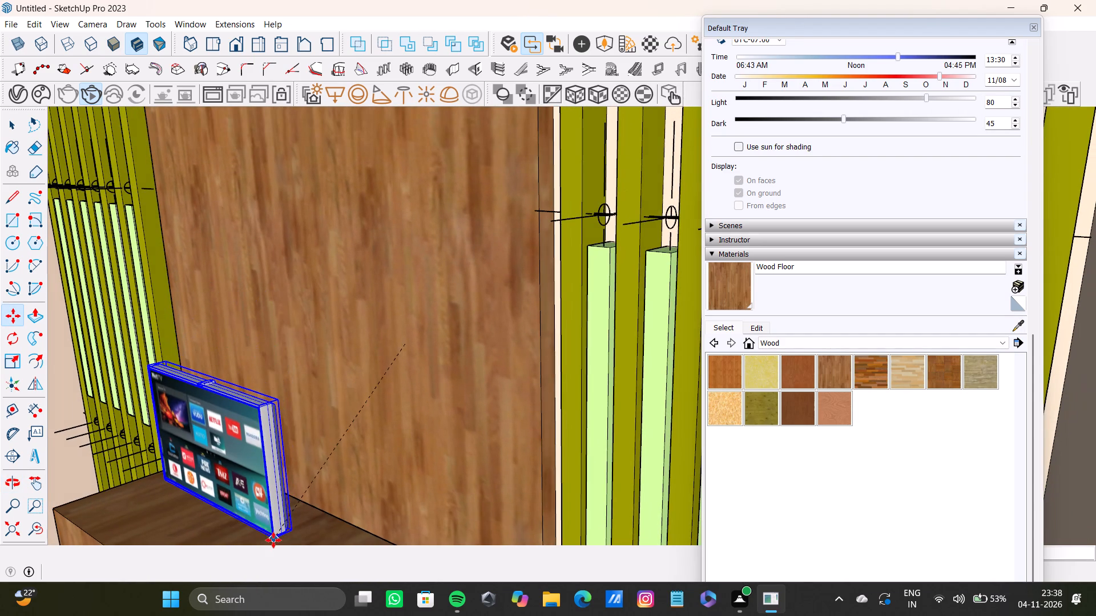
pyautogui.click(273, 540)
pyautogui.click(217, 394)
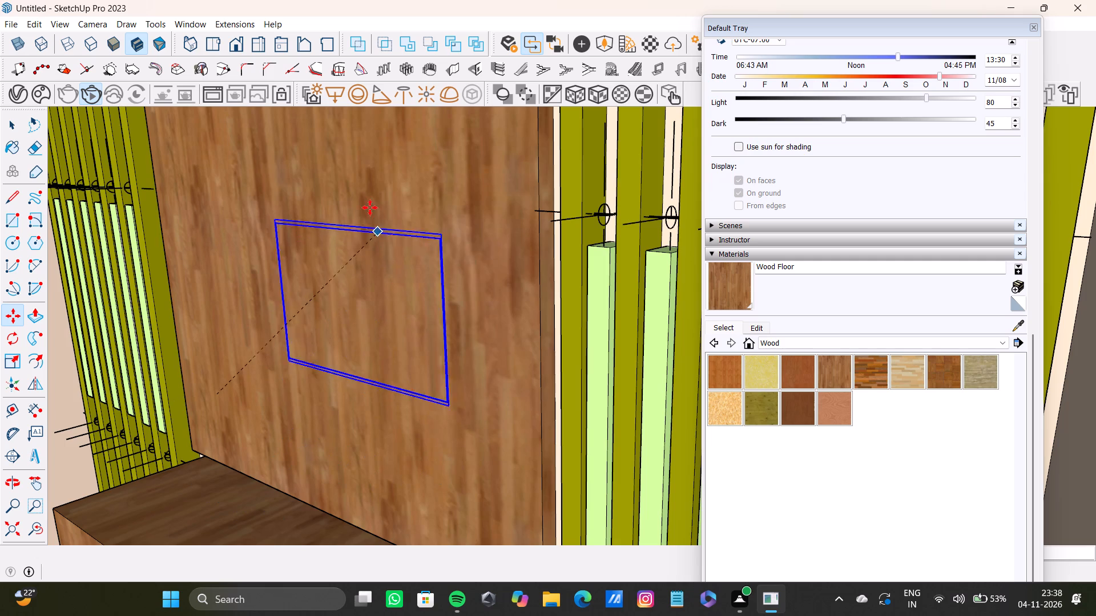
pyautogui.click(338, 154)
pyautogui.click(405, 327)
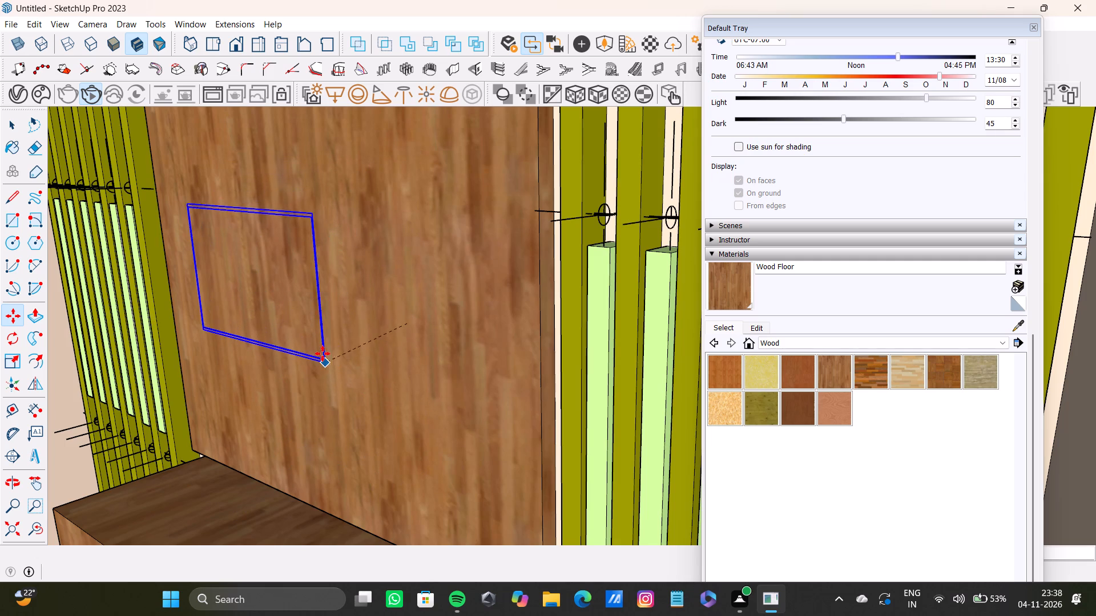
# Bring the TV forward out of the wood panel by its lower corner and set it on the panel's front face.
pyautogui.press('Left')
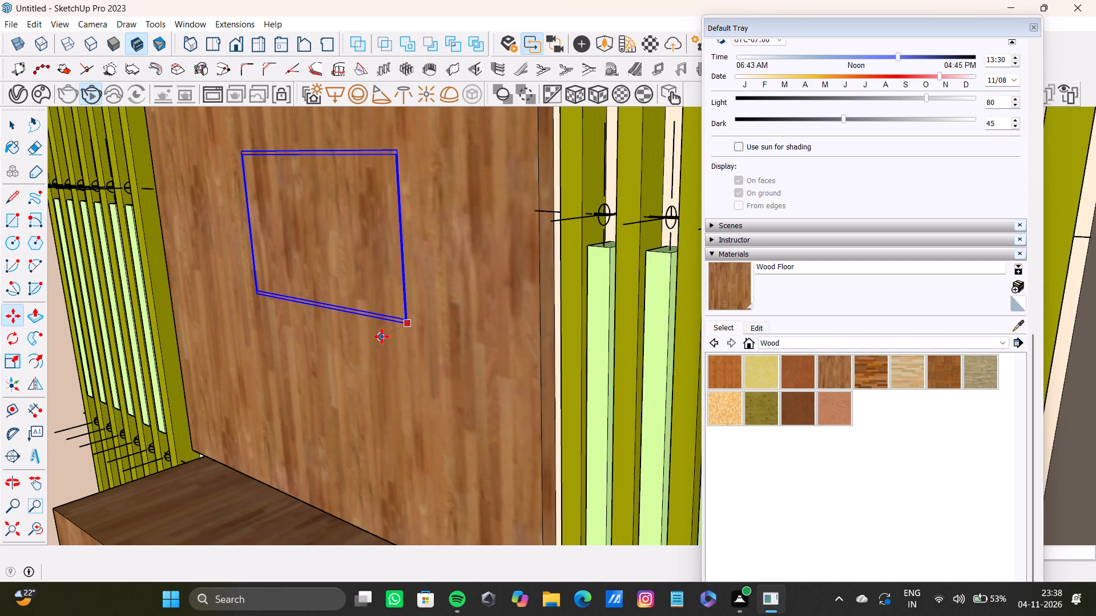
pyautogui.press('Right')
pyautogui.press('Left')
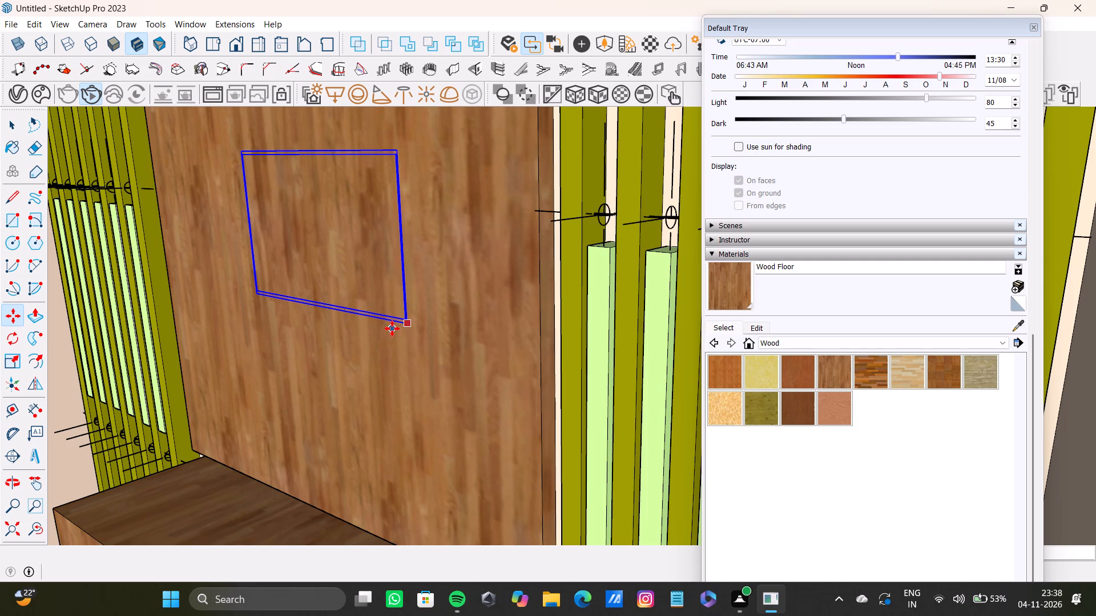
pyautogui.click(404, 325)
pyautogui.press('Up')
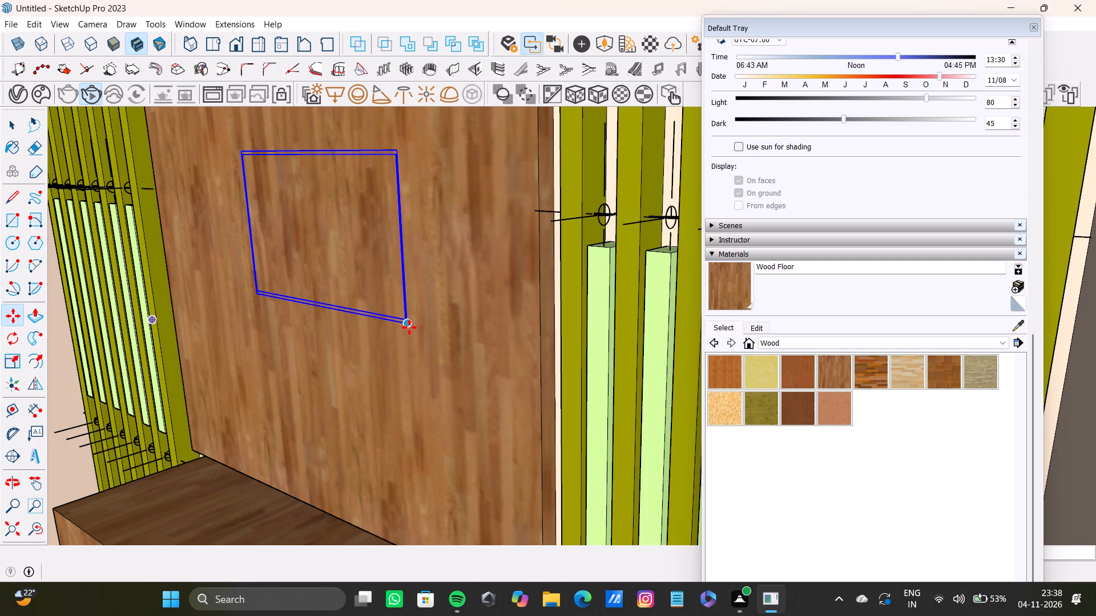
pyautogui.click(409, 327)
pyautogui.press('Left')
pyautogui.click(404, 322)
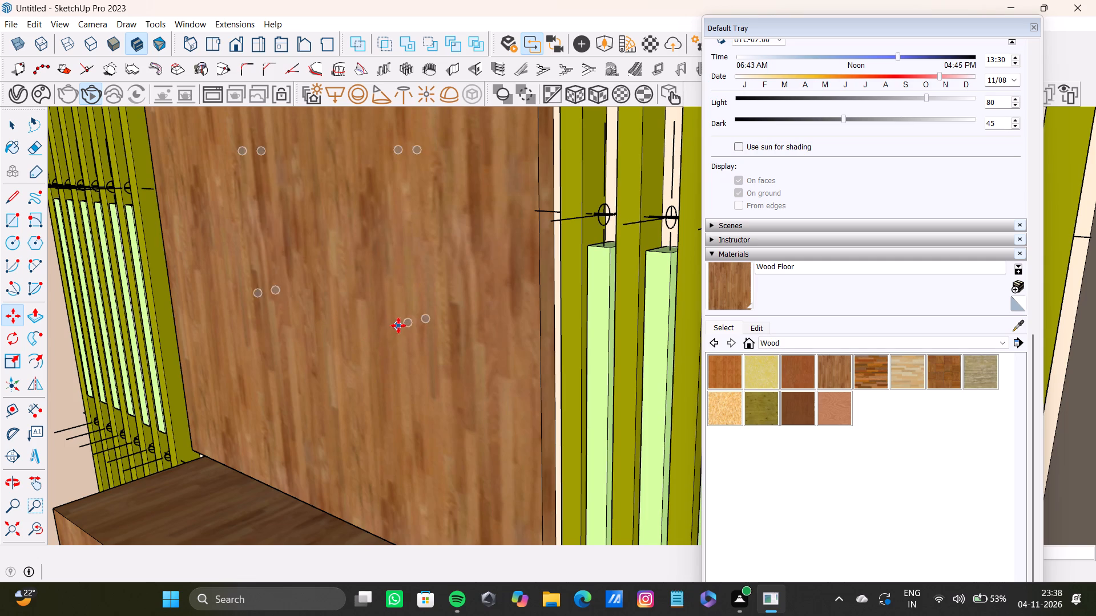
pyautogui.click(408, 326)
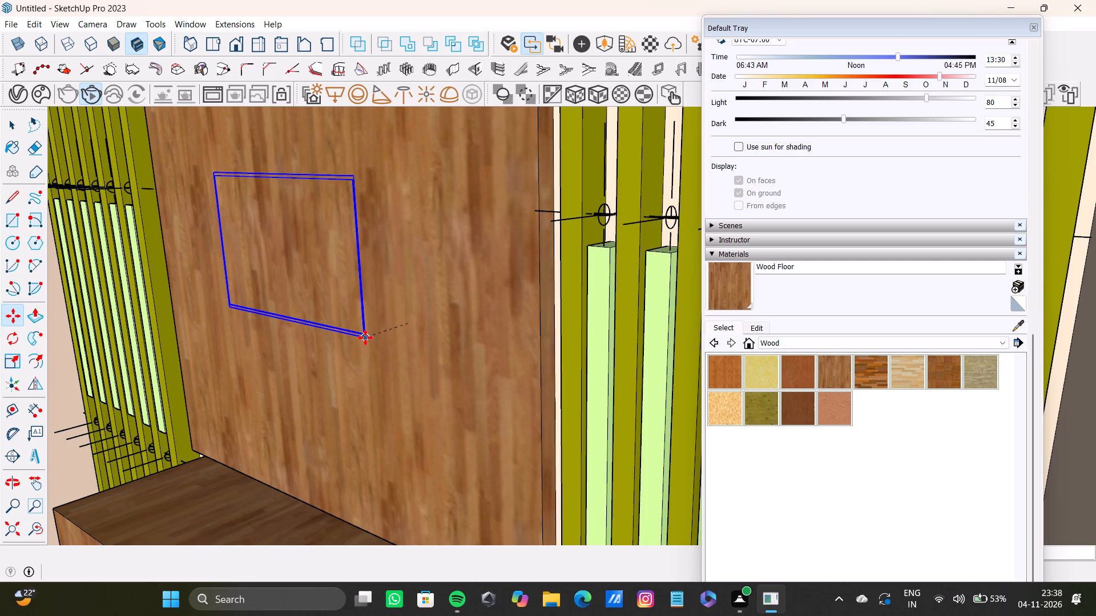
pyautogui.click(374, 336)
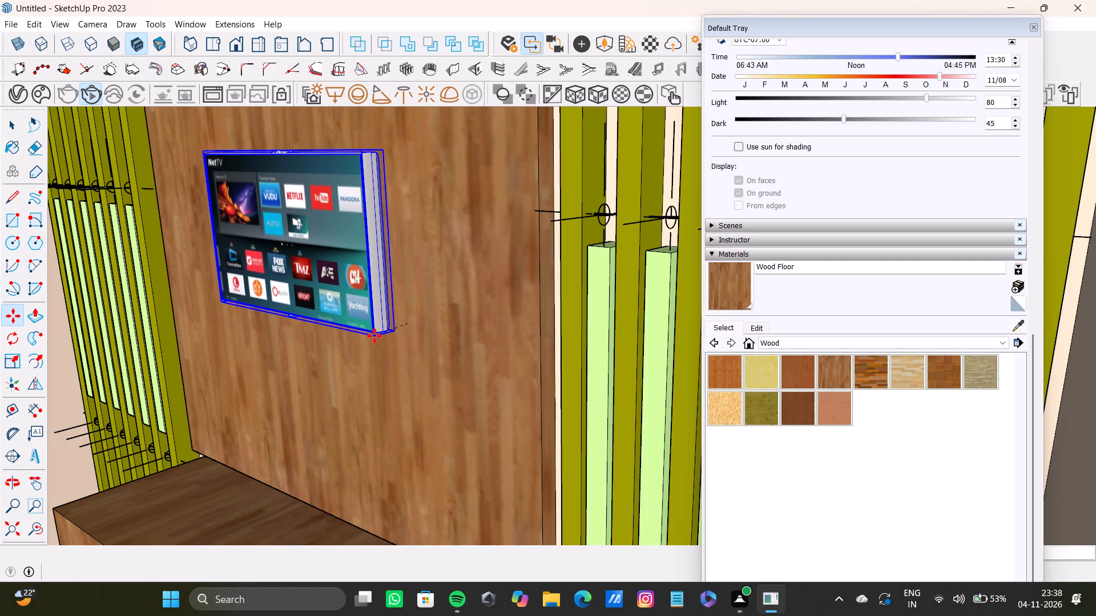
pyautogui.press('space')
# Enlarge the mounted TV by scaling it from its lower right corner.
pyautogui.scroll(-7, 391, 335)
pyautogui.click(9, 533)
pyautogui.moveTo(268, 460); pyautogui.dragTo(339, 396, button='middle')
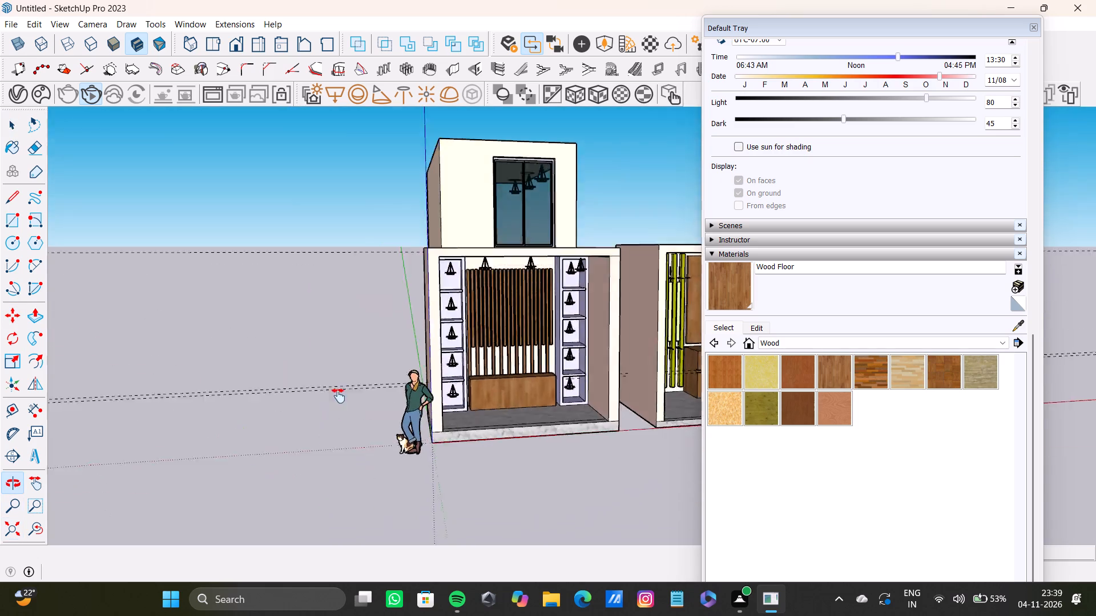
pyautogui.moveTo(339, 396); pyautogui.dragTo(111, 413, button='middle')
pyautogui.scroll(16, 438, 339)
pyautogui.moveTo(458, 333); pyautogui.dragTo(438, 327, button='middle')
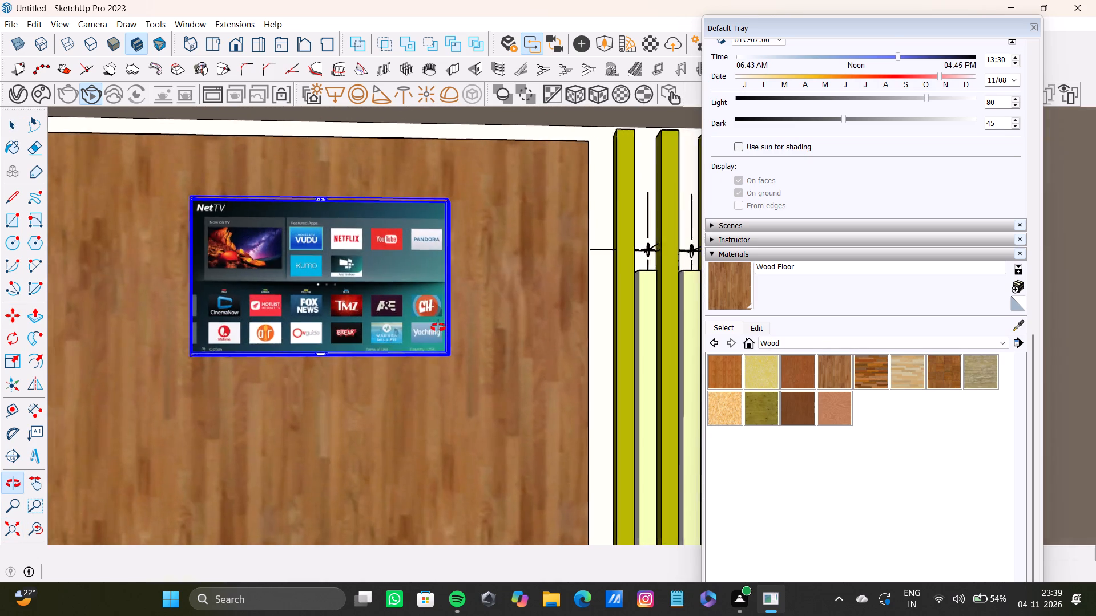
pyautogui.moveTo(438, 327); pyautogui.dragTo(368, 284, button='middle')
pyautogui.press('s')
pyautogui.moveTo(448, 347); pyautogui.dragTo(483, 440)
pyautogui.scroll(-4, 439, 430)
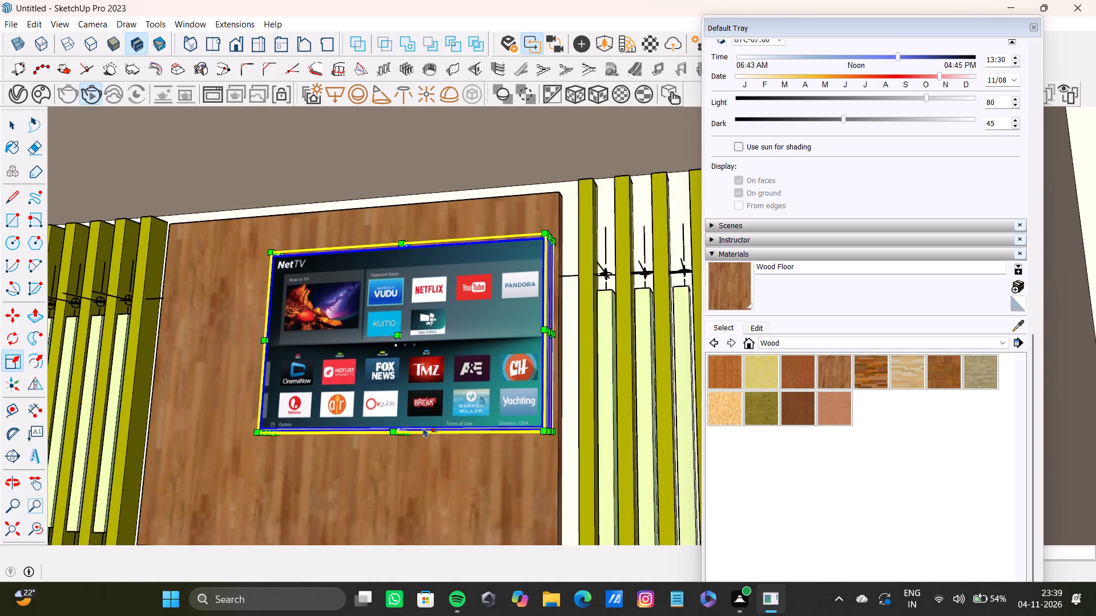
# Enlarge the TV further by scaling it from its lower left back corner.
pyautogui.keyDown('shift'); pyautogui.moveTo(402, 418); pyautogui.dragTo(660, 356, button='middle'); pyautogui.keyUp('shift')
pyautogui.scroll(3, 341, 342)
pyautogui.moveTo(341, 342); pyautogui.dragTo(509, 386, button='middle')
pyautogui.scroll(3, 510, 387)
pyautogui.moveTo(521, 357); pyautogui.dragTo(396, 432)
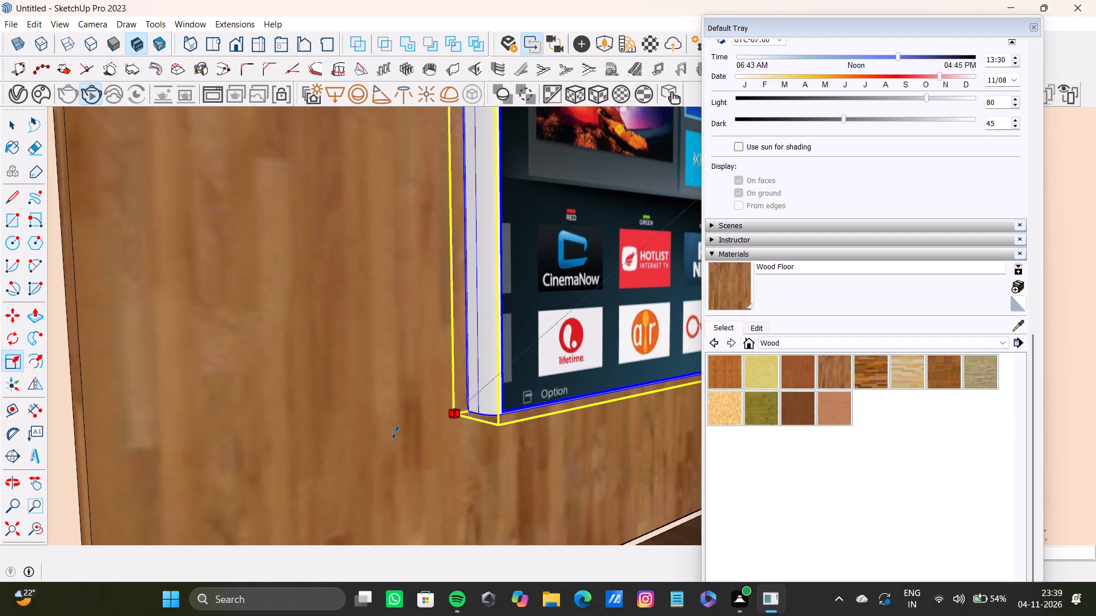
pyautogui.moveTo(396, 432); pyautogui.dragTo(351, 453)
# Move the enlarged TV by its lower right corner along the red axis to centre it on the wood panel.
pyautogui.scroll(-14, 357, 421)
pyautogui.moveTo(371, 420); pyautogui.dragTo(153, 387, button='middle')
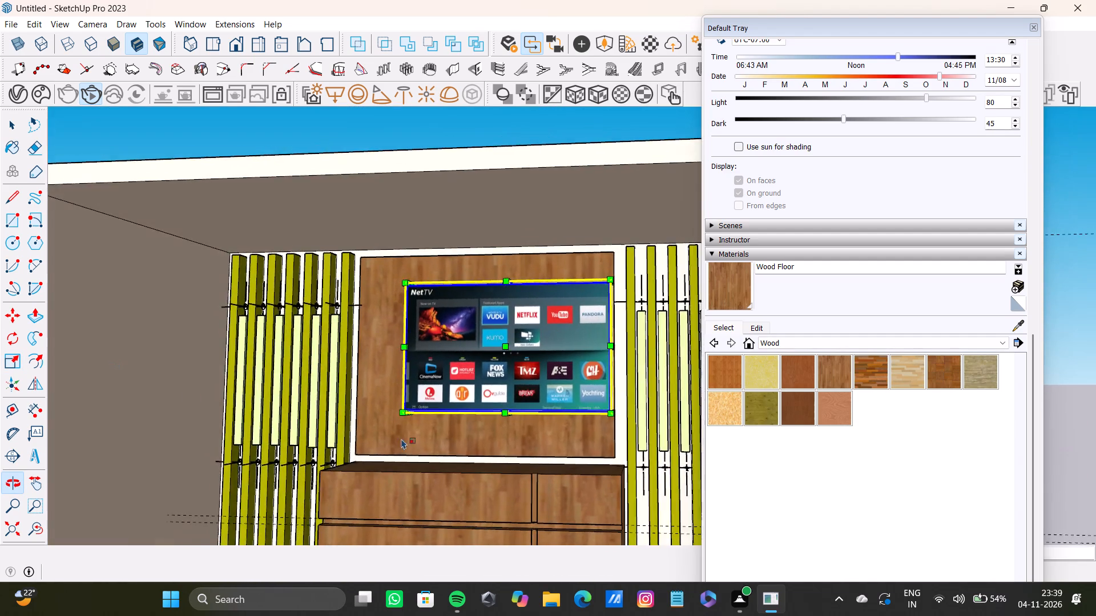
pyautogui.keyDown('shift'); pyautogui.scroll(8, 483, 435); pyautogui.keyUp('shift')
pyautogui.moveTo(527, 378); pyautogui.dragTo(204, 352, button='middle')
pyautogui.scroll(7, 501, 381)
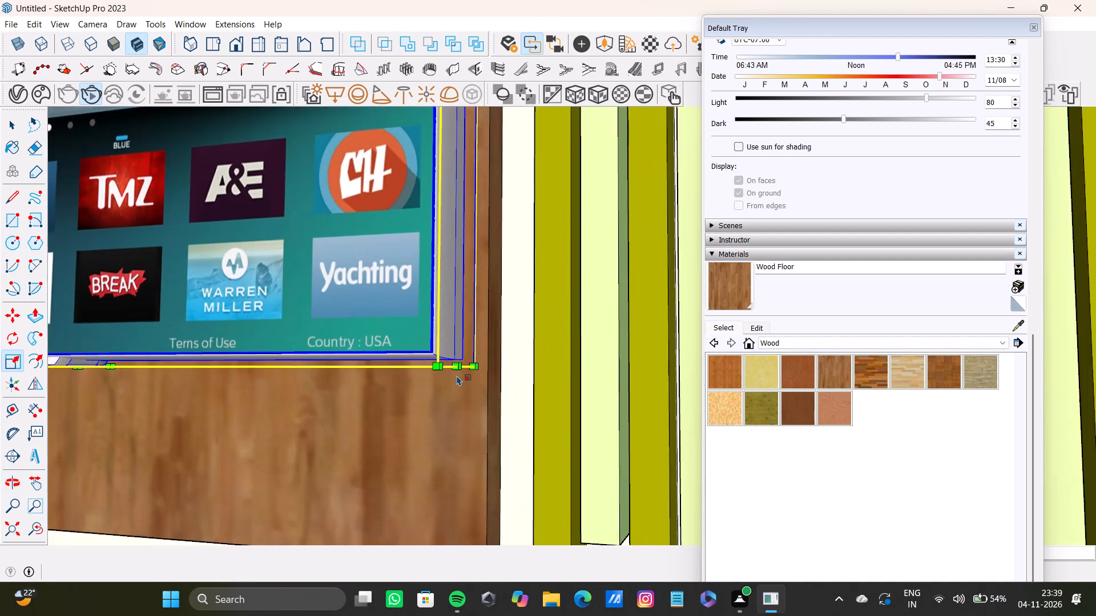
pyautogui.press(',')
pyautogui.press('m')
pyautogui.click(477, 363)
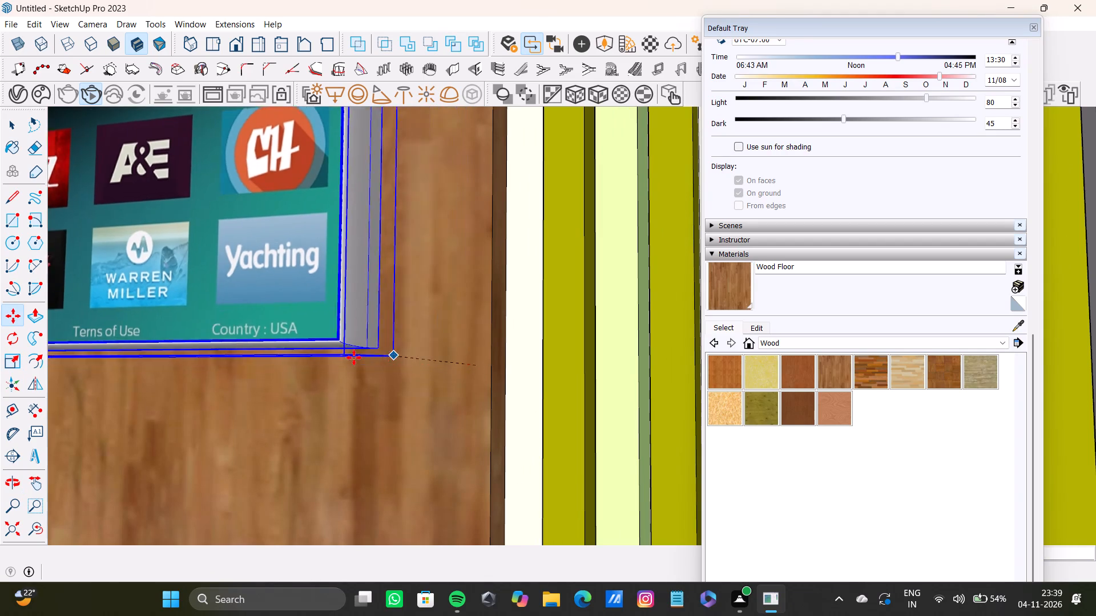
pyautogui.scroll(-7, 354, 358)
pyautogui.keyDown('shift'); pyautogui.moveTo(342, 355); pyautogui.dragTo(587, 390, button='middle'); pyautogui.keyUp('shift')
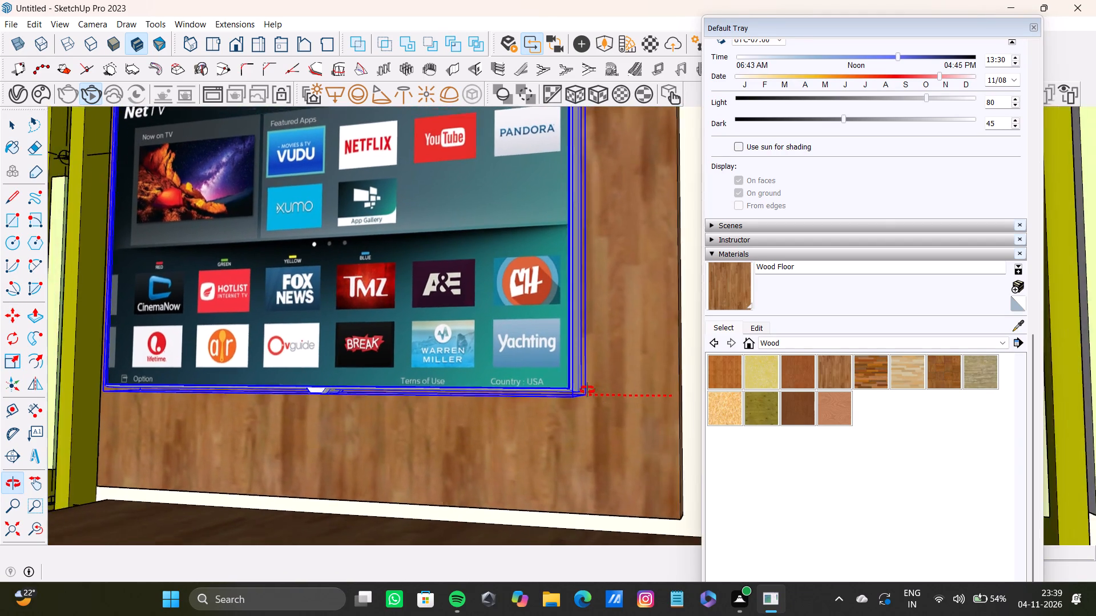
pyautogui.keyDown('shift'); pyautogui.moveTo(587, 390); pyautogui.dragTo(599, 414, button='middle'); pyautogui.keyUp('shift')
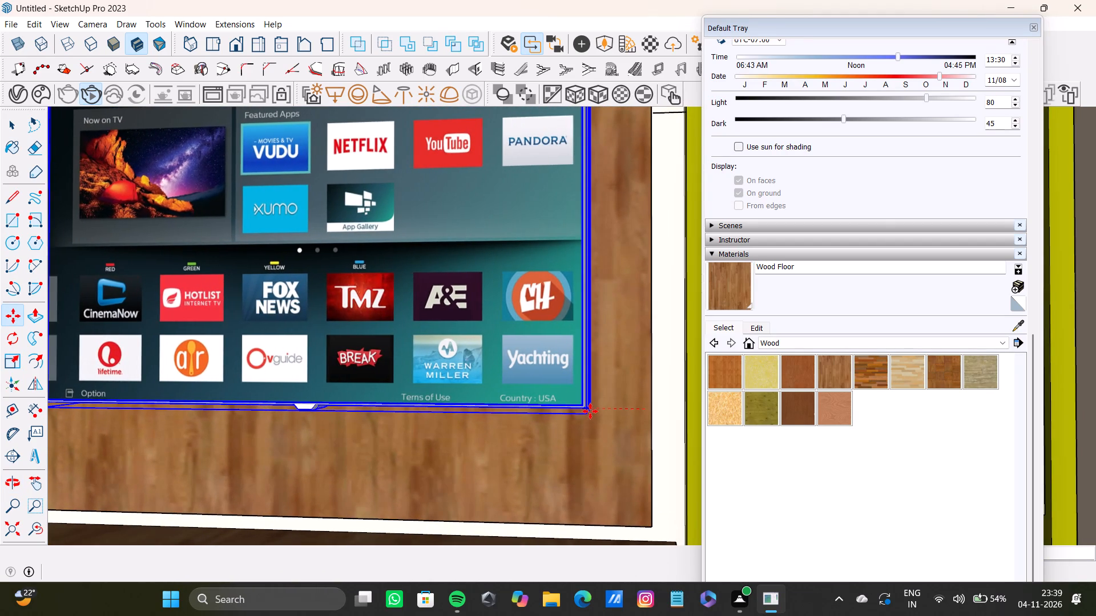
pyautogui.click(590, 411)
pyautogui.press('space')
# Examine the TV's placement on the wood panel and its spacing above the wood box.
pyautogui.click(21, 534)
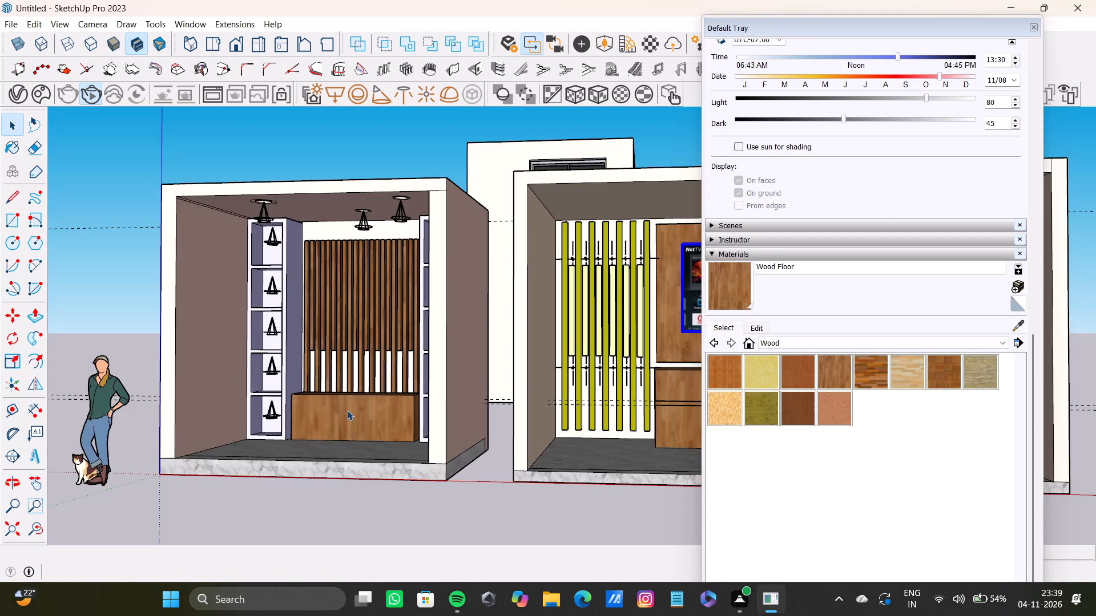
pyautogui.moveTo(347, 410); pyautogui.dragTo(104, 394, button='middle')
pyautogui.scroll(3, 496, 319)
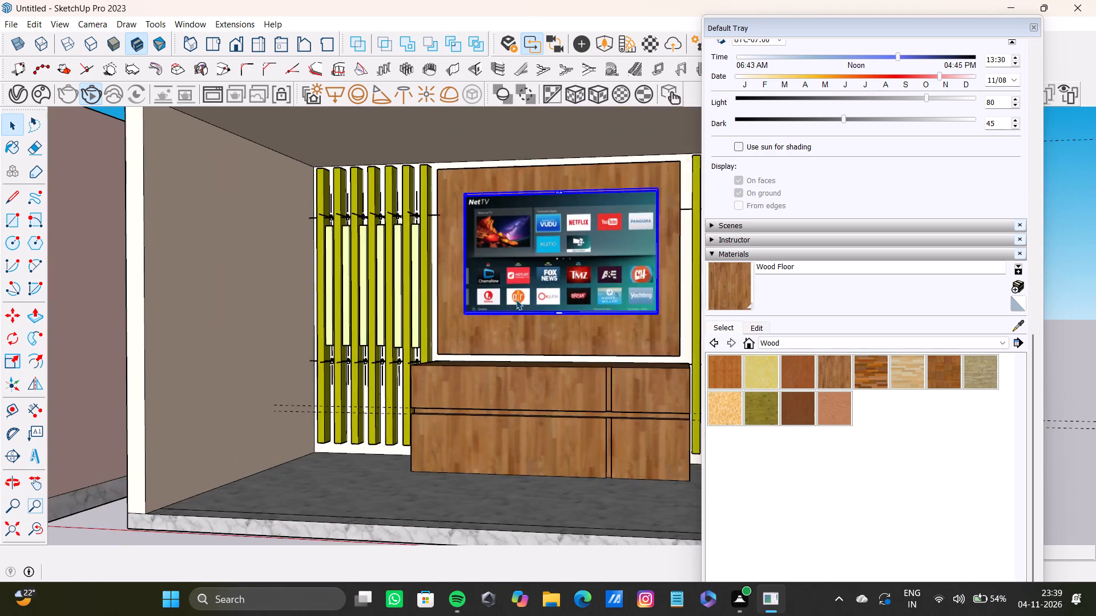
pyautogui.scroll(8, 516, 299)
pyautogui.keyDown('shift'); pyautogui.moveTo(432, 293); pyautogui.dragTo(759, 391, button='middle'); pyautogui.keyUp('shift')
pyautogui.scroll(1, 444, 319)
pyautogui.scroll(-4, 444, 319)
pyautogui.moveTo(443, 320); pyautogui.dragTo(344, 389, button='middle')
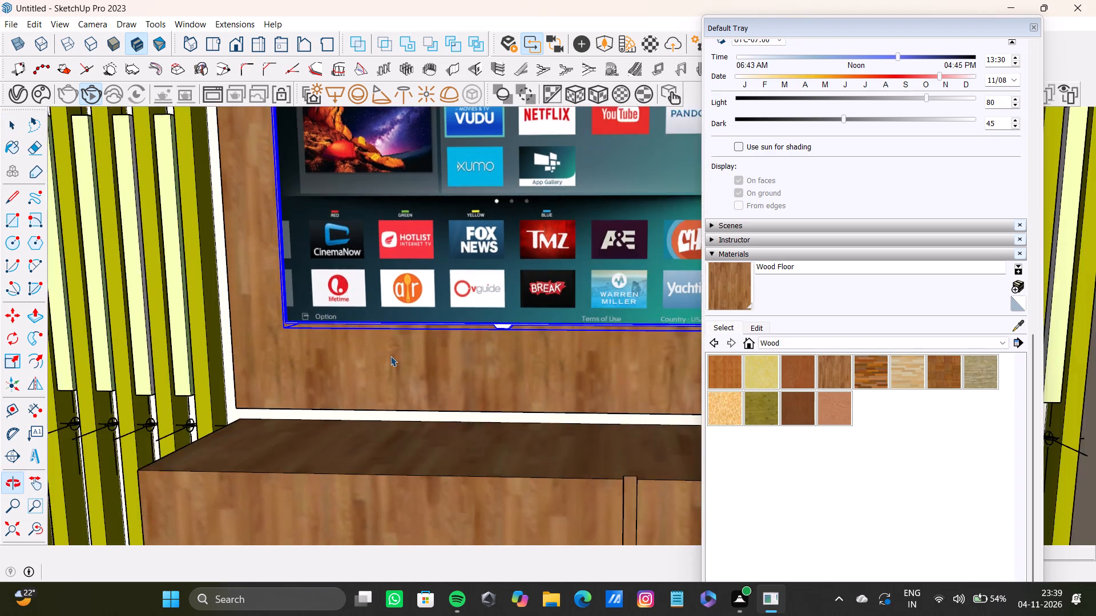
pyautogui.scroll(-3, 398, 354)
pyautogui.moveTo(390, 355); pyautogui.dragTo(456, 355, button='middle')
pyautogui.scroll(-1, 406, 391)
# Move the TV by its lower left corner slightly toward the wood panel's left edge.
pyautogui.scroll(7, 414, 319)
pyautogui.moveTo(343, 348); pyautogui.dragTo(456, 371, button='middle')
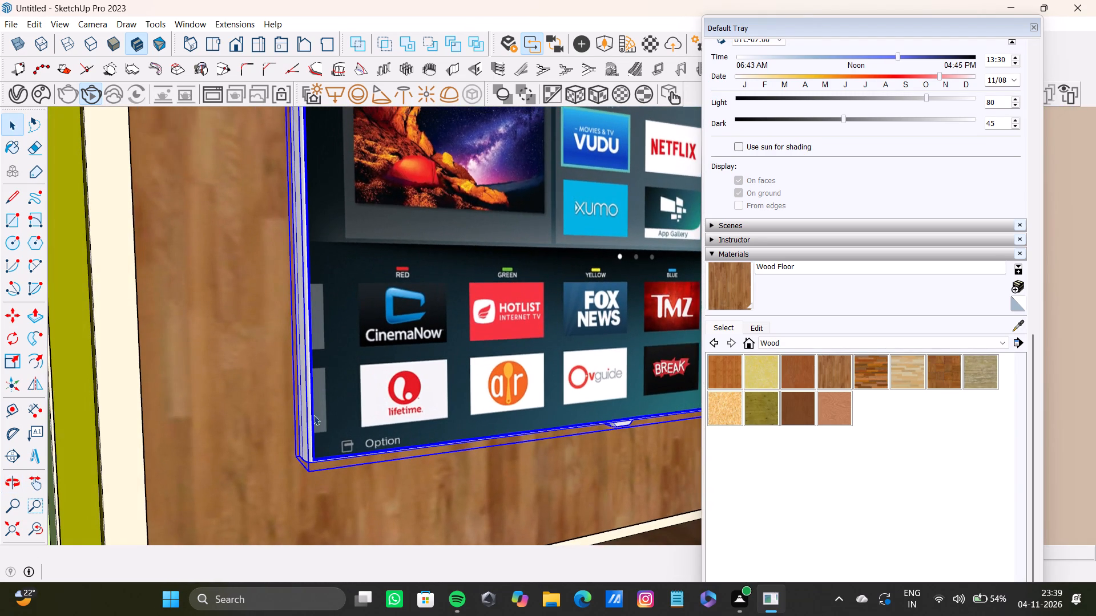
pyautogui.press('m')
pyautogui.press('space')
pyautogui.scroll(7, 316, 463)
pyautogui.press('m')
pyautogui.moveTo(292, 452); pyautogui.dragTo(285, 452)
pyautogui.click(227, 457)
pyautogui.scroll(-6, 284, 464)
# Examine the mounted TV together with the wood panel, box and slatted walls across the whole room.
pyautogui.click(12, 521)
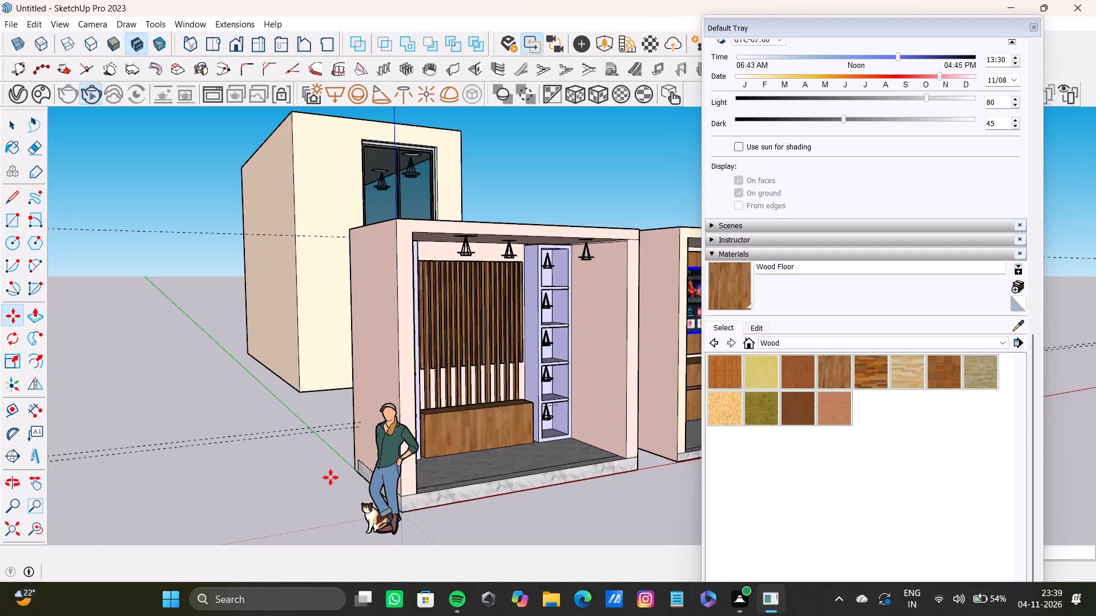
pyautogui.moveTo(378, 449); pyautogui.dragTo(207, 442, button='middle')
pyautogui.scroll(-4, 337, 424)
pyautogui.keyDown('shift'); pyautogui.moveTo(406, 411); pyautogui.dragTo(192, 404, button='middle'); pyautogui.keyUp('shift')
pyautogui.scroll(-4, 395, 415)
pyautogui.moveTo(397, 421); pyautogui.dragTo(321, 353, button='middle')
pyautogui.scroll(12, 324, 359)
pyautogui.keyDown('shift'); pyautogui.moveTo(344, 362); pyautogui.dragTo(421, 396, button='middle'); pyautogui.keyUp('shift')
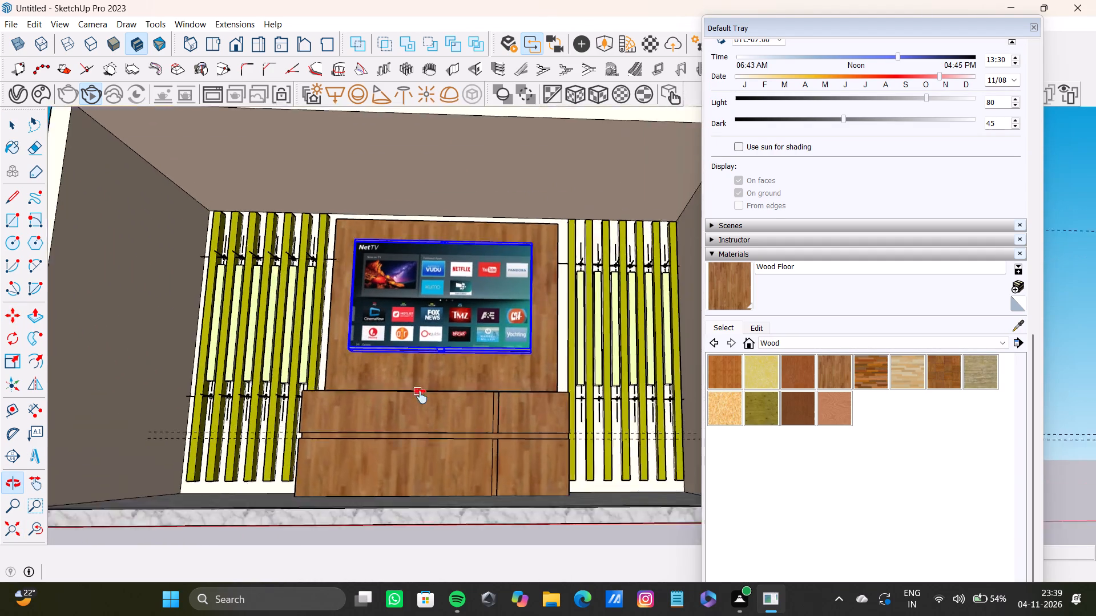
# Start a V-Ray interactive render of the TV wall from a frontal view showing the wood box and slatted walls.
pyautogui.keyDown('shift'); pyautogui.moveTo(421, 396); pyautogui.dragTo(405, 441, button='middle'); pyautogui.keyUp('shift')
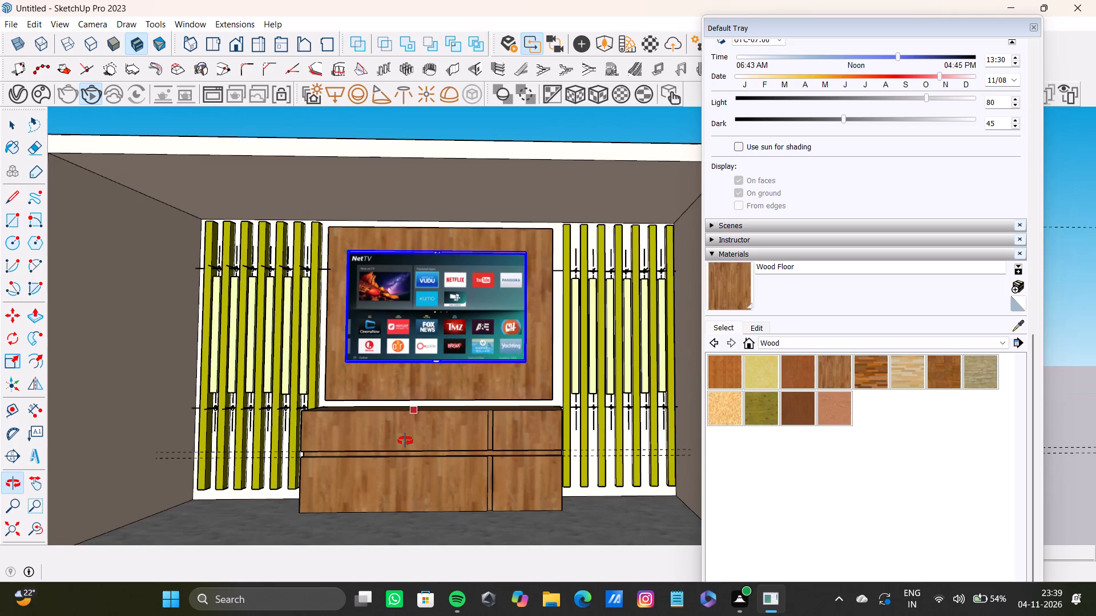
pyautogui.keyDown('shift'); pyautogui.moveTo(405, 441); pyautogui.dragTo(388, 434, button='middle'); pyautogui.keyUp('shift')
pyautogui.click(98, 95)
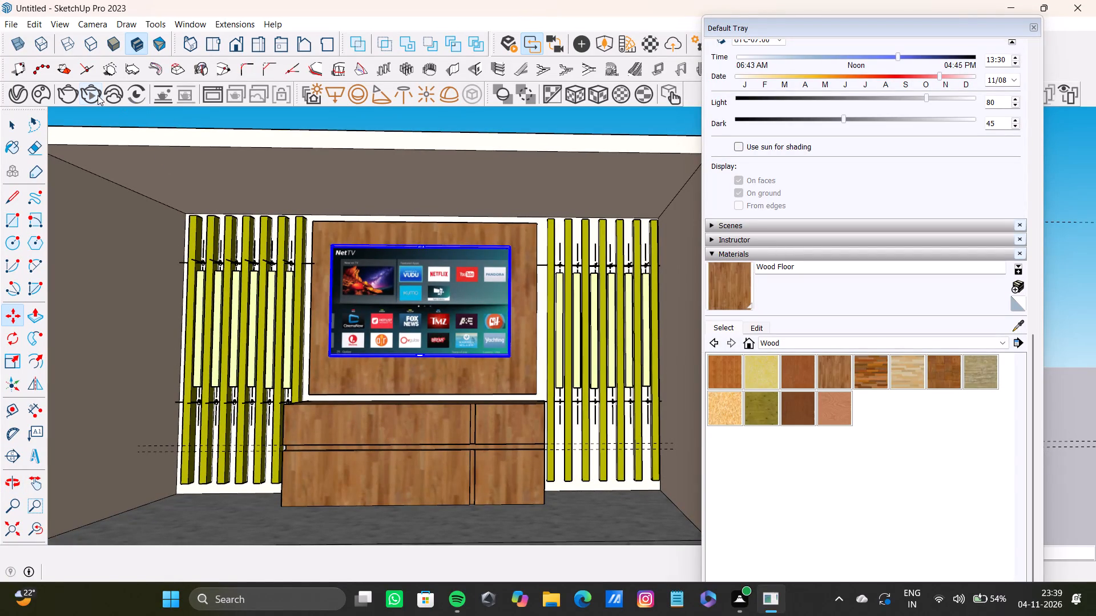
pyautogui.click(98, 95)
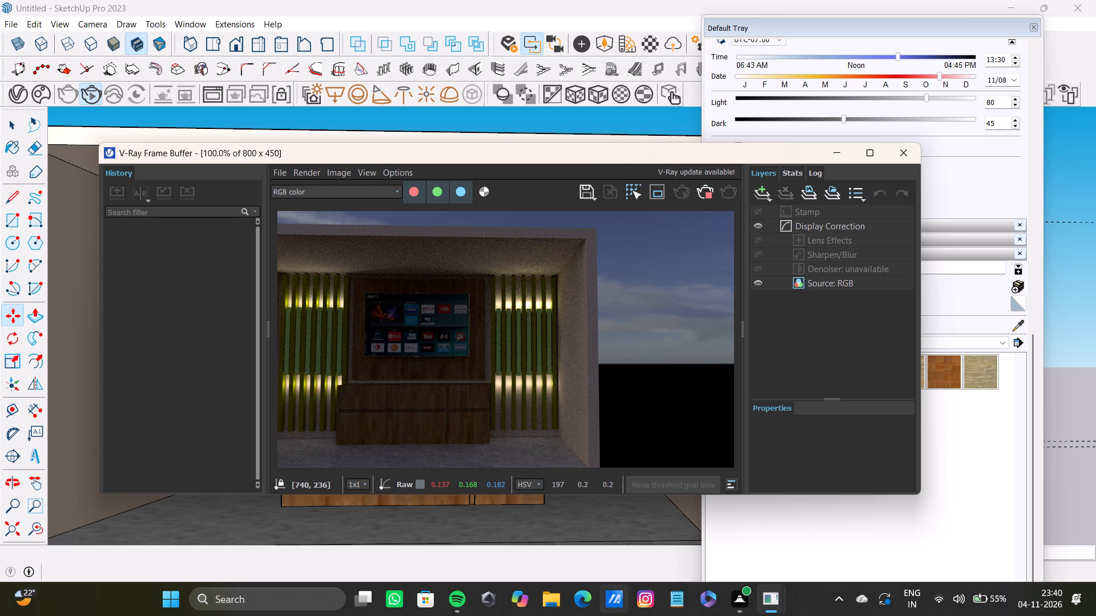
# Examine the live render of the TV wall at a reduced size and reframe the room to centre it in the image.
pyautogui.scroll(-3, 506, 335)
pyautogui.keyDown('shift'); pyautogui.middleClick(506, 335); pyautogui.keyUp('shift')
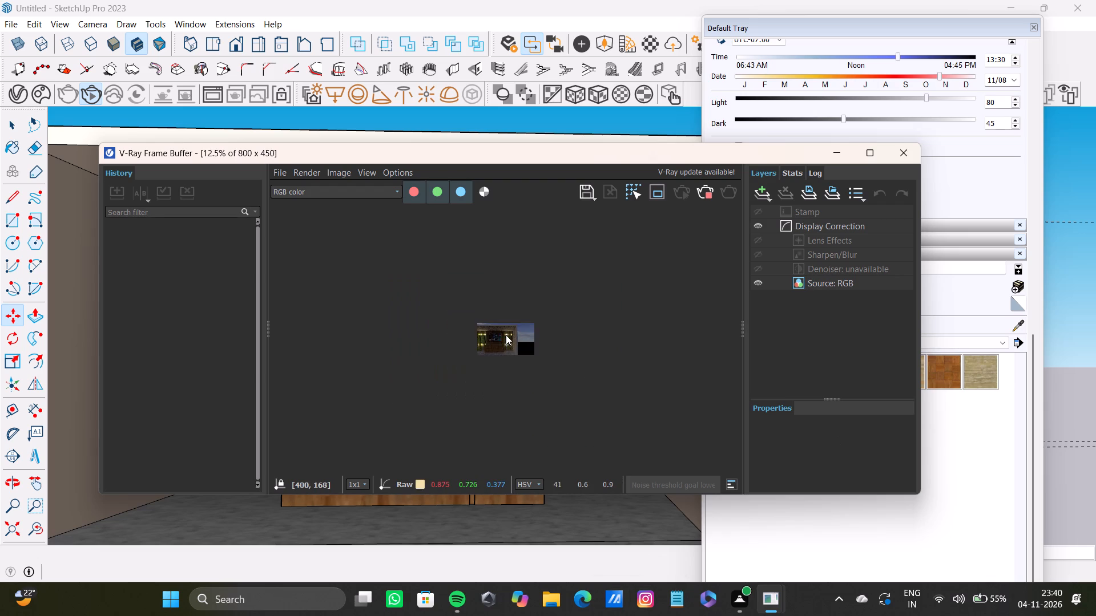
pyautogui.scroll(4, 503, 335)
pyautogui.scroll(-3, 597, 387)
pyautogui.keyDown('shift'); pyautogui.moveTo(564, 505); pyautogui.dragTo(574, 505, button='middle'); pyautogui.keyUp('shift')
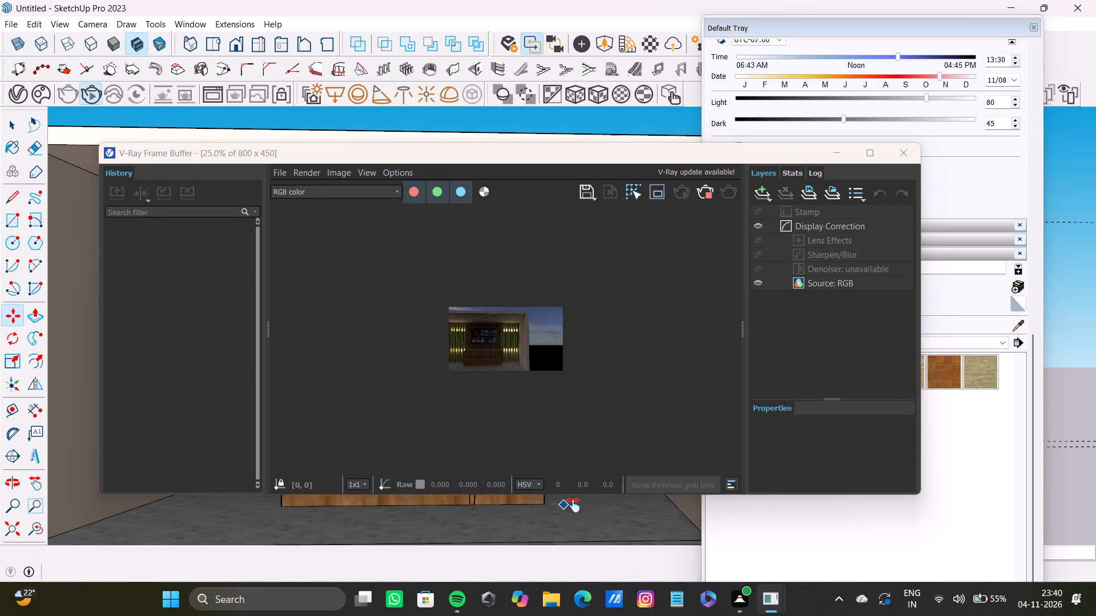
pyautogui.keyDown('shift'); pyautogui.moveTo(574, 505); pyautogui.dragTo(720, 510, button='middle'); pyautogui.keyUp('shift')
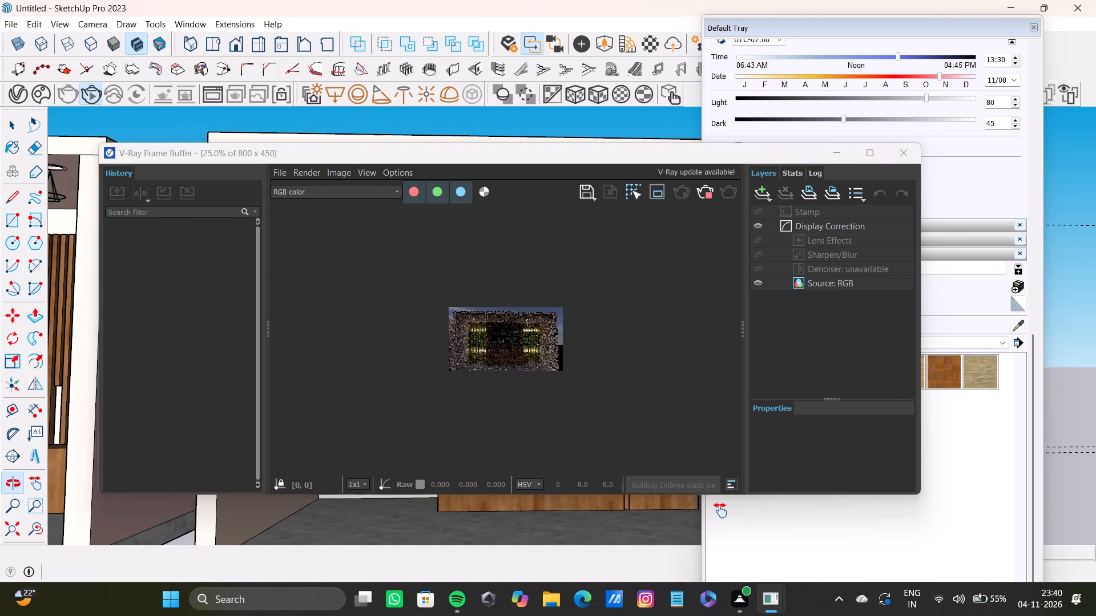
pyautogui.keyDown('shift'); pyautogui.moveTo(720, 510); pyautogui.dragTo(721, 494, button='middle'); pyautogui.keyUp('shift')
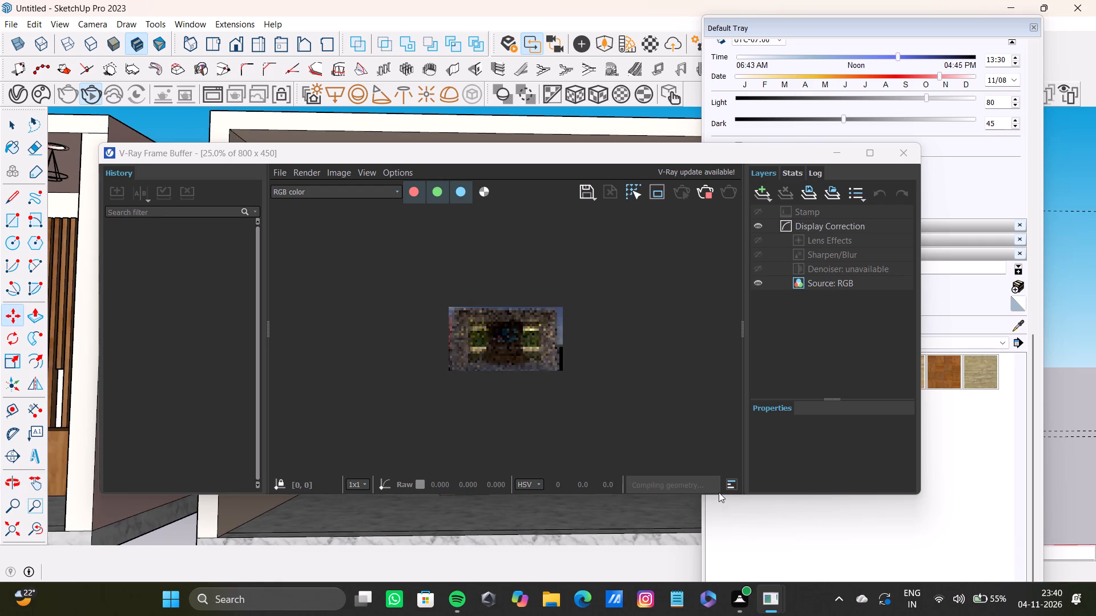
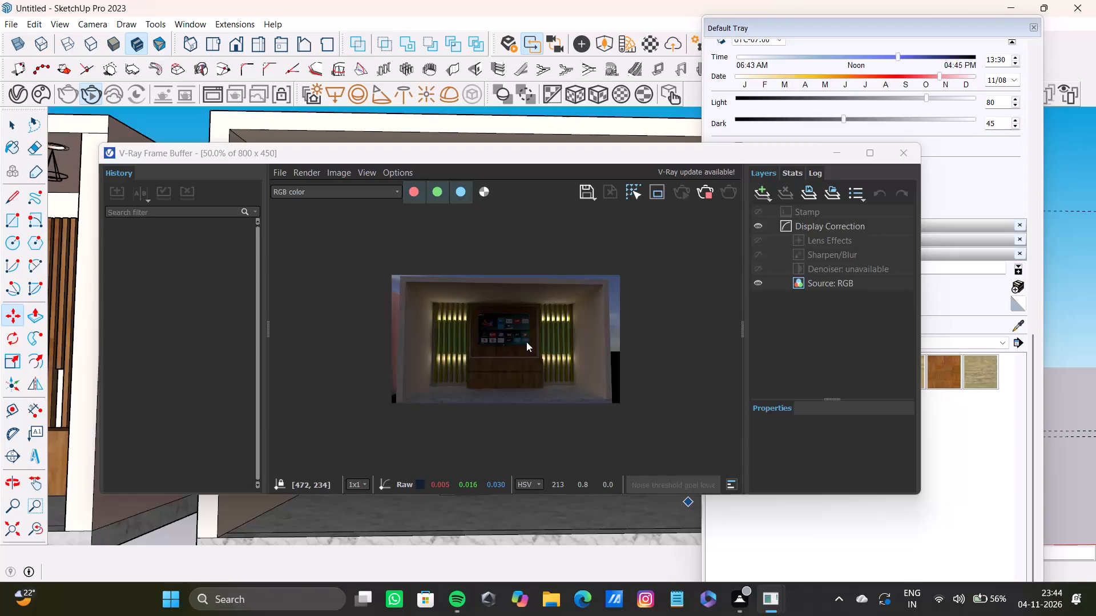
# Adjust the framing of the TV wall render and save it as the PNG image 4th nov vray8 in the pdfs folder.
pyautogui.scroll(1, 526, 342)
pyautogui.scroll(-1, 525, 344)
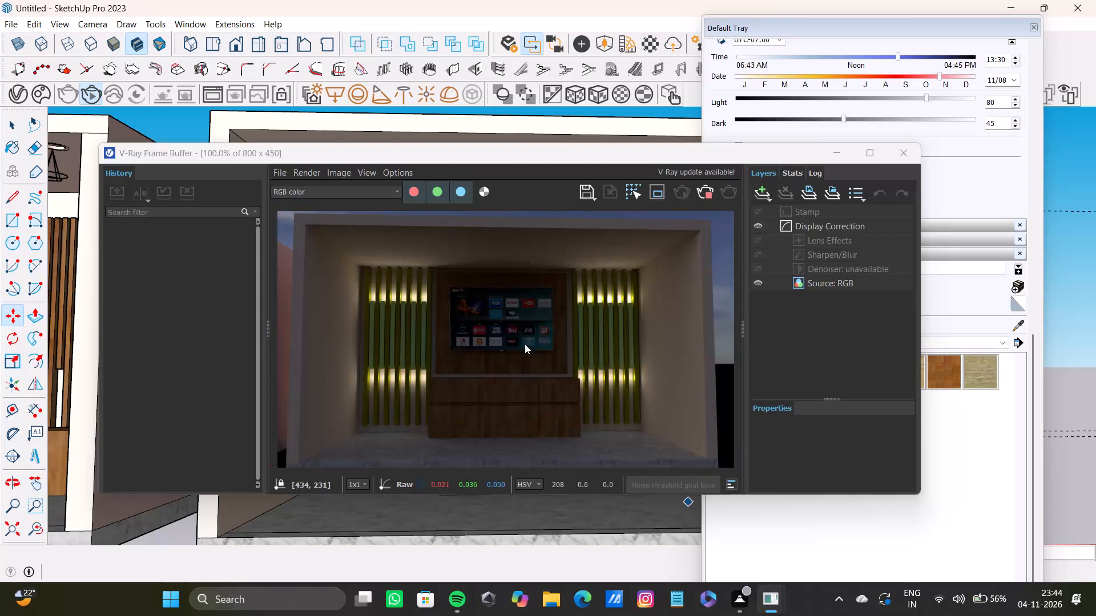
pyautogui.keyDown('shift'); pyautogui.middleClick(525, 345); pyautogui.keyUp('shift')
pyautogui.moveTo(522, 342); pyautogui.dragTo(517, 325, button='middle')
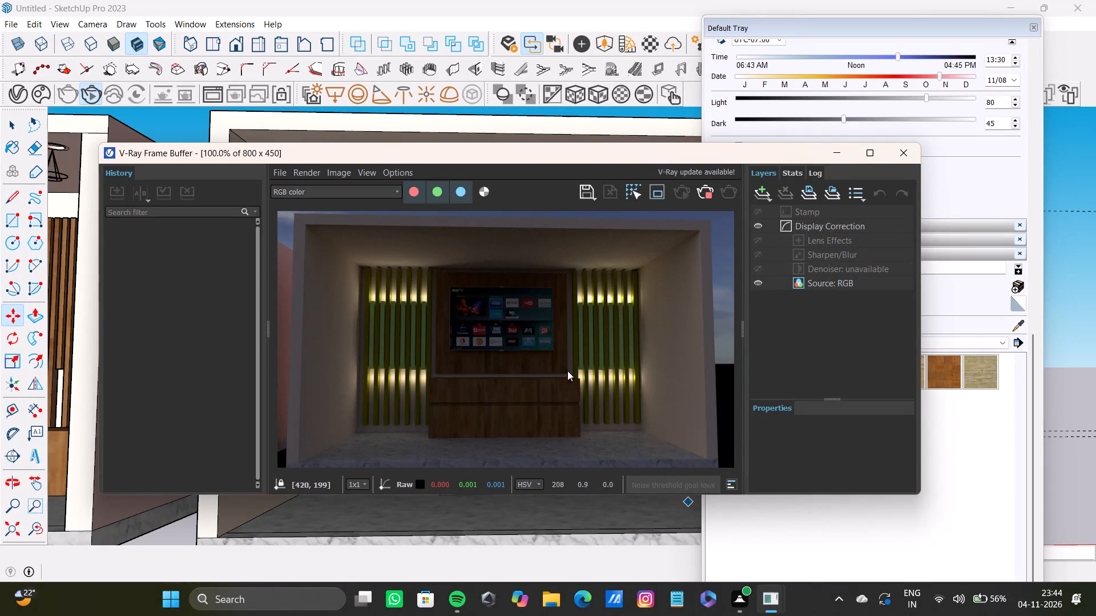
pyautogui.moveTo(663, 525); pyautogui.dragTo(663, 512, button='middle')
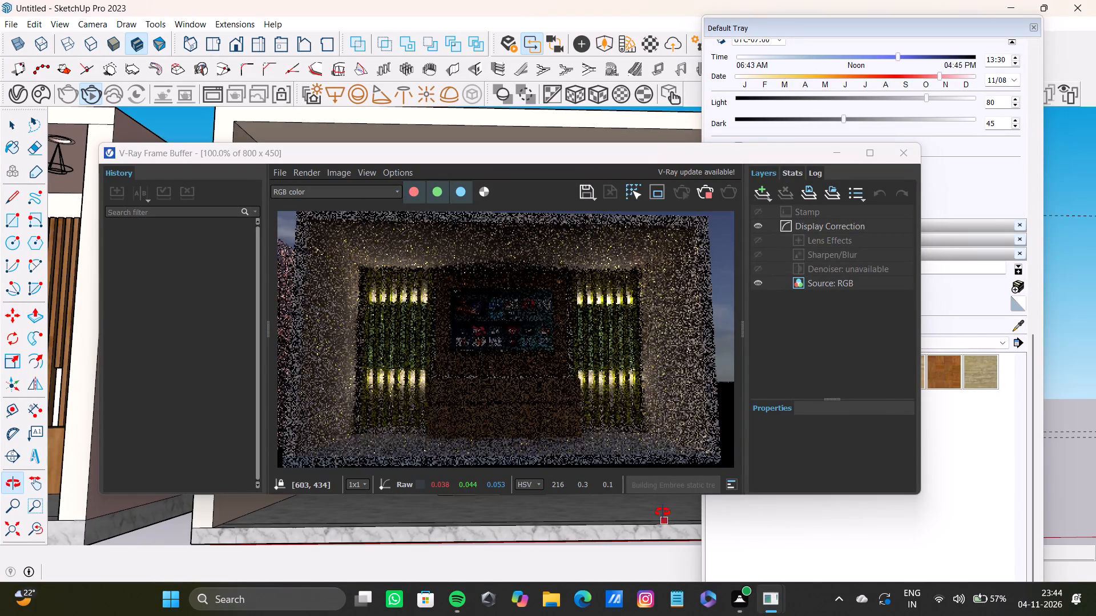
pyautogui.moveTo(663, 512); pyautogui.dragTo(660, 510, button='middle')
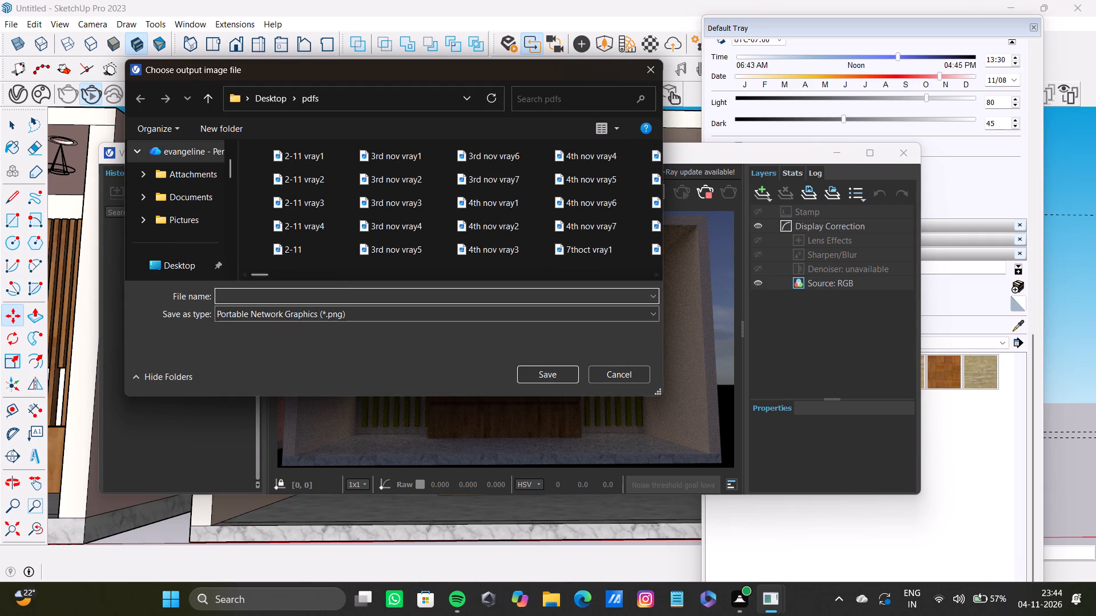
pyautogui.click(360, 298)
pyautogui.write('4th nov')
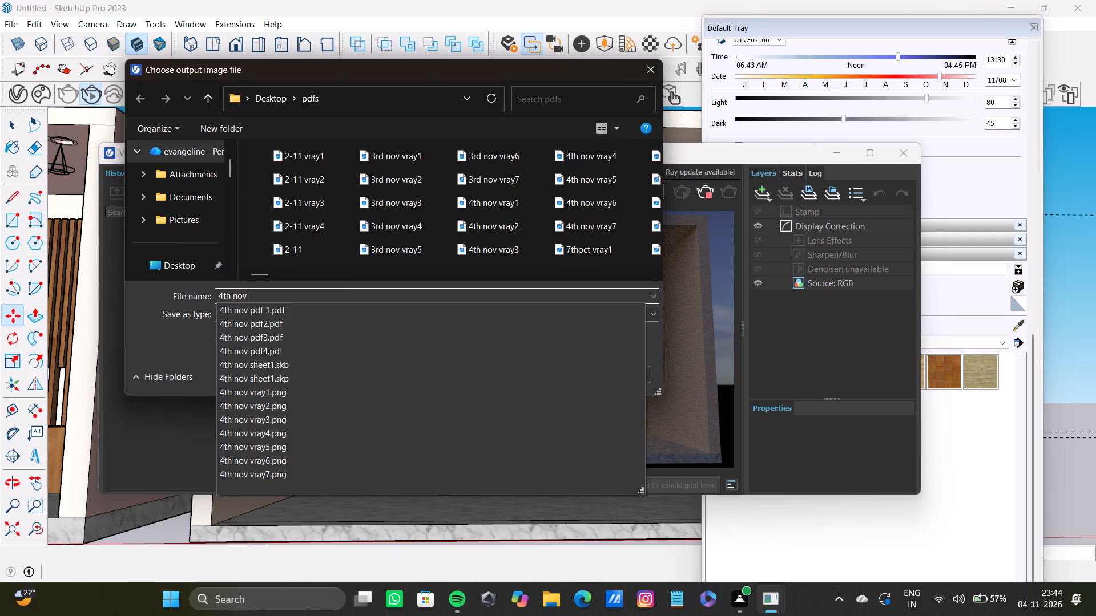
pyautogui.press('space')
pyautogui.write('vra')
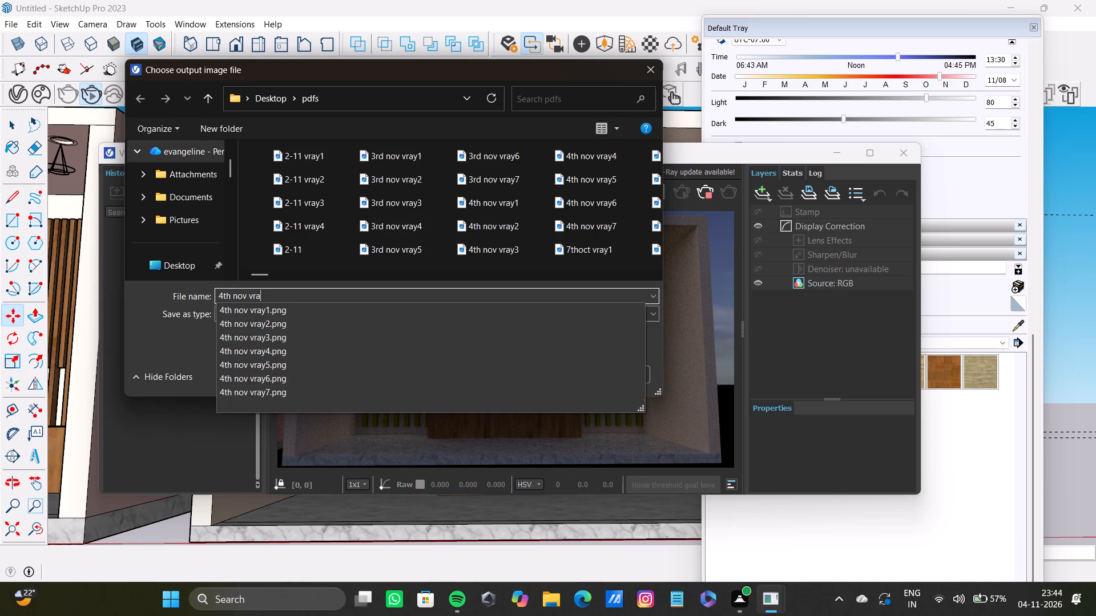
pyautogui.write('y 8')
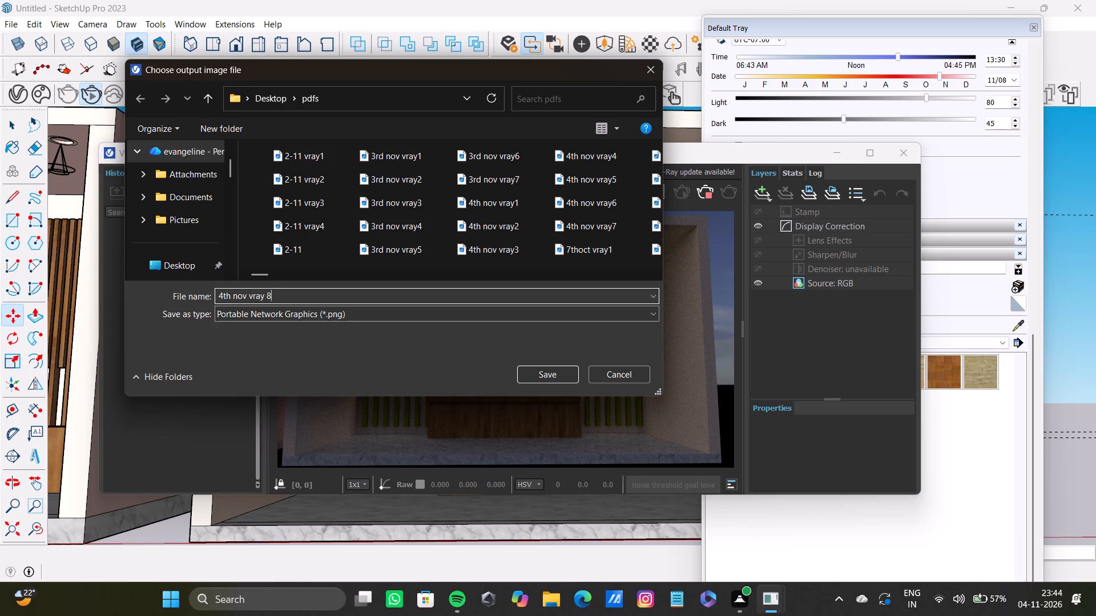
pyautogui.press('space')
pyautogui.press('BackSpace')
pyautogui.press('BackSpace')
pyautogui.press('BackSpace')
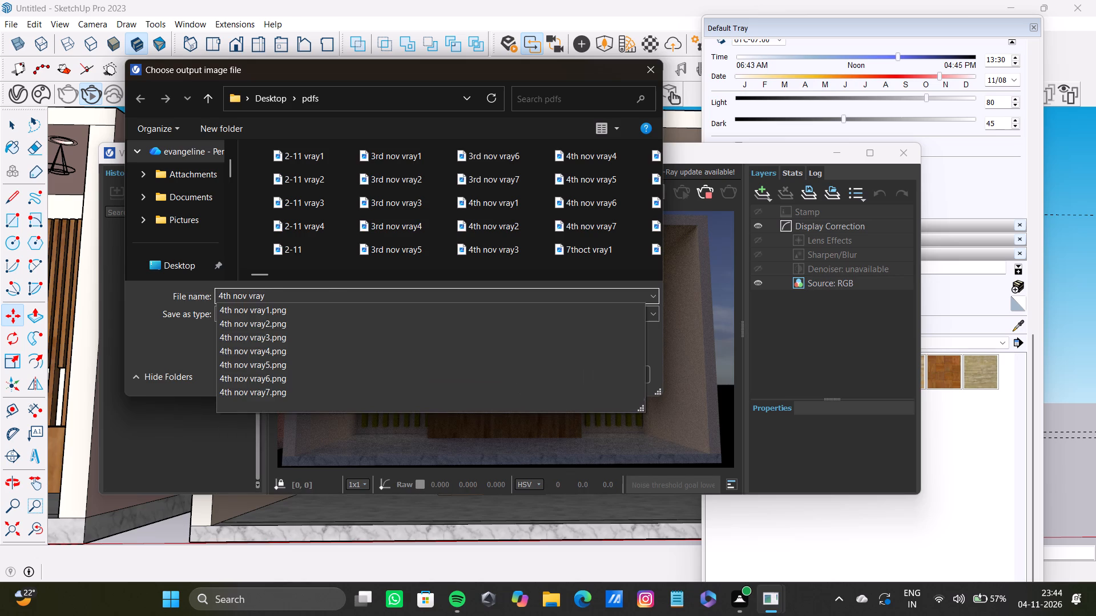
pyautogui.press('8')
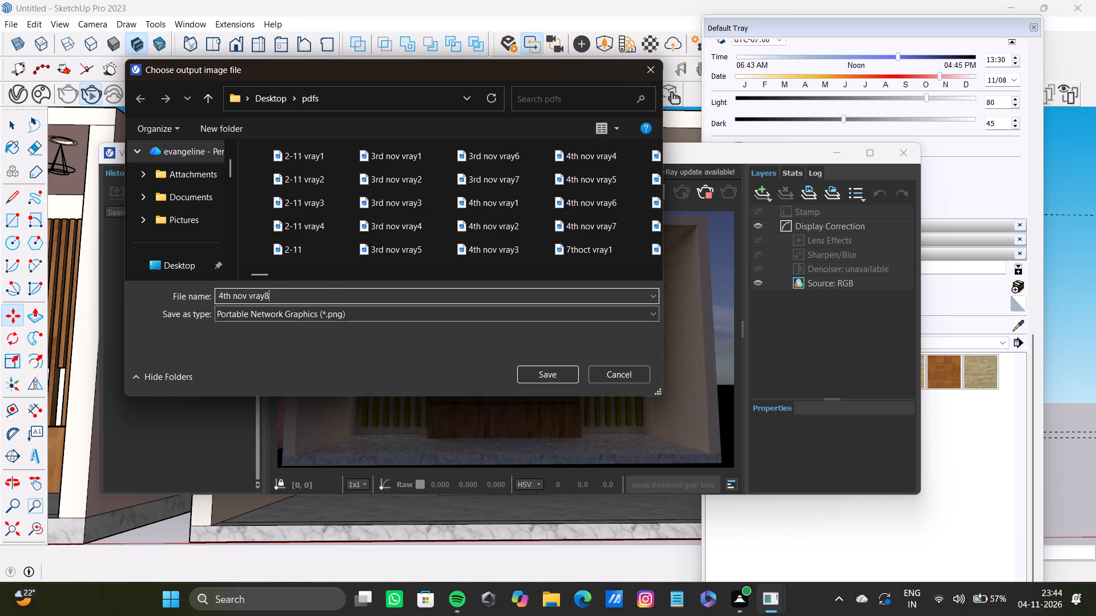
pyautogui.press('Return')
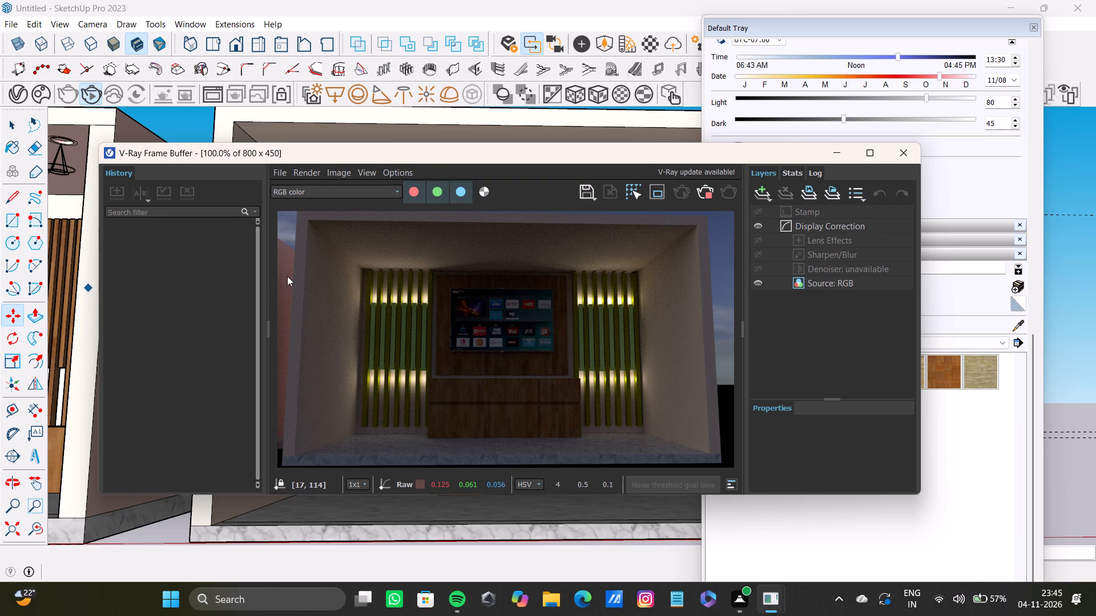
# Close the V-Ray Frame Buffer and the Default Tray.
pyautogui.click(905, 149)
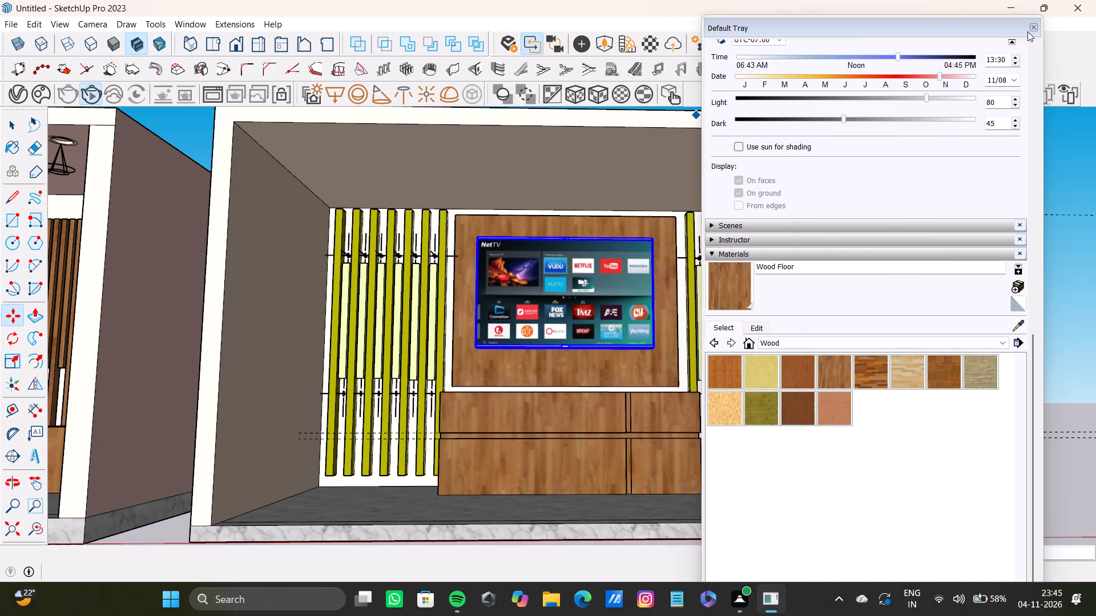
pyautogui.click(1029, 29)
# Clear the TV selection and frame the shelved room and the TV room side by side in a near-frontal view.
pyautogui.scroll(-6, 710, 260)
pyautogui.keyDown('shift'); pyautogui.moveTo(710, 260); pyautogui.dragTo(638, 287, button='middle'); pyautogui.keyUp('shift')
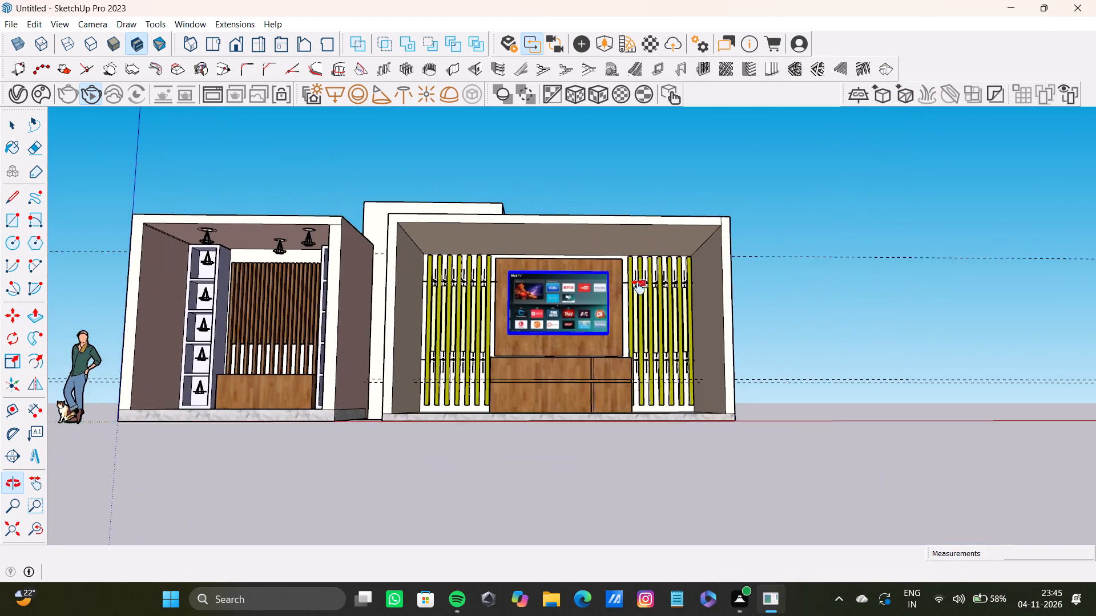
pyautogui.keyDown('shift'); pyautogui.moveTo(638, 287); pyautogui.dragTo(631, 321, button='middle'); pyautogui.keyUp('shift')
pyautogui.scroll(4, 631, 321)
pyautogui.keyDown('shift'); pyautogui.moveTo(630, 319); pyautogui.dragTo(620, 293, button='middle'); pyautogui.keyUp('shift')
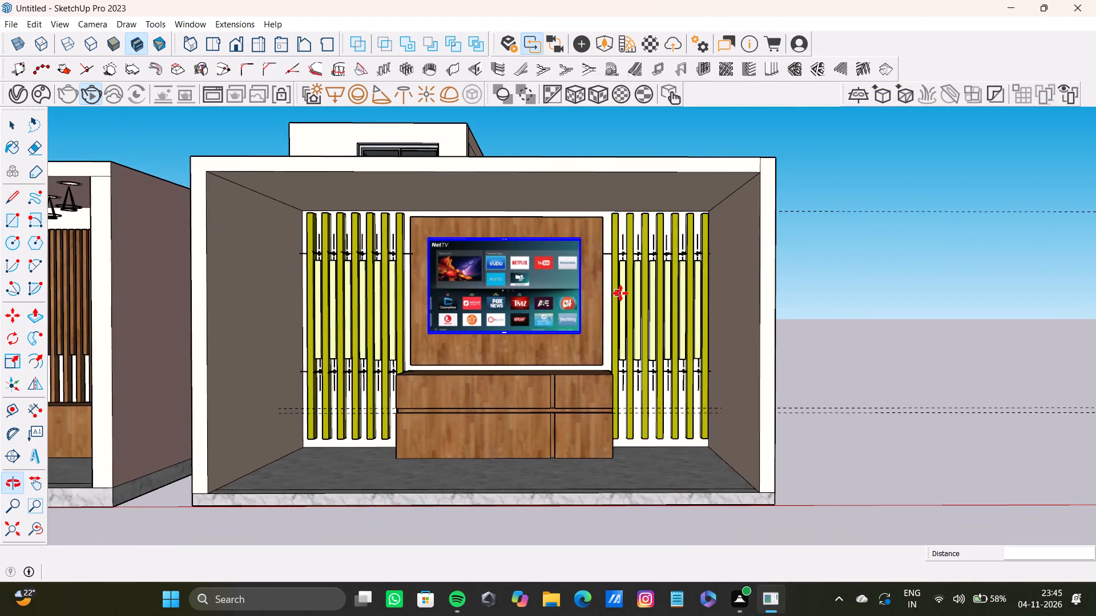
pyautogui.scroll(1, 620, 294)
pyautogui.moveTo(620, 294); pyautogui.dragTo(638, 297, button='middle')
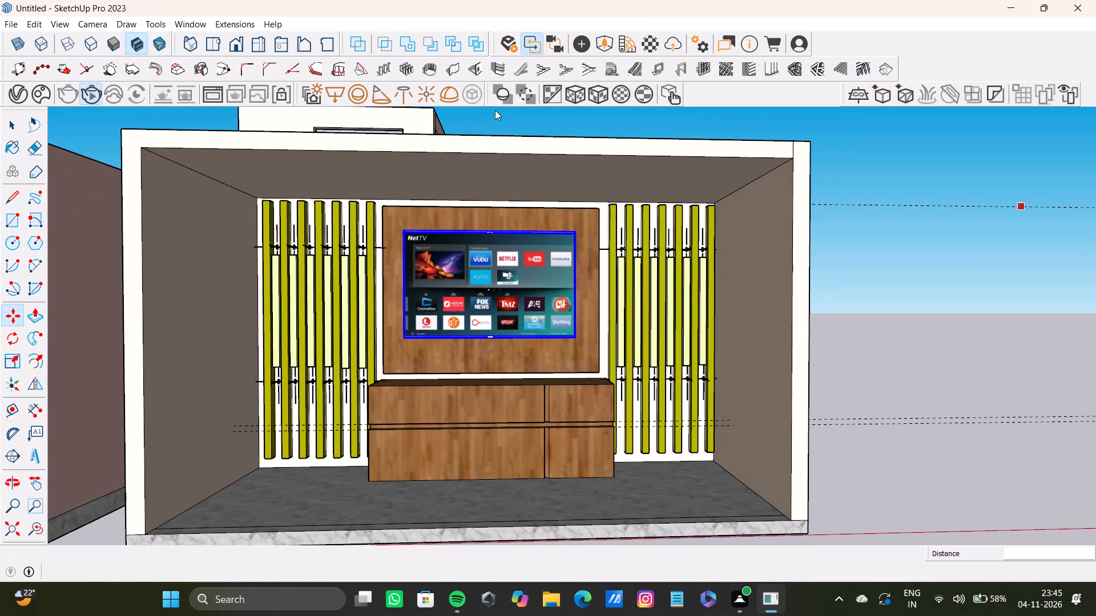
pyautogui.scroll(-6, 434, 256)
pyautogui.keyDown('shift'); pyautogui.moveTo(453, 273); pyautogui.dragTo(653, 281, button='middle'); pyautogui.keyUp('shift')
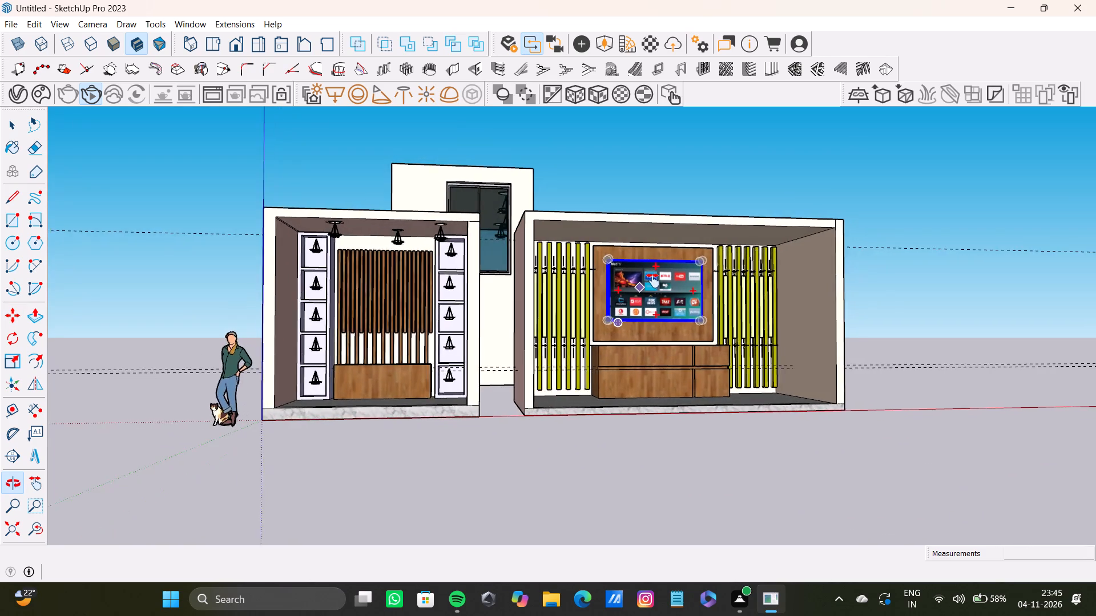
pyautogui.keyDown('shift'); pyautogui.moveTo(653, 281); pyautogui.dragTo(609, 286, button='middle'); pyautogui.keyUp('shift')
pyautogui.press('space')
pyautogui.click(652, 213)
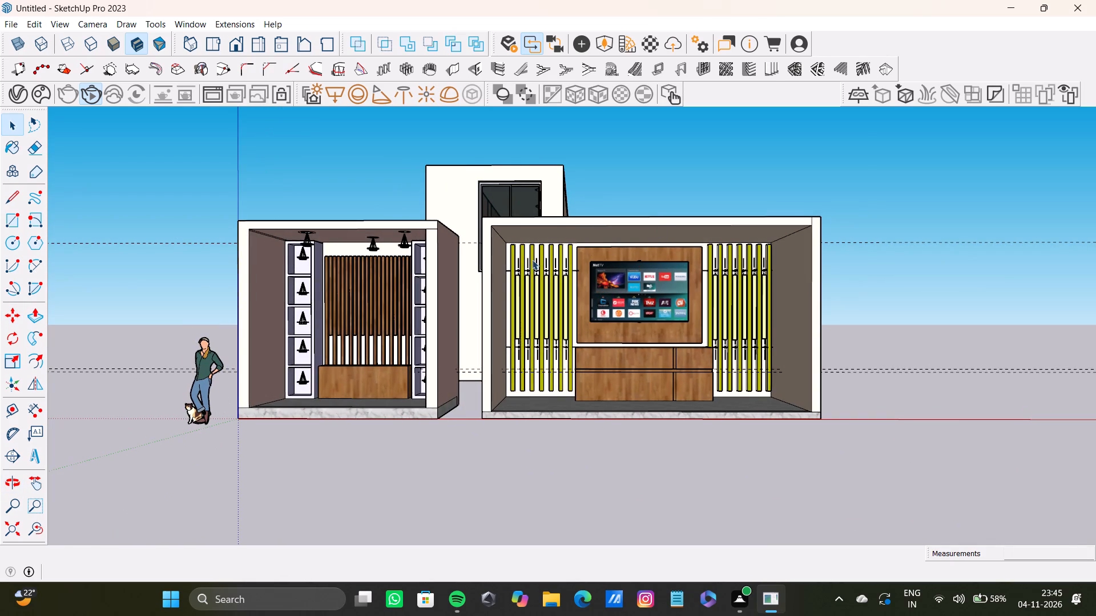
pyautogui.moveTo(549, 349); pyautogui.dragTo(561, 327, button='middle')
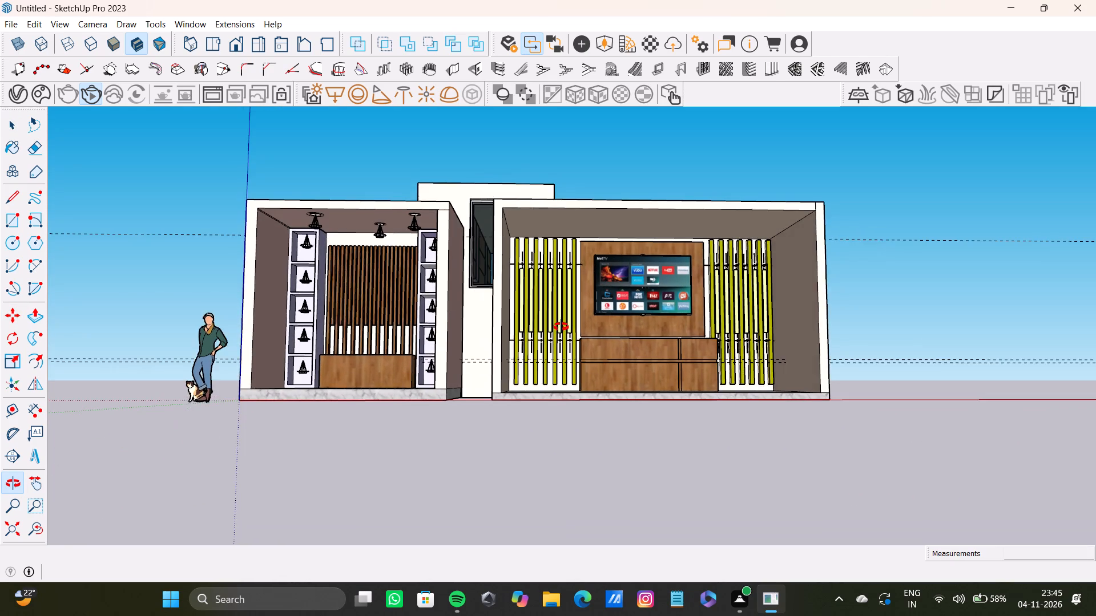
pyautogui.moveTo(561, 327); pyautogui.dragTo(536, 331, button='middle')
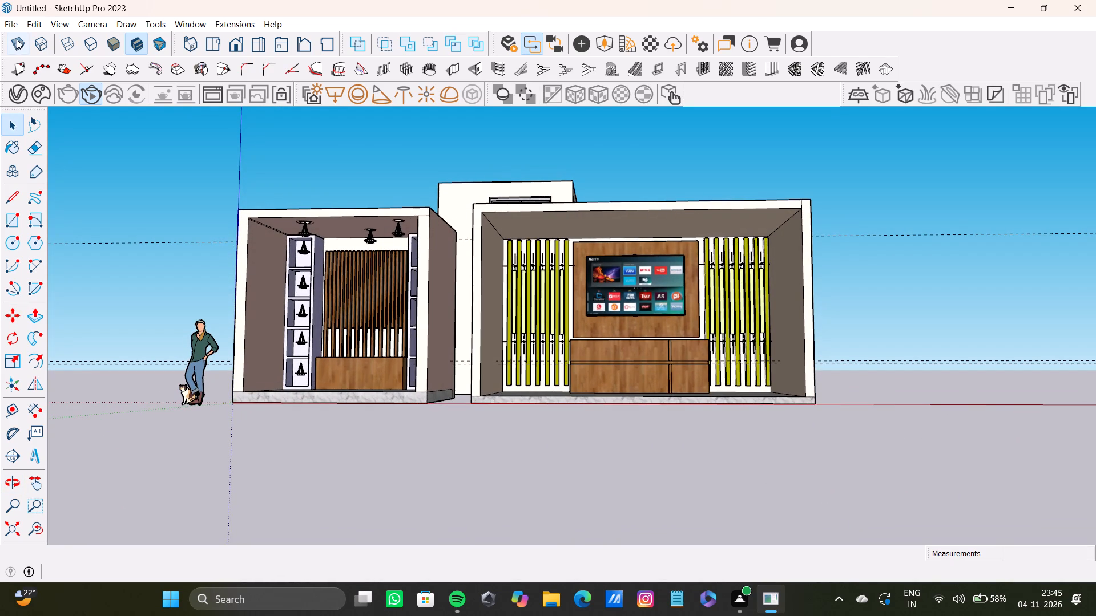
# Print the current view of both rooms to PDF as 4th nov pdf5 in the pdfs folder.
pyautogui.click(38, 23)
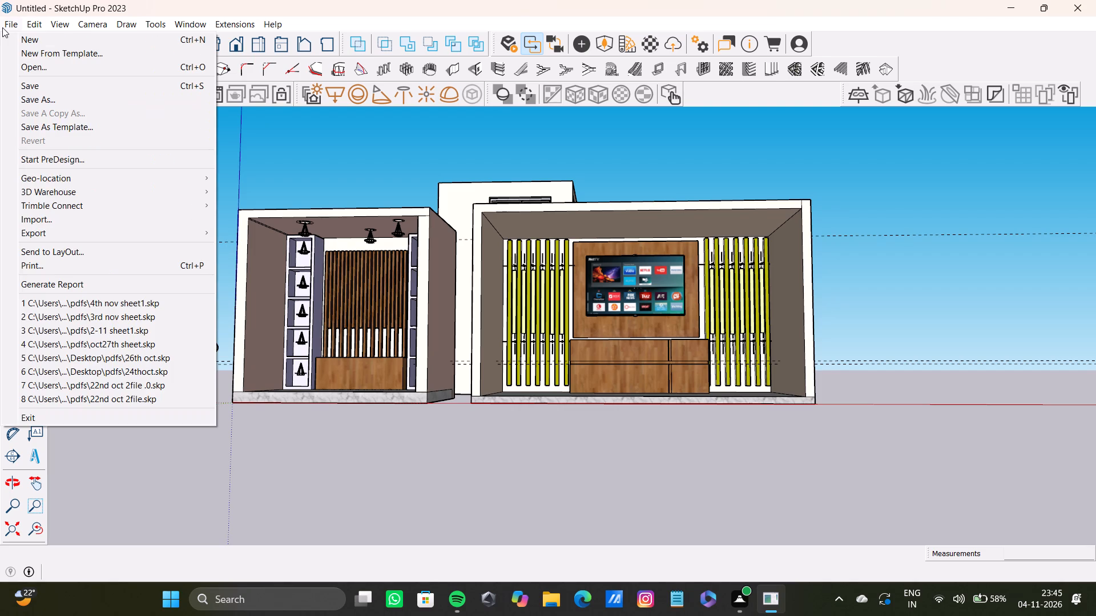
pyautogui.click(40, 264)
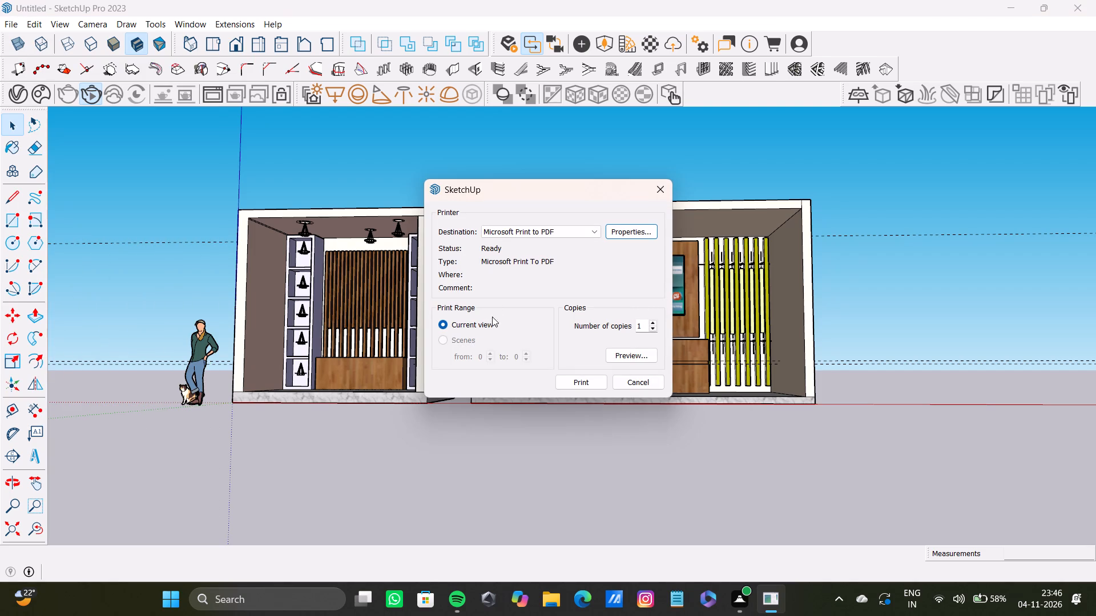
pyautogui.click(569, 382)
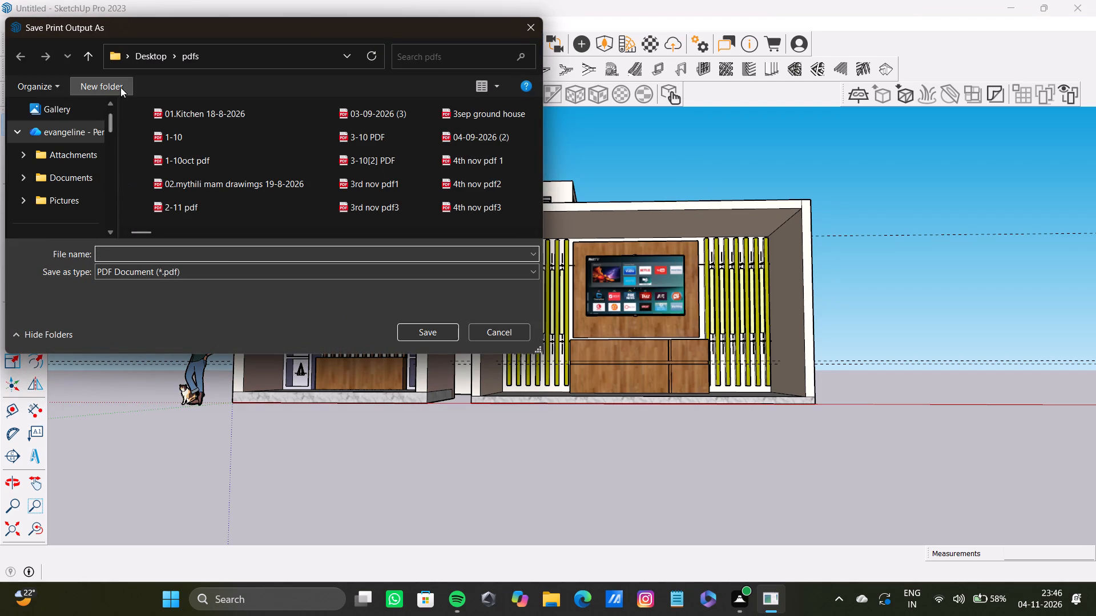
pyautogui.click(166, 257)
pyautogui.write('4th')
pyautogui.press('space')
pyautogui.write('nov')
pyautogui.press('space')
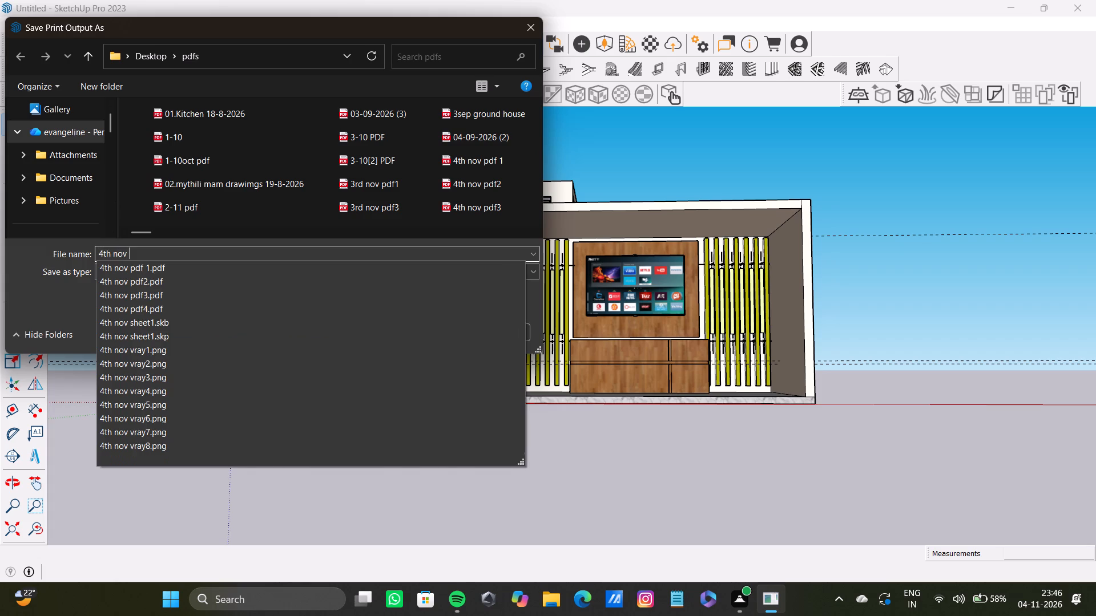
pyautogui.write('pdf5')
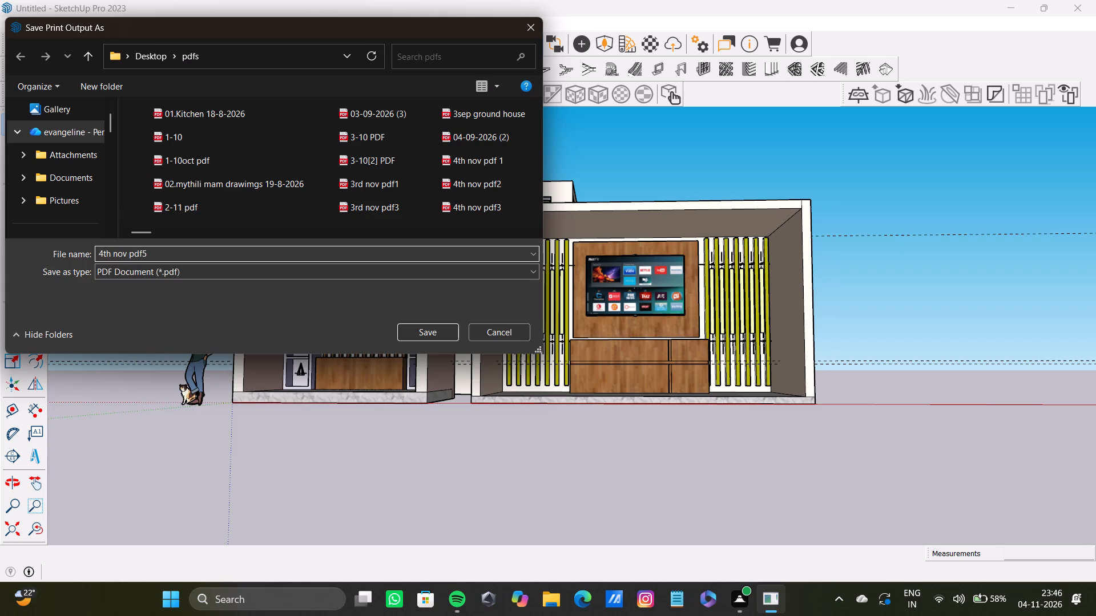
pyautogui.press('Return')
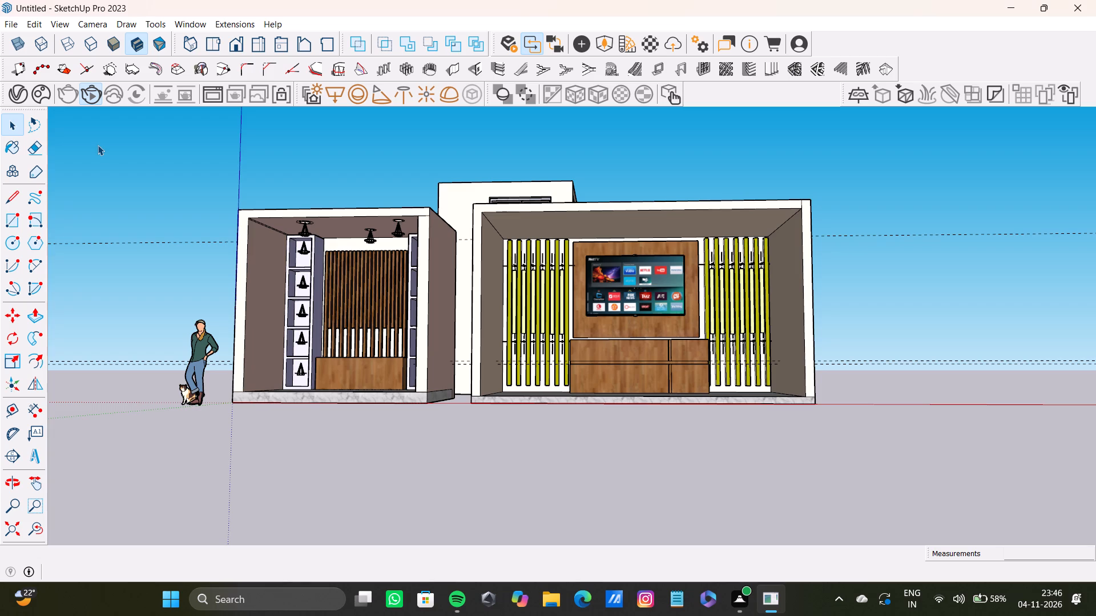
# Examine the rooms from an angle, and the TV room close up from the front with its wood panel, box and slatted walls.
pyautogui.scroll(-3, 389, 225)
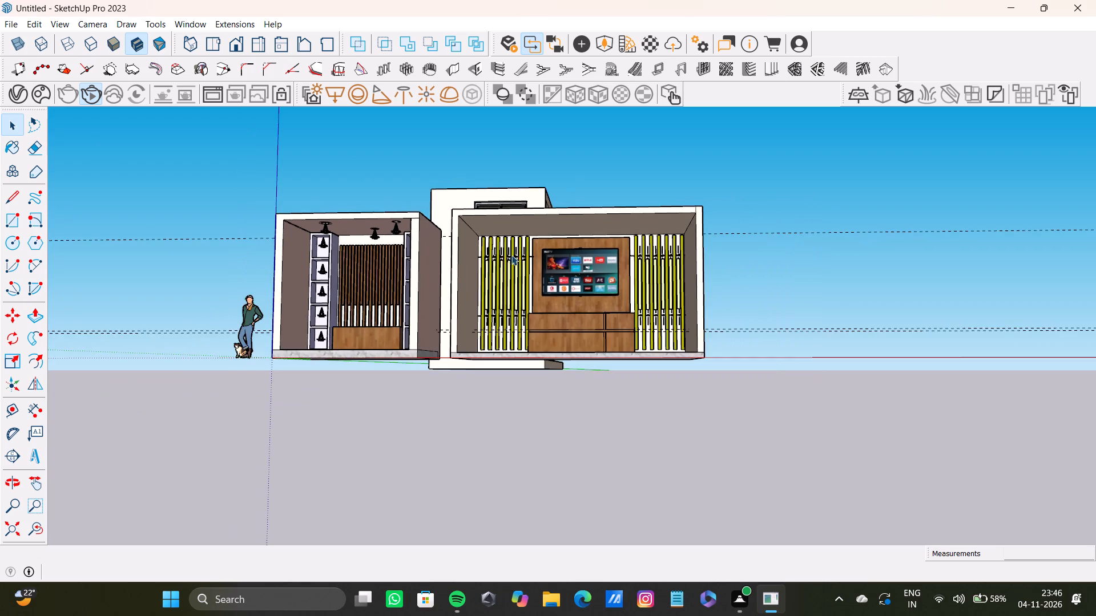
pyautogui.keyDown('shift'); pyautogui.moveTo(511, 255); pyautogui.dragTo(406, 342, button='middle'); pyautogui.keyUp('shift')
pyautogui.scroll(-1, 445, 400)
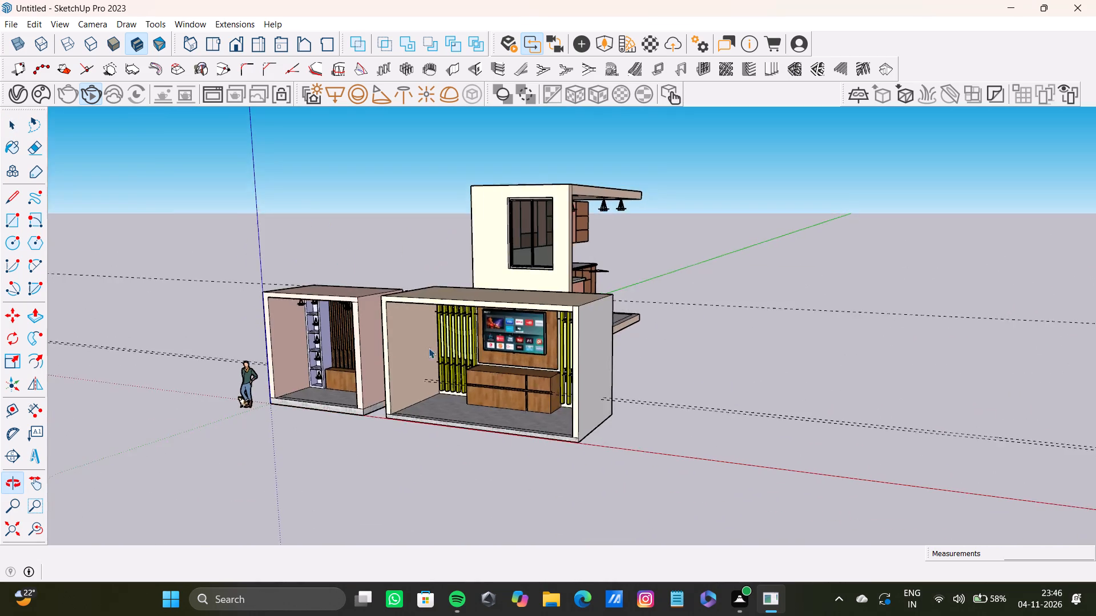
pyautogui.scroll(7, 510, 372)
pyautogui.moveTo(546, 396); pyautogui.dragTo(676, 414, button='middle')
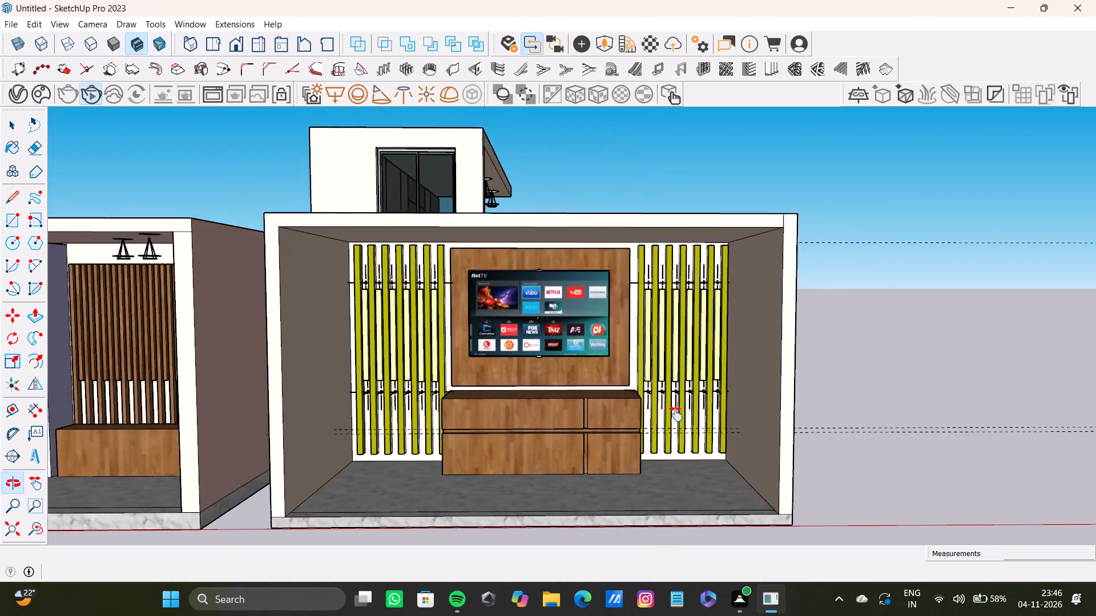
pyautogui.moveTo(676, 414); pyautogui.dragTo(663, 373, button='middle')
pyautogui.scroll(2, 656, 372)
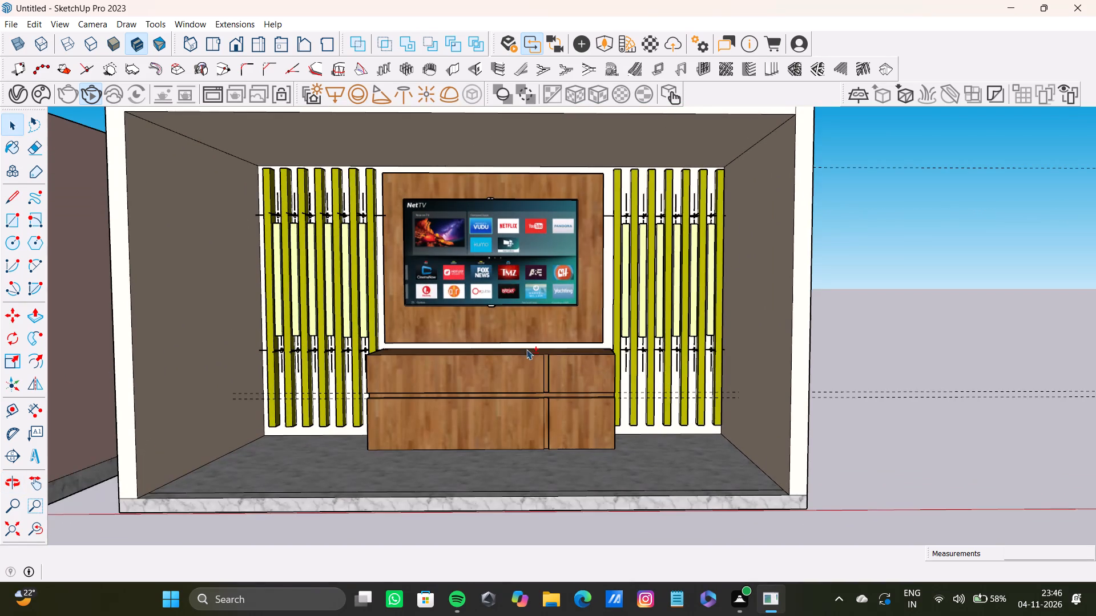
pyautogui.keyDown('shift'); pyautogui.moveTo(526, 349); pyautogui.dragTo(539, 348, button='middle'); pyautogui.keyUp('shift')
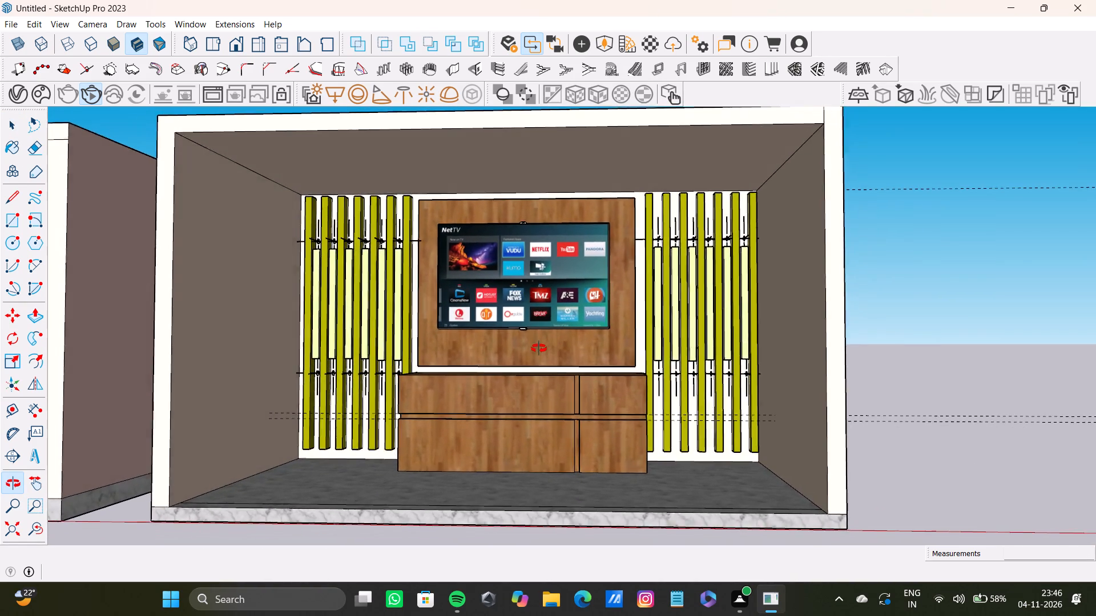
pyautogui.keyDown('shift'); pyautogui.moveTo(539, 348); pyautogui.dragTo(527, 356, button='middle'); pyautogui.keyUp('shift')
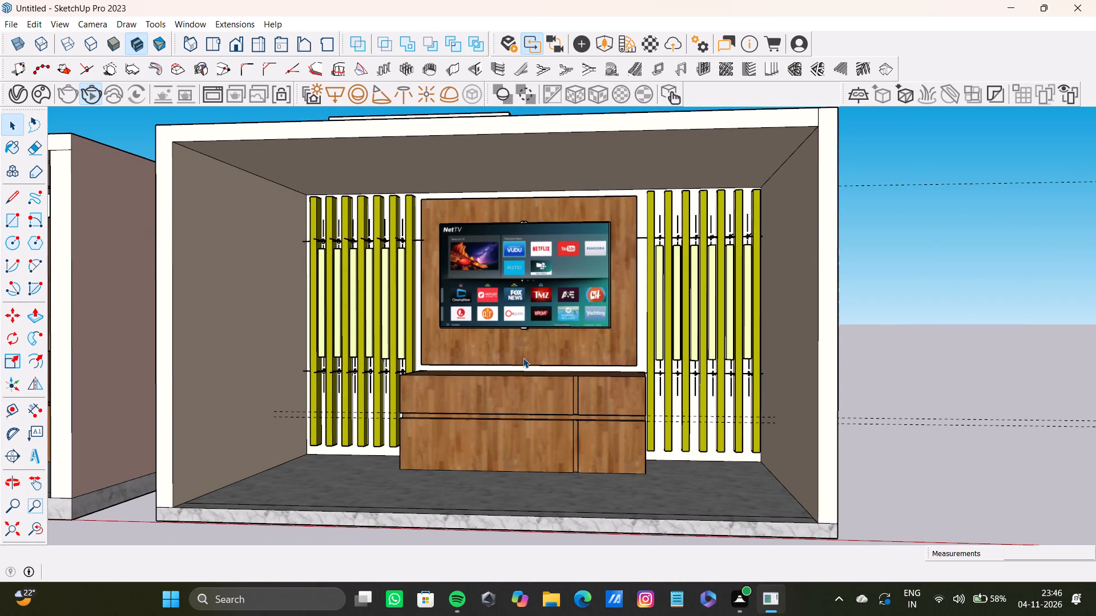
pyautogui.moveTo(529, 358); pyautogui.dragTo(548, 360, button='middle')
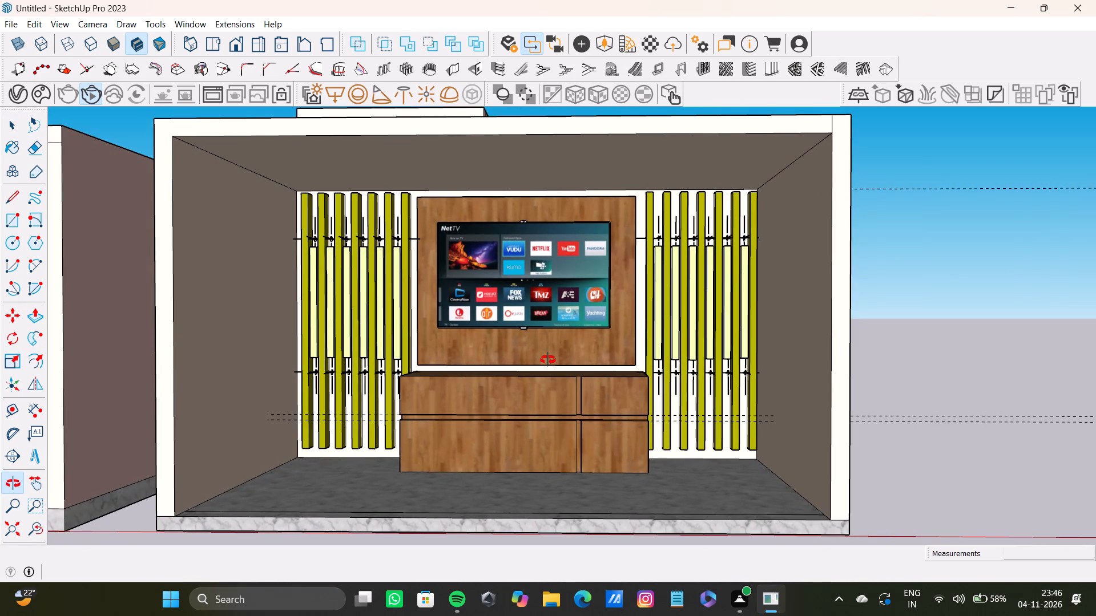
pyautogui.moveTo(548, 360); pyautogui.dragTo(531, 358, button='middle')
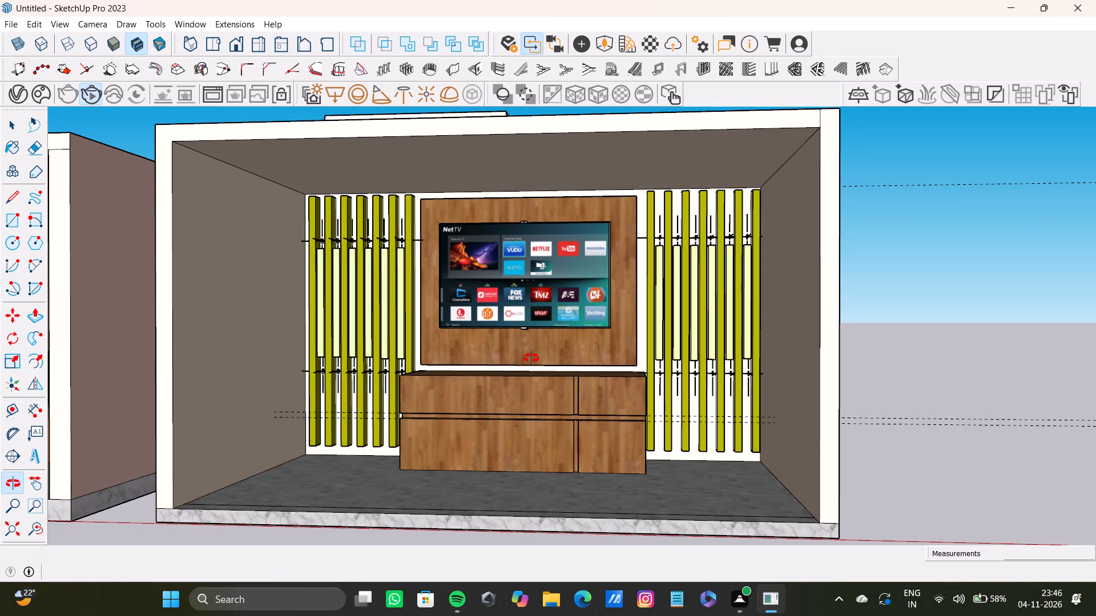
pyautogui.moveTo(531, 358); pyautogui.dragTo(554, 363, button='middle')
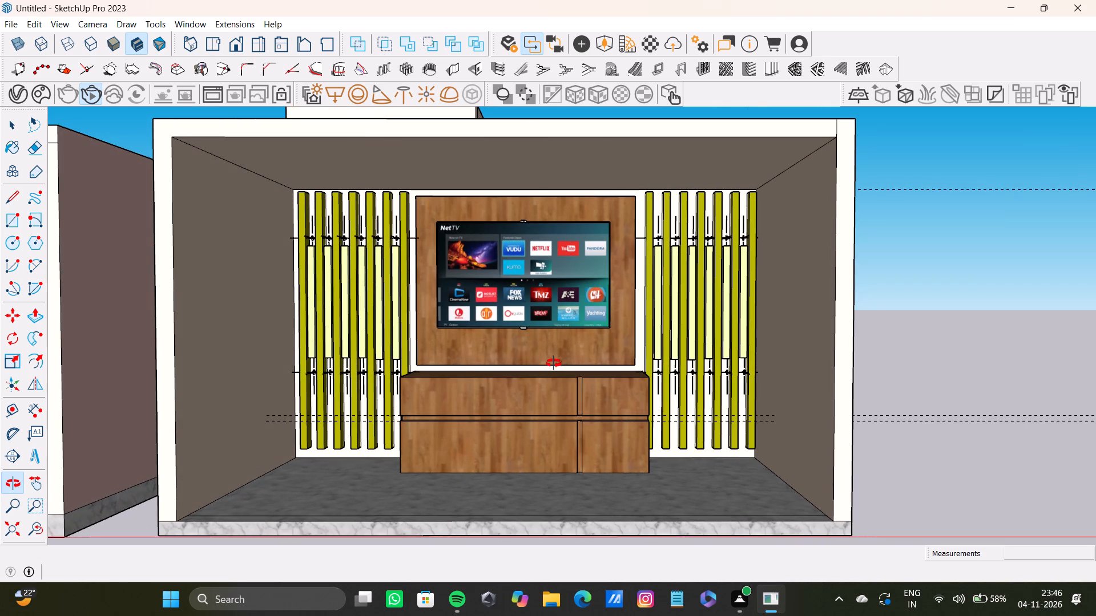
pyautogui.moveTo(554, 363); pyautogui.dragTo(545, 361, button='middle')
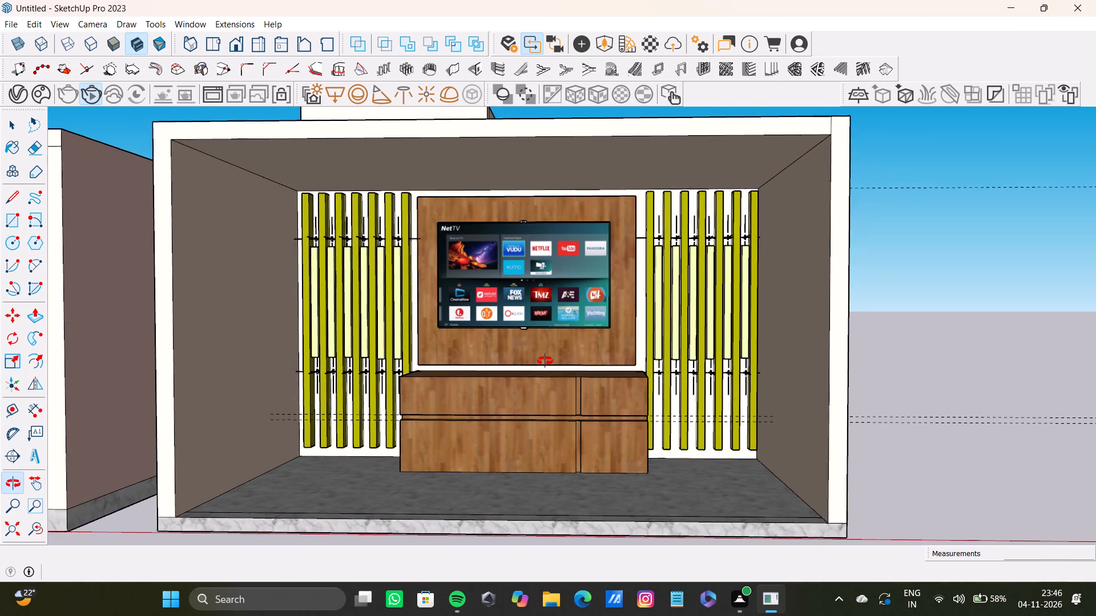
pyautogui.moveTo(545, 361); pyautogui.dragTo(545, 360, button='middle')
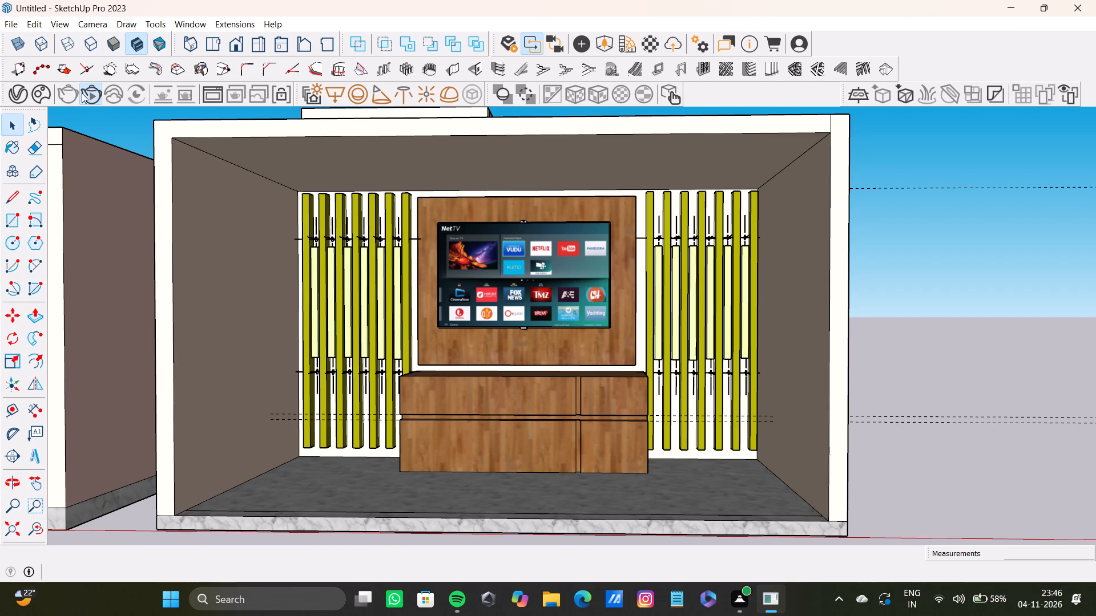
# Start an interactive V-Ray render with the shelved room and the TV room framed whole, side by side from the front.
pyautogui.scroll(-3, 319, 305)
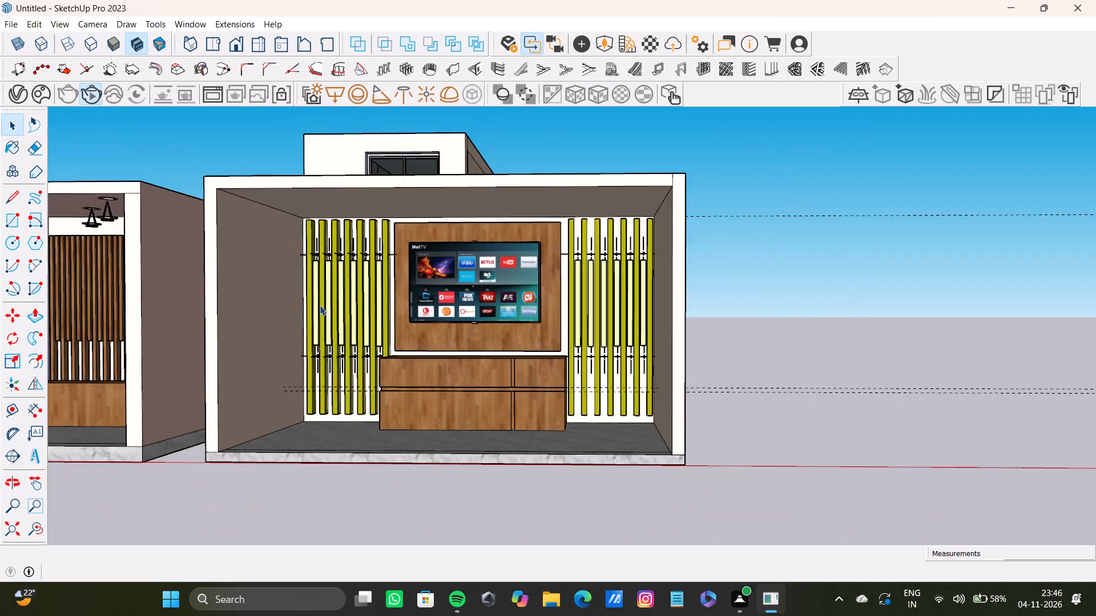
pyautogui.scroll(-4, 320, 305)
pyautogui.moveTo(325, 302); pyautogui.dragTo(549, 297, button='middle')
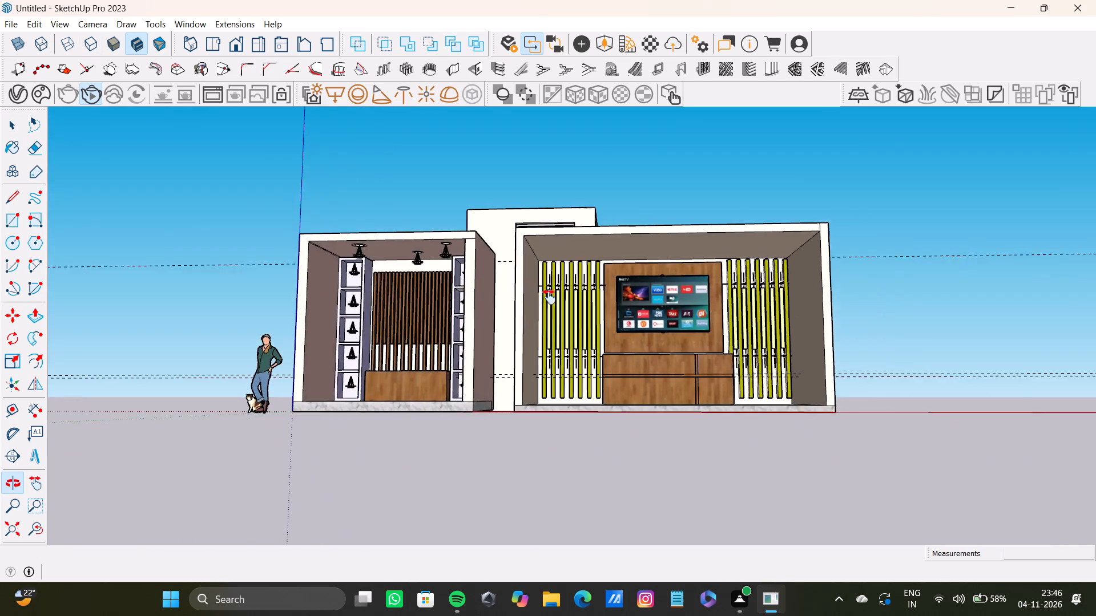
pyautogui.moveTo(549, 297); pyautogui.dragTo(561, 329, button='middle')
pyautogui.scroll(3, 558, 329)
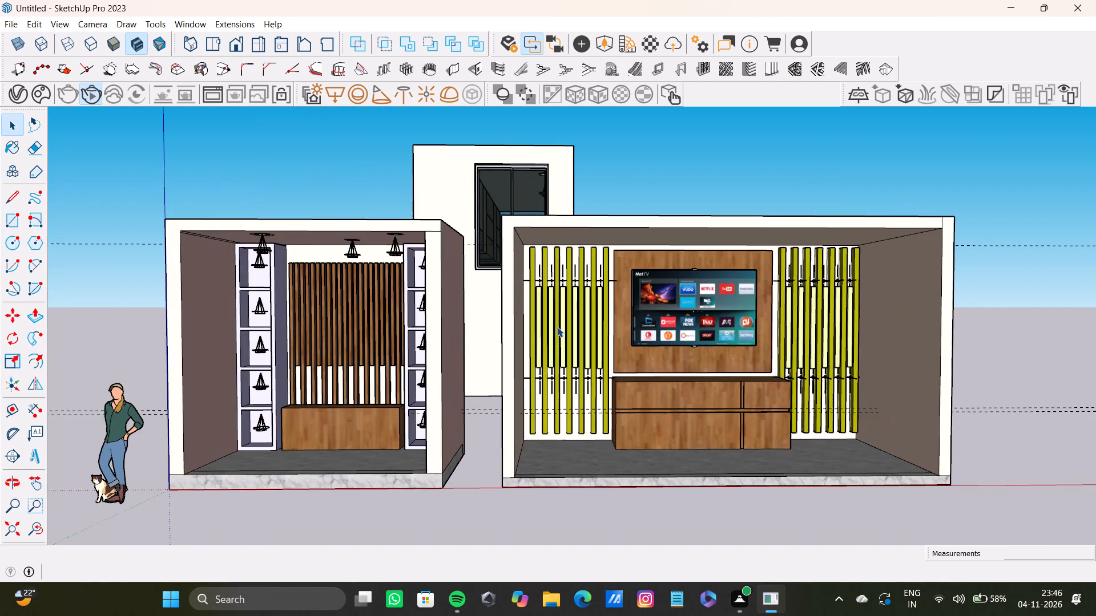
pyautogui.moveTo(557, 327); pyautogui.dragTo(556, 318, button='middle')
pyautogui.click(90, 90)
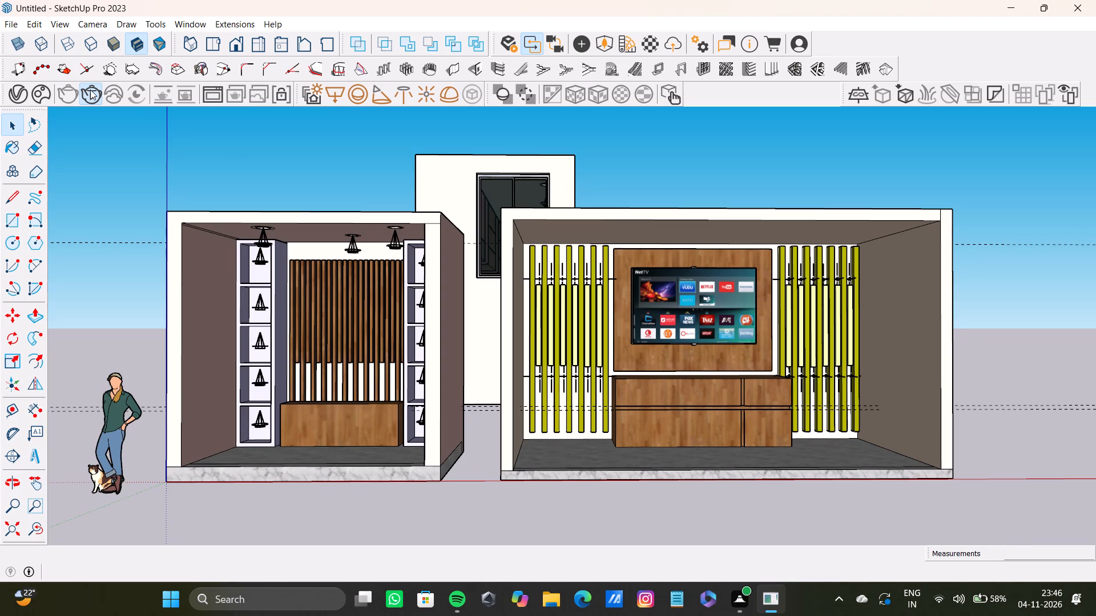
pyautogui.click(90, 90)
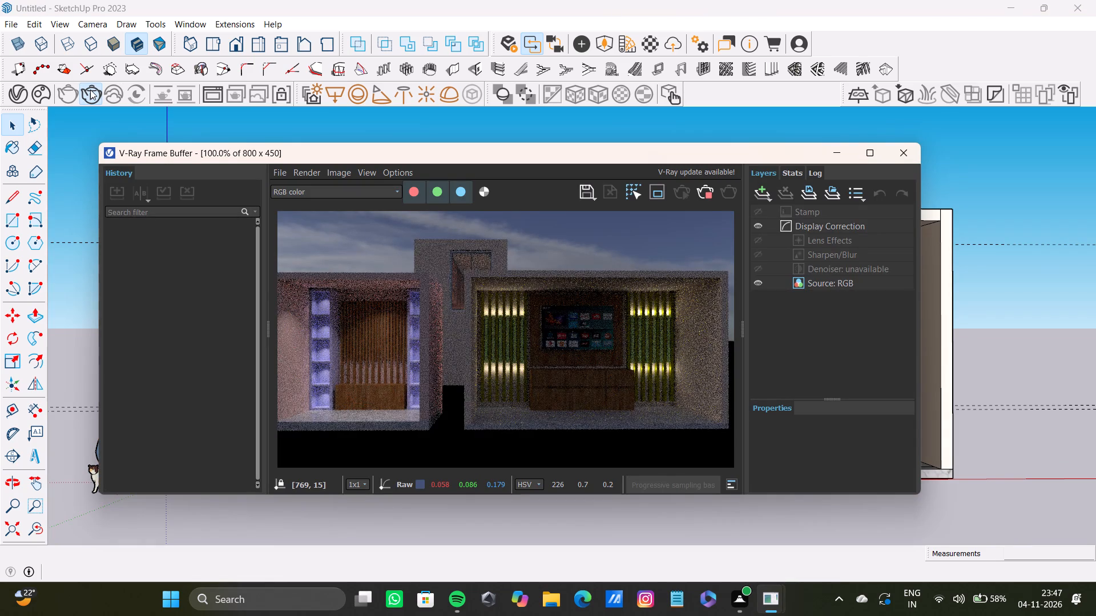
pyautogui.moveTo(446, 324); pyautogui.dragTo(487, 329, button='middle')
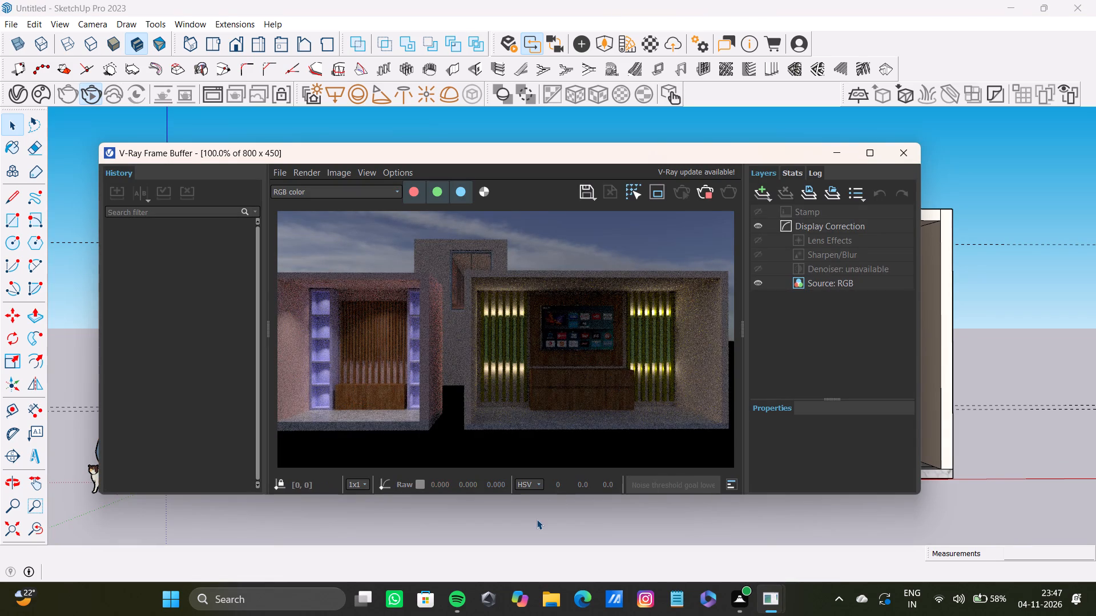
pyautogui.keyDown('shift'); pyautogui.moveTo(538, 514); pyautogui.dragTo(571, 510, button='middle'); pyautogui.keyUp('shift')
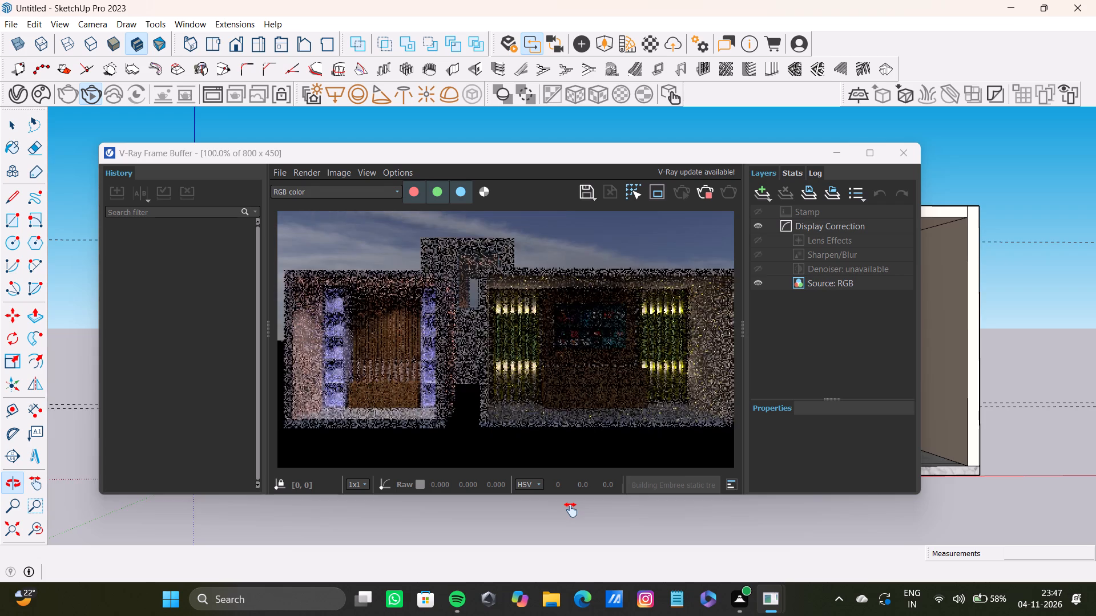
pyautogui.keyDown('shift'); pyautogui.moveTo(571, 510); pyautogui.dragTo(561, 508, button='middle'); pyautogui.keyUp('shift')
pyautogui.scroll(-1, 554, 507)
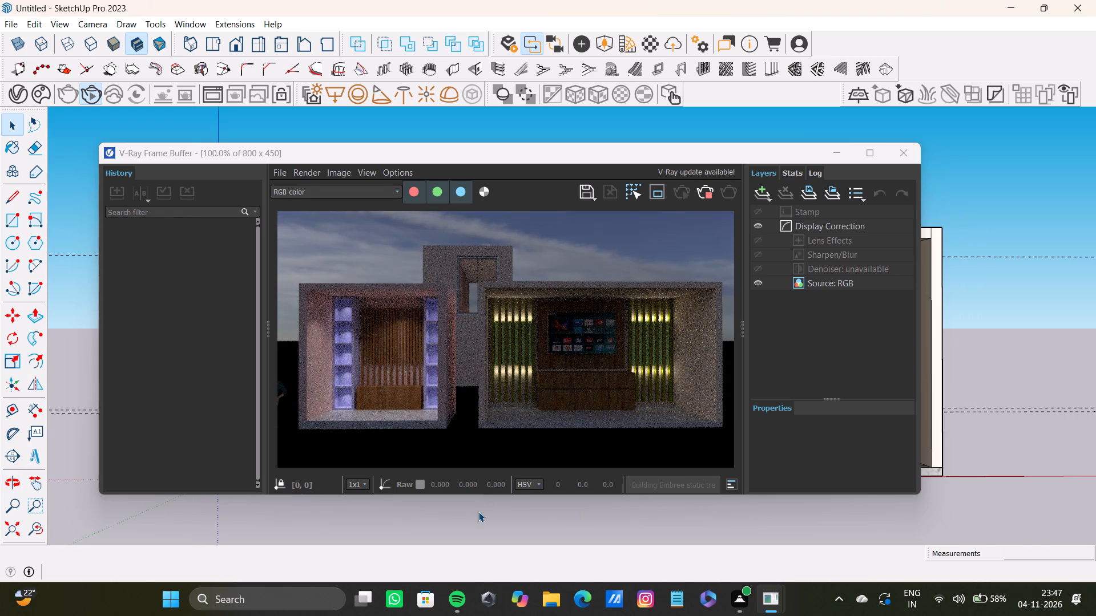
# Save the rendered image as PNG 4th nov vray9 in the pdfs folder and close the V-Ray Frame Buffer.
pyautogui.click(585, 192)
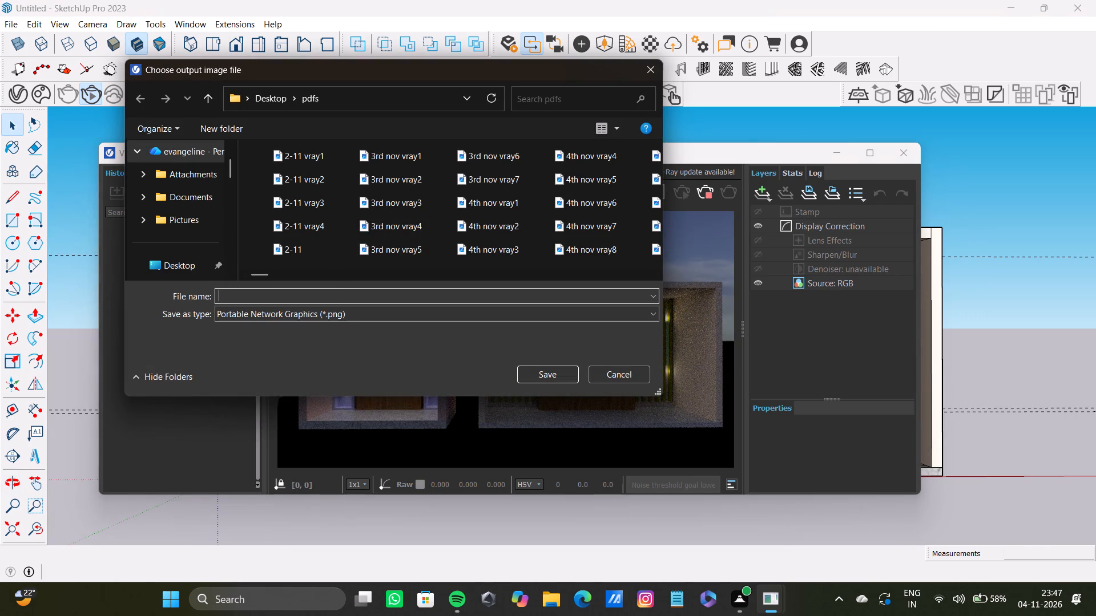
pyautogui.press('4')
pyautogui.press('t')
pyautogui.press('h')
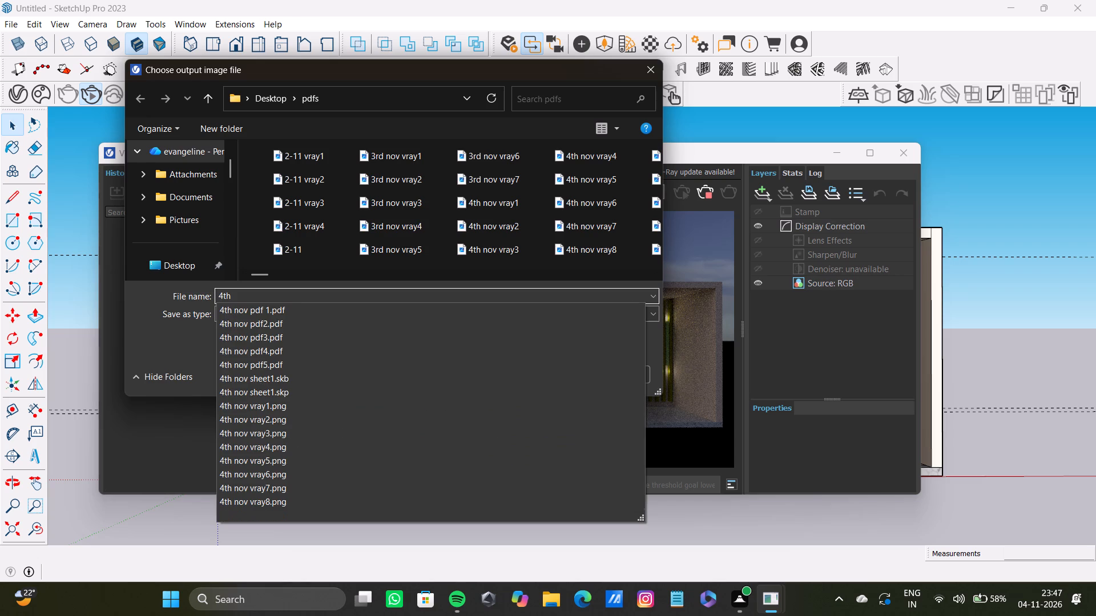
pyautogui.press('space')
pyautogui.write('nov')
pyautogui.press('space')
pyautogui.write('vray9')
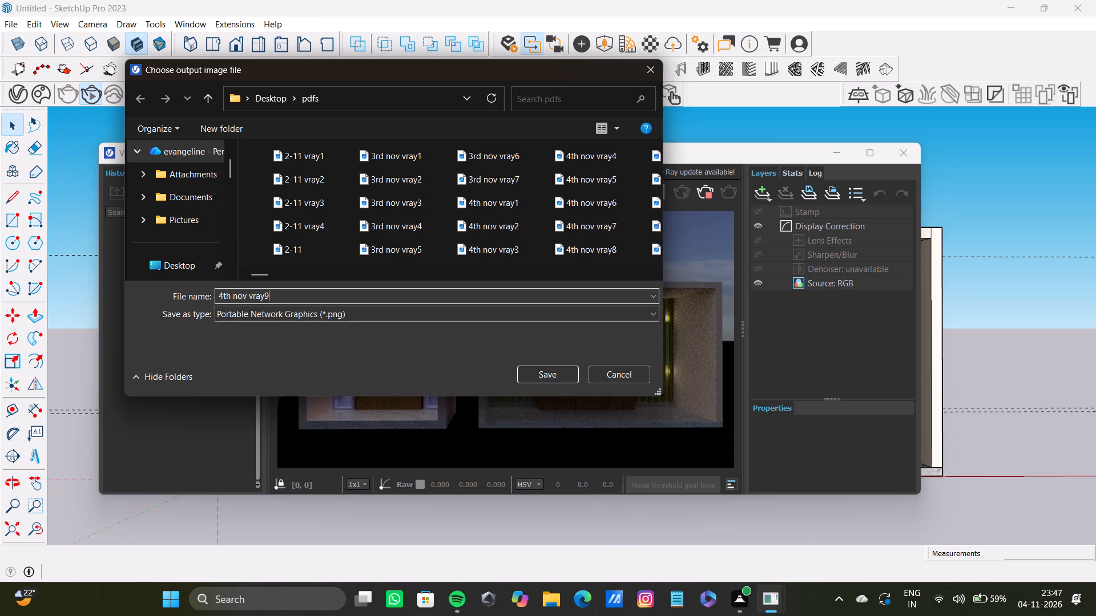
pyautogui.press('Return')
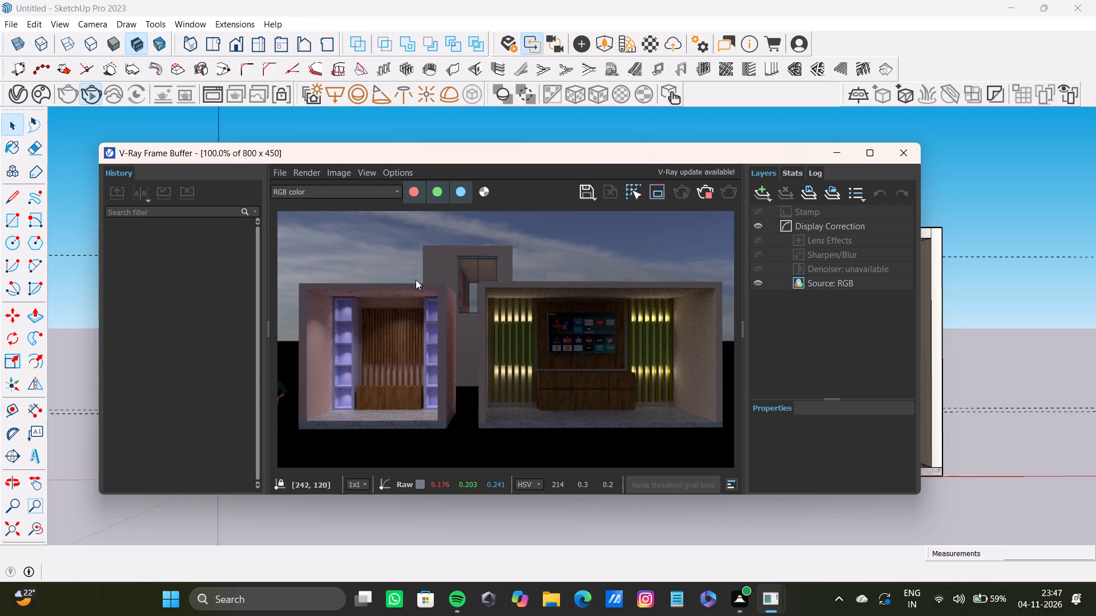
pyautogui.click(892, 148)
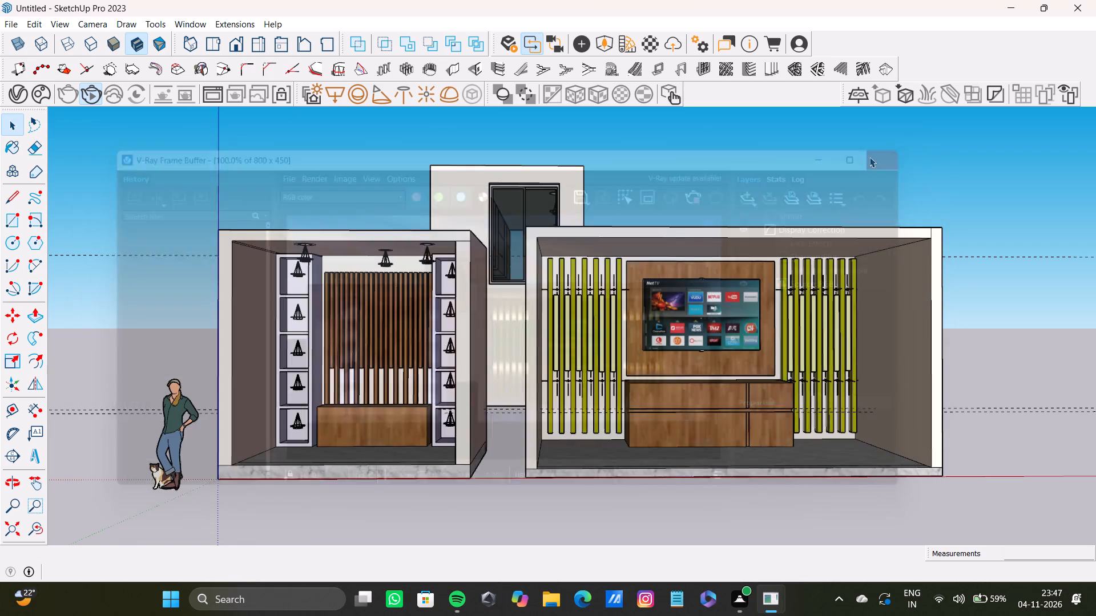
# Examine the whole model from several sides and distances, including the kitchen room behind the shelved and TV rooms.
pyautogui.moveTo(568, 329); pyautogui.dragTo(465, 355, button='middle')
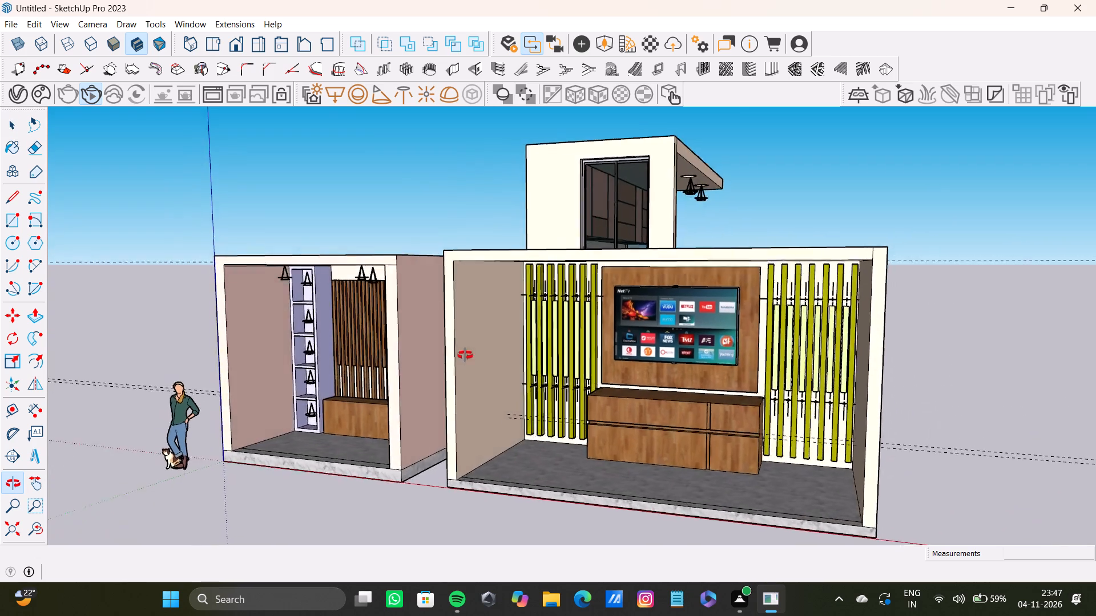
pyautogui.moveTo(465, 355); pyautogui.dragTo(360, 360, button='middle')
pyautogui.scroll(-9, 441, 345)
pyautogui.moveTo(665, 396); pyautogui.dragTo(384, 408, button='middle')
pyautogui.scroll(3, 617, 394)
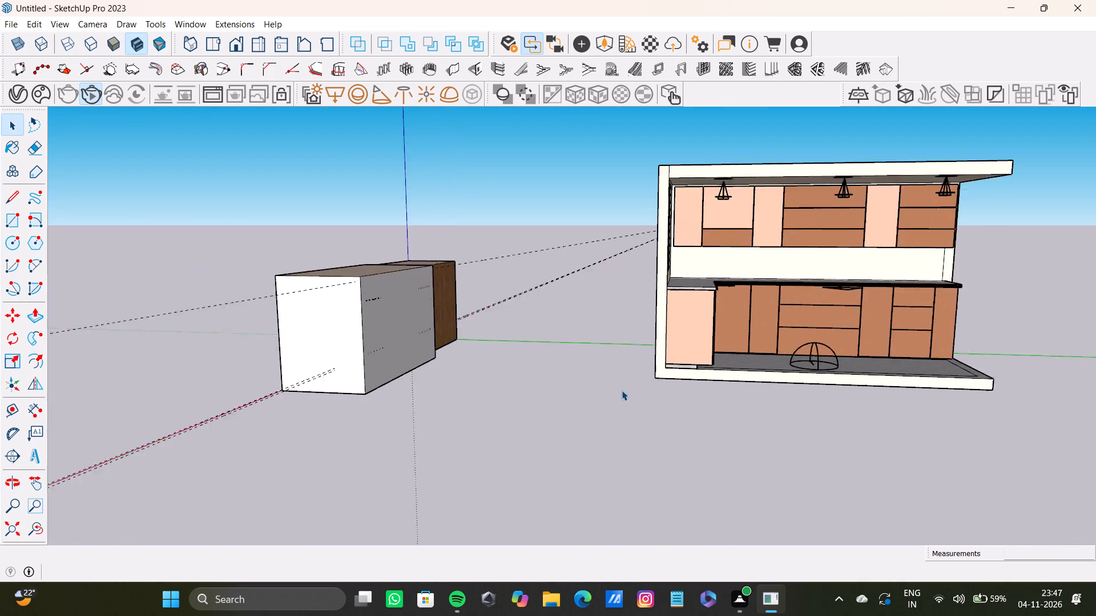
pyautogui.scroll(2, 622, 390)
pyautogui.scroll(-14, 634, 386)
pyautogui.moveTo(640, 379); pyautogui.dragTo(702, 380, button='middle')
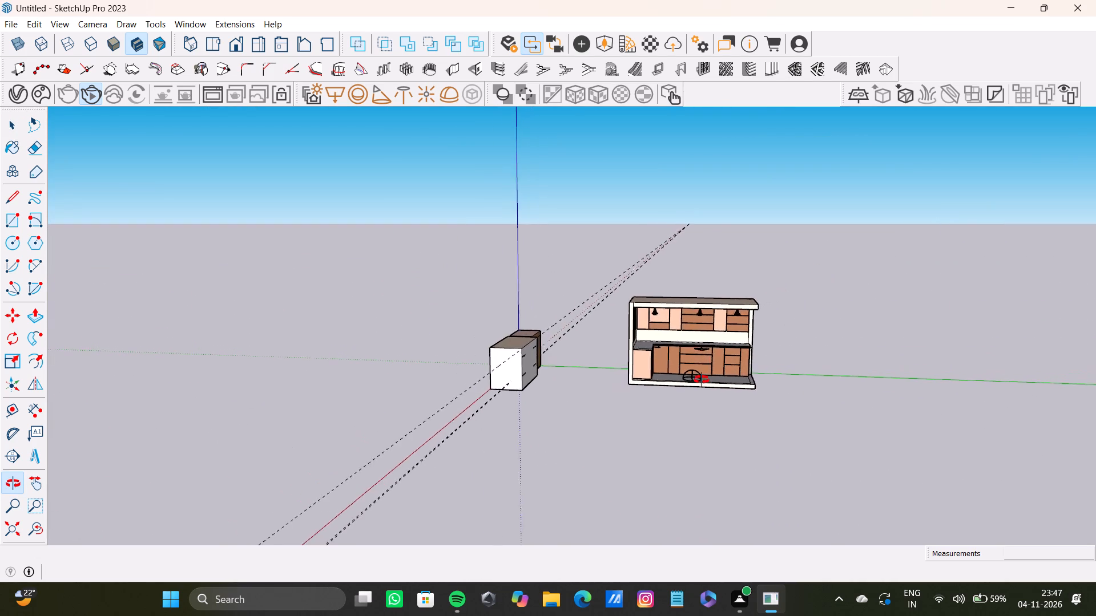
pyautogui.moveTo(702, 380); pyautogui.dragTo(884, 384, button='middle')
pyautogui.scroll(-4, 776, 356)
pyautogui.moveTo(761, 363); pyautogui.dragTo(690, 430, button='middle')
pyautogui.scroll(-3, 637, 436)
pyautogui.keyDown('shift'); pyautogui.moveTo(608, 440); pyautogui.dragTo(601, 364, button='middle'); pyautogui.keyUp('shift')
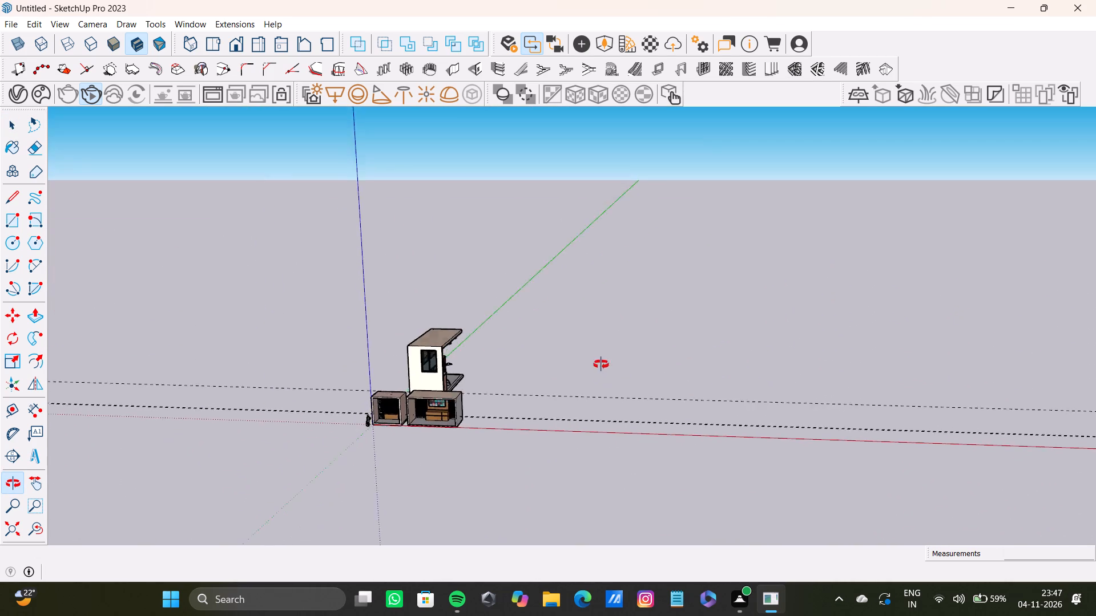
pyautogui.keyDown('shift'); pyautogui.moveTo(601, 364); pyautogui.dragTo(602, 403, button='middle'); pyautogui.keyUp('shift')
pyautogui.scroll(-3, 597, 406)
pyautogui.moveTo(587, 412); pyautogui.dragTo(576, 314, button='middle')
pyautogui.scroll(8, 454, 350)
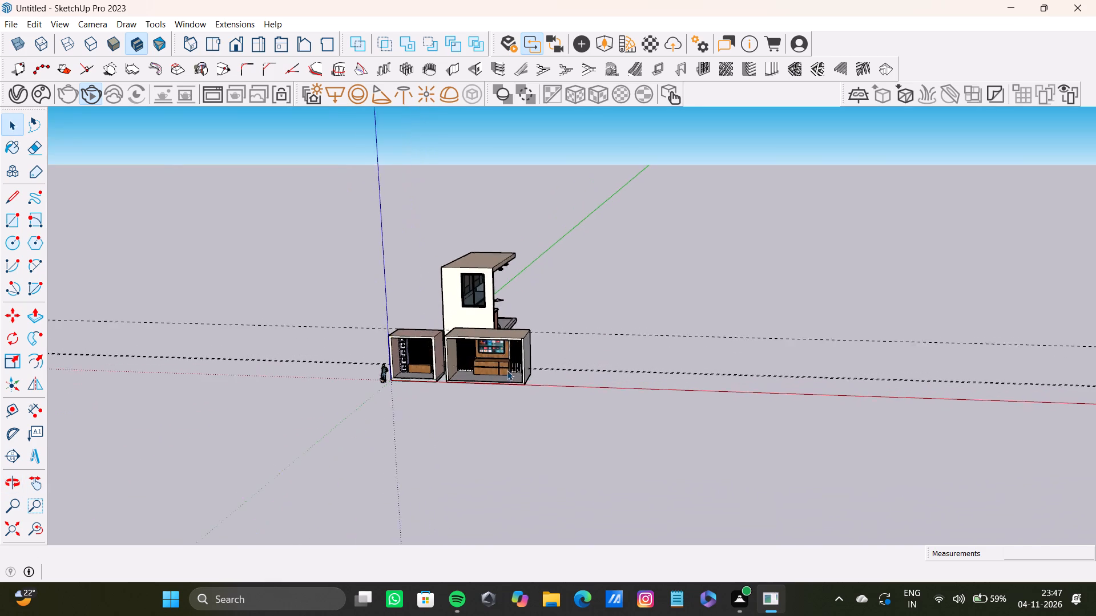